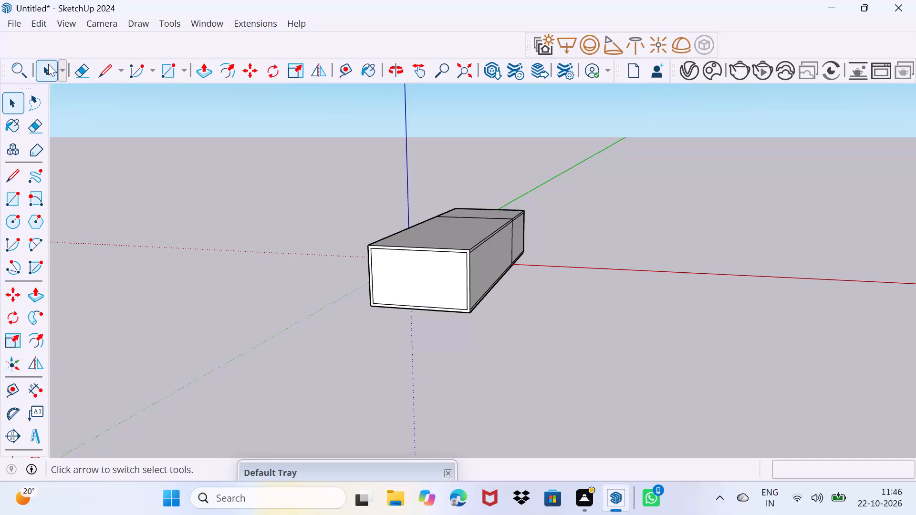
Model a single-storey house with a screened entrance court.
Start a new model, saving the changes to the current untitled one.
left_click(13, 21)
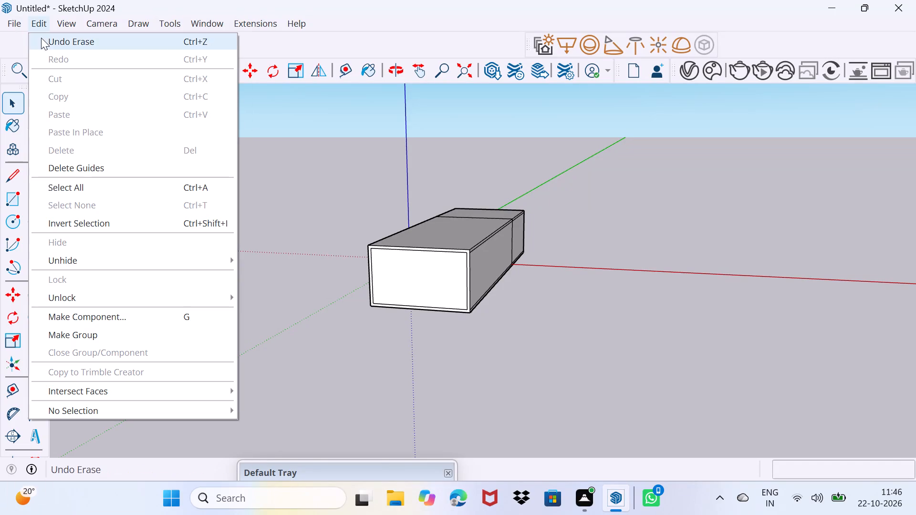
left_click(12, 17)
left_click(12, 17)
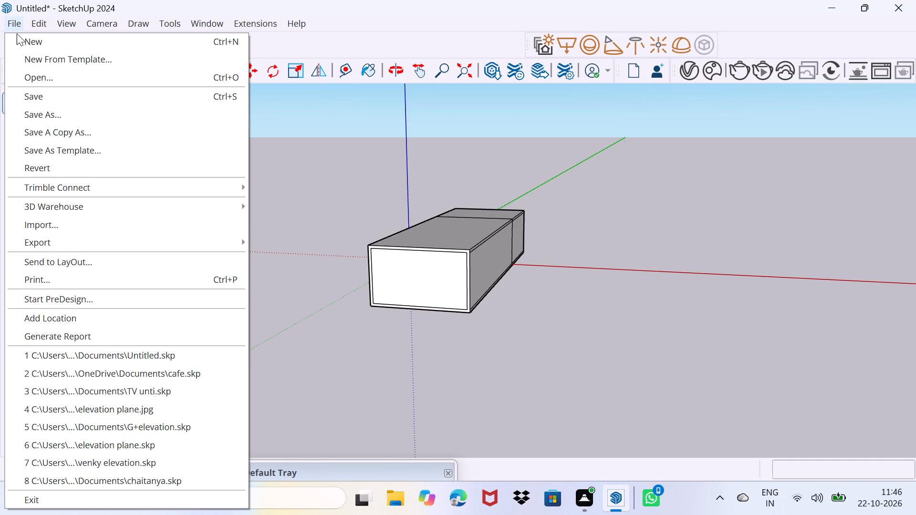
left_click(22, 37)
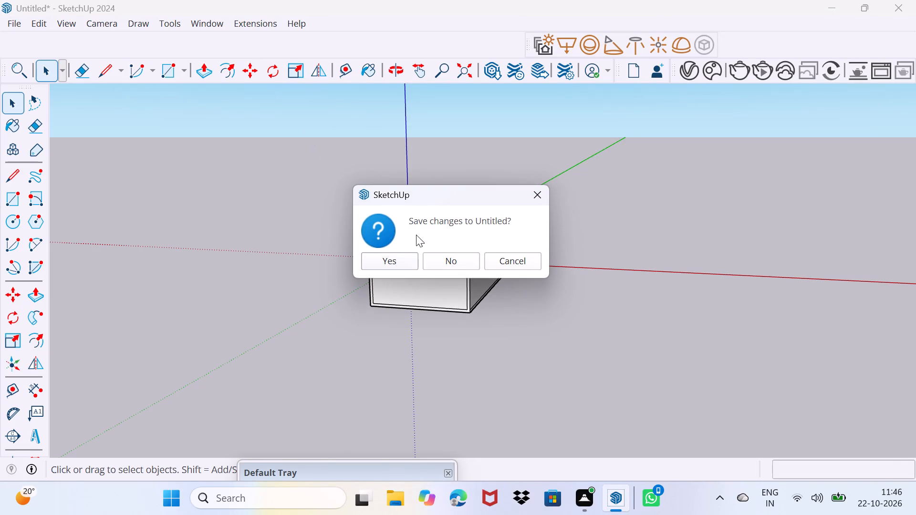
left_click(395, 266)
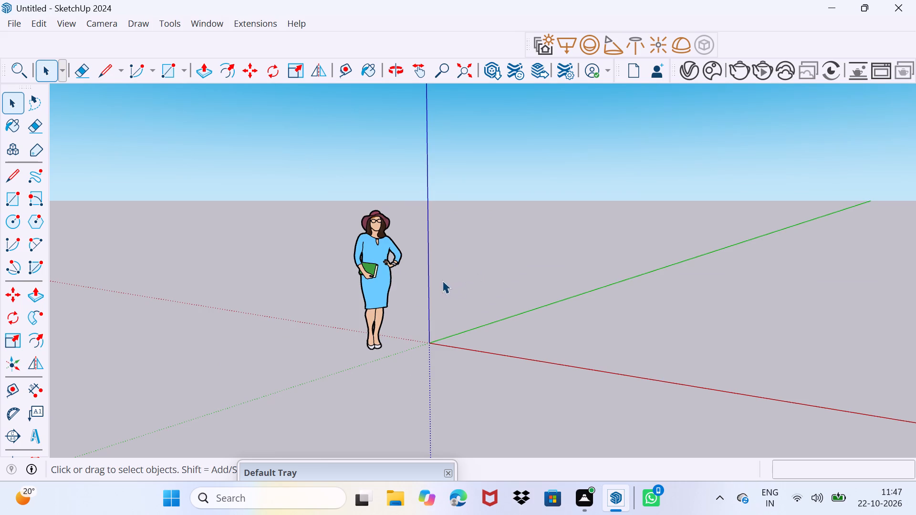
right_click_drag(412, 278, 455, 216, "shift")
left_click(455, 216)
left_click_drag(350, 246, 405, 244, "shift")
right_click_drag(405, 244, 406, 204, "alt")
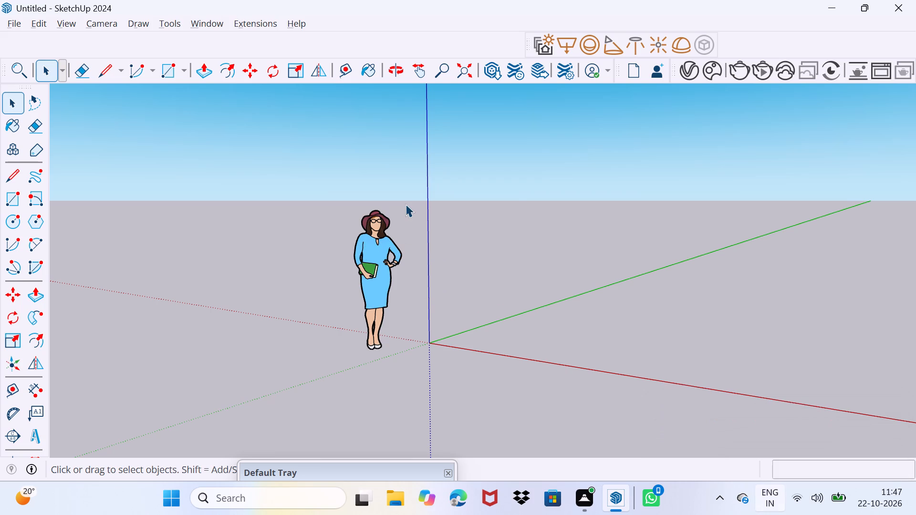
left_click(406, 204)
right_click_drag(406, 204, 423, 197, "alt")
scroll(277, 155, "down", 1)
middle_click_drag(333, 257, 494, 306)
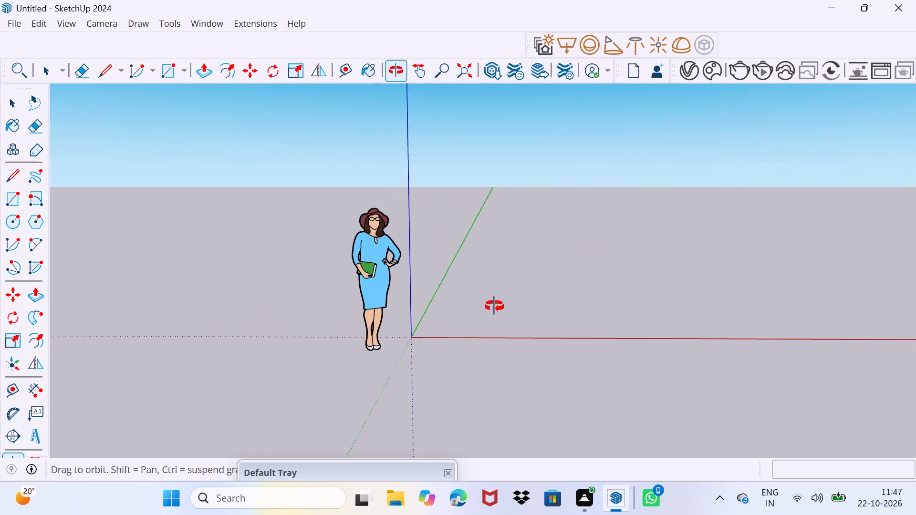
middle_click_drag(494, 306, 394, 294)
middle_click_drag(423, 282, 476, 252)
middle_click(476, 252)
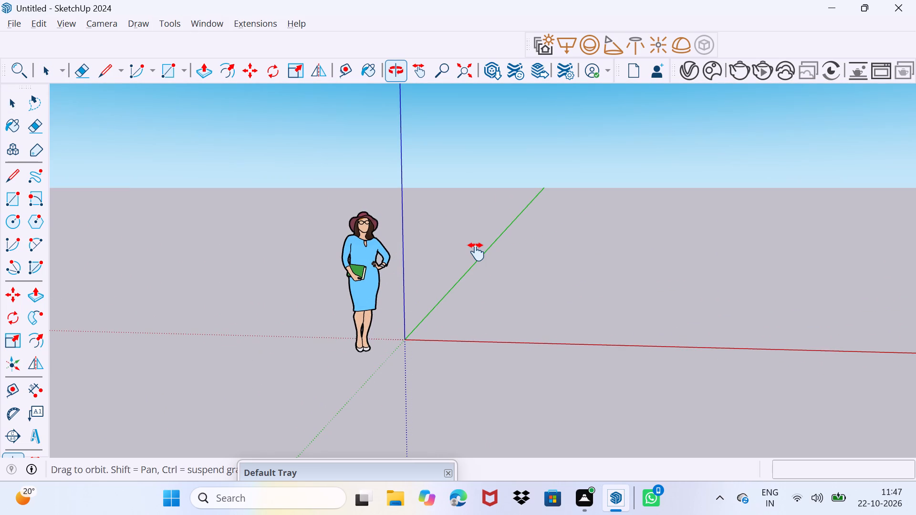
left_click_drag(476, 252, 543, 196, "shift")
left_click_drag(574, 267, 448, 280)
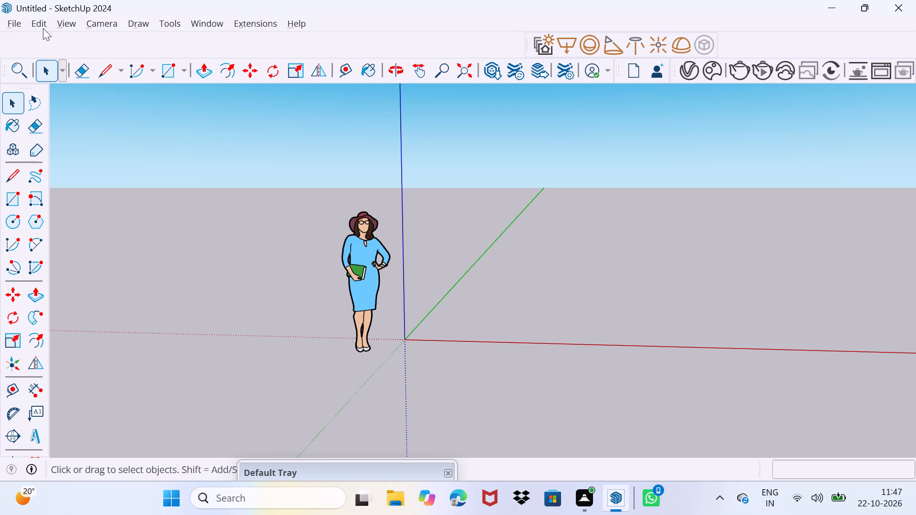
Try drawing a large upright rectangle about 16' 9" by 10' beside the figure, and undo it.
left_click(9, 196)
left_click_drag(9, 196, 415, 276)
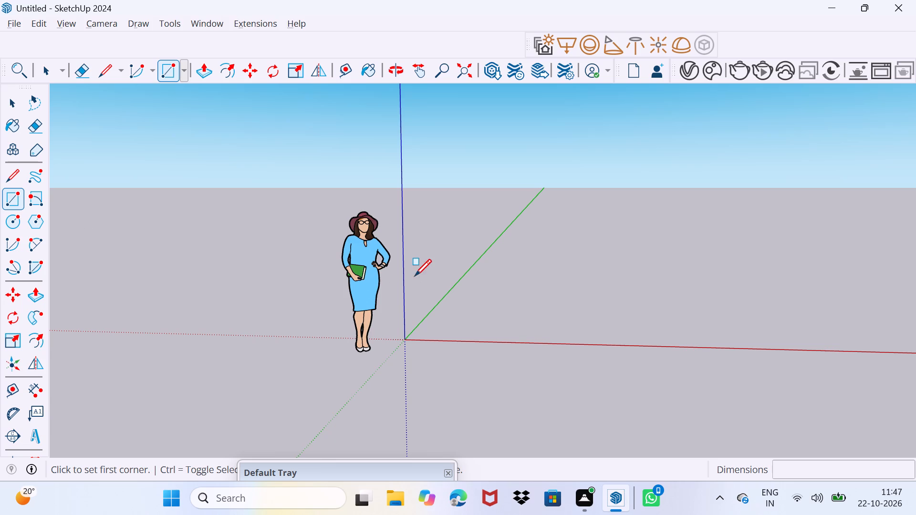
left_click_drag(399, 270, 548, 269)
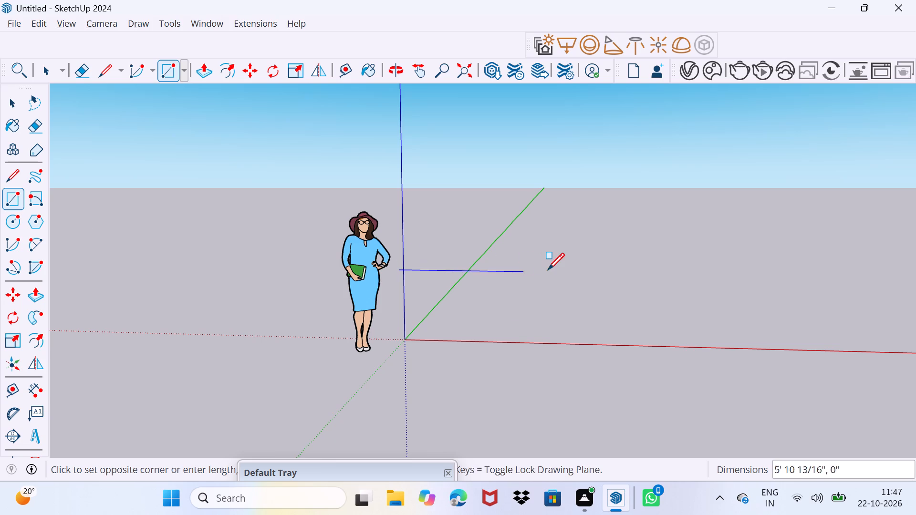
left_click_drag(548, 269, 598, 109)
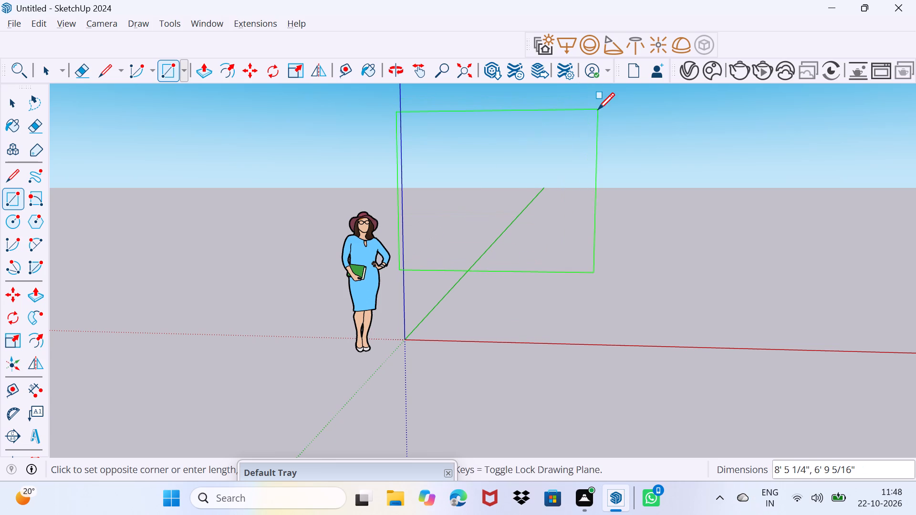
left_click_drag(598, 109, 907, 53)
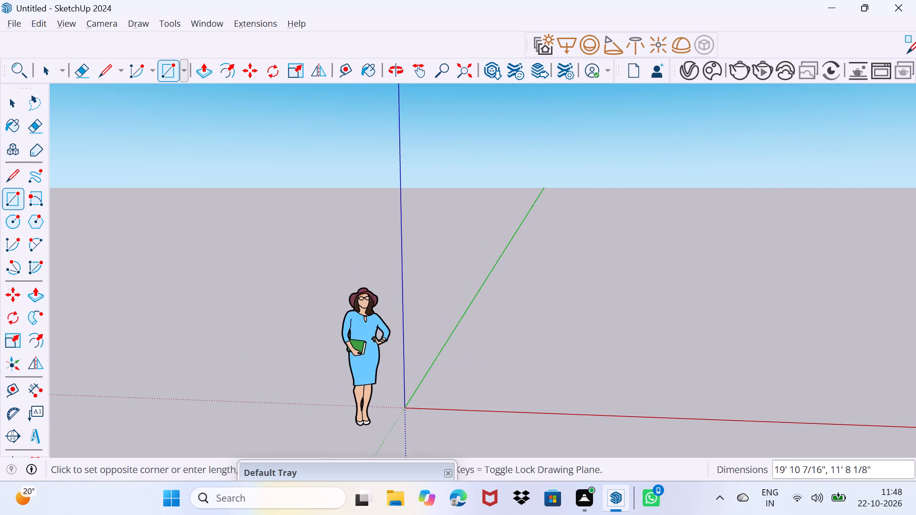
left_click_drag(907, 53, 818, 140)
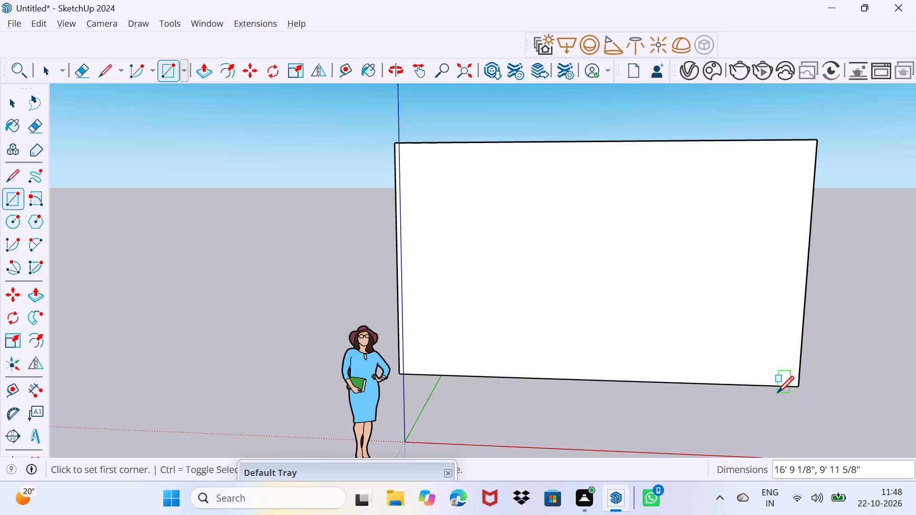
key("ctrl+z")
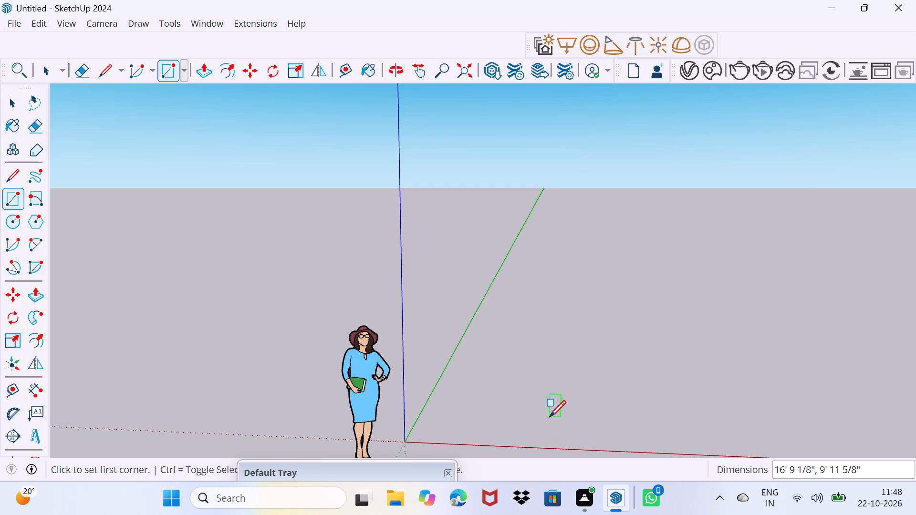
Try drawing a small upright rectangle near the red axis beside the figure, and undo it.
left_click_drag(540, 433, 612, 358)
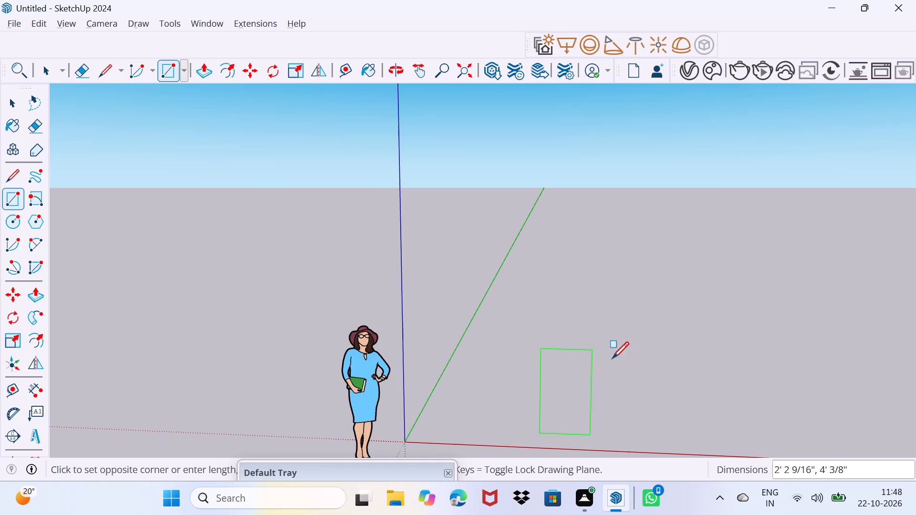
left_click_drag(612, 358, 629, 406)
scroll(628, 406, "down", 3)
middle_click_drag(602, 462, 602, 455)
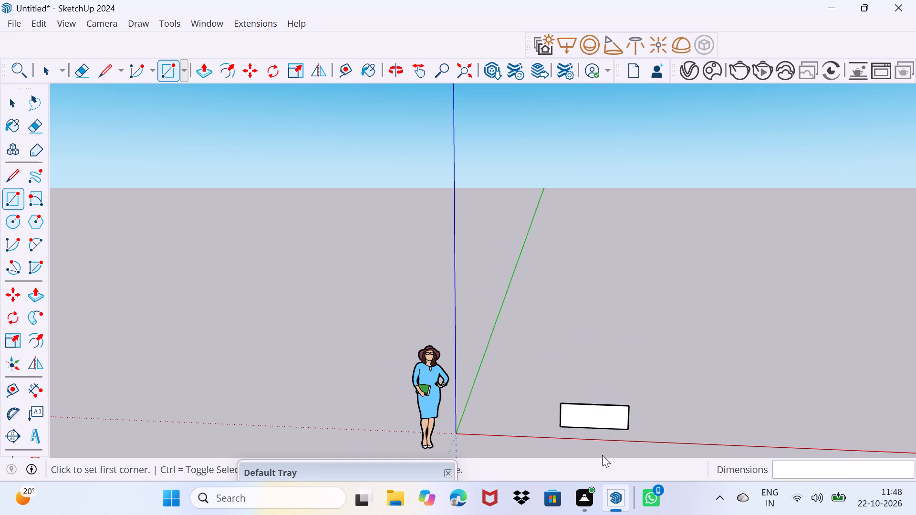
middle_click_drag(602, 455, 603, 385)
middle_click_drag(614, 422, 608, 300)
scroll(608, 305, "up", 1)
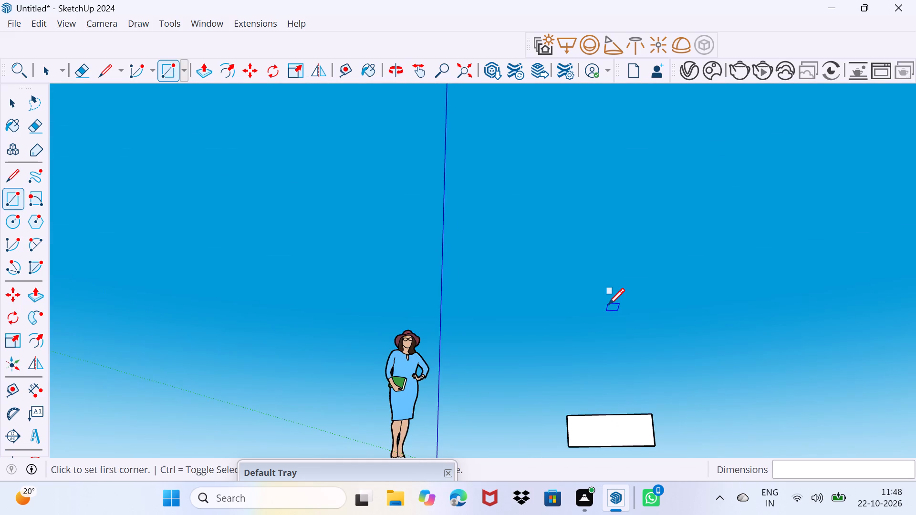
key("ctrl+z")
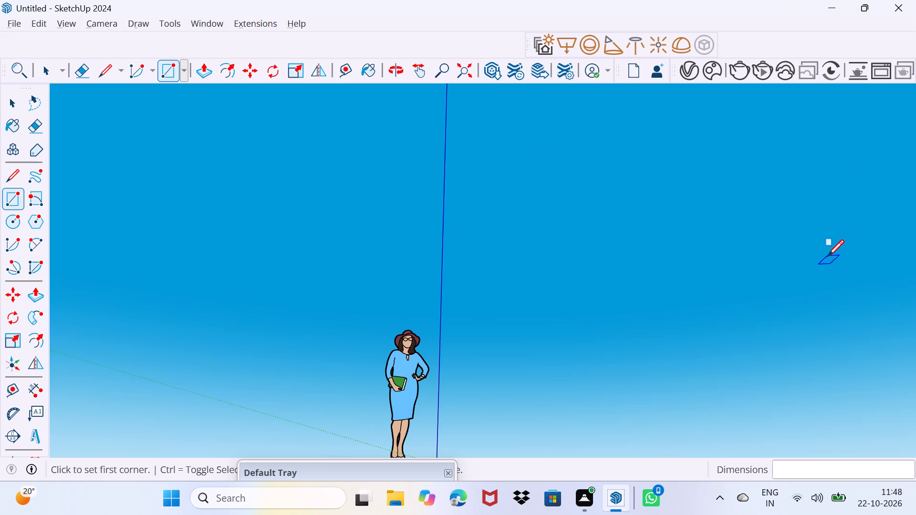
Draw a 40' by 50' rectangle flat on the ground between the red and green axes.
scroll(724, 288, "down", 6)
middle_click_drag(665, 320, 633, 357)
middle_click_drag(638, 220, 715, 334)
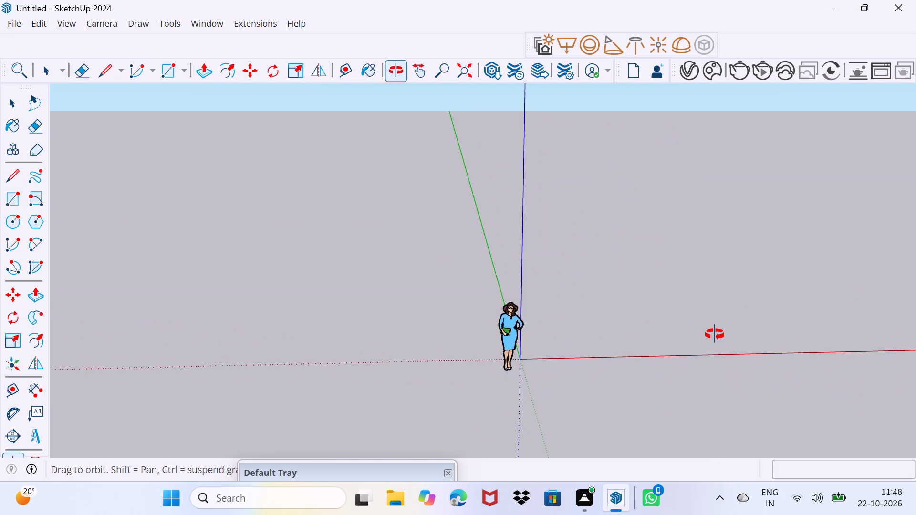
middle_click_drag(715, 334, 644, 347)
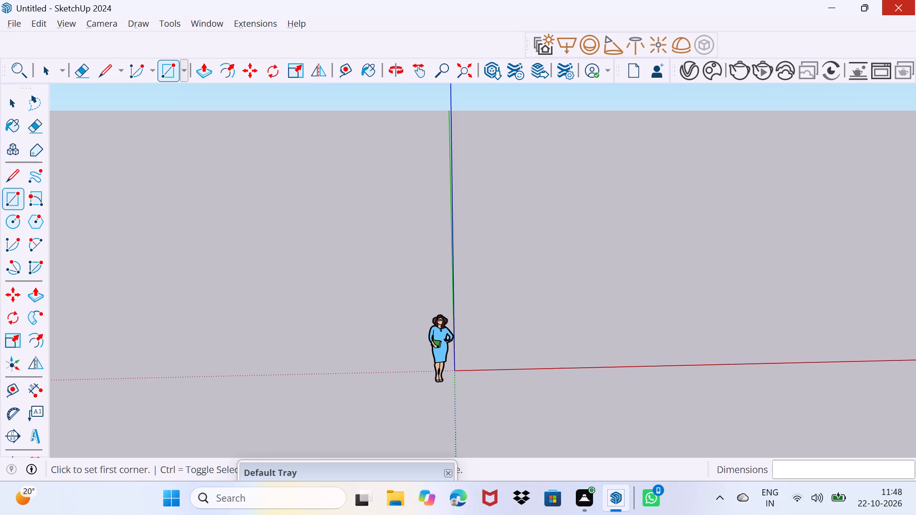
middle_click_drag(474, 358, 428, 377, "ctrl")
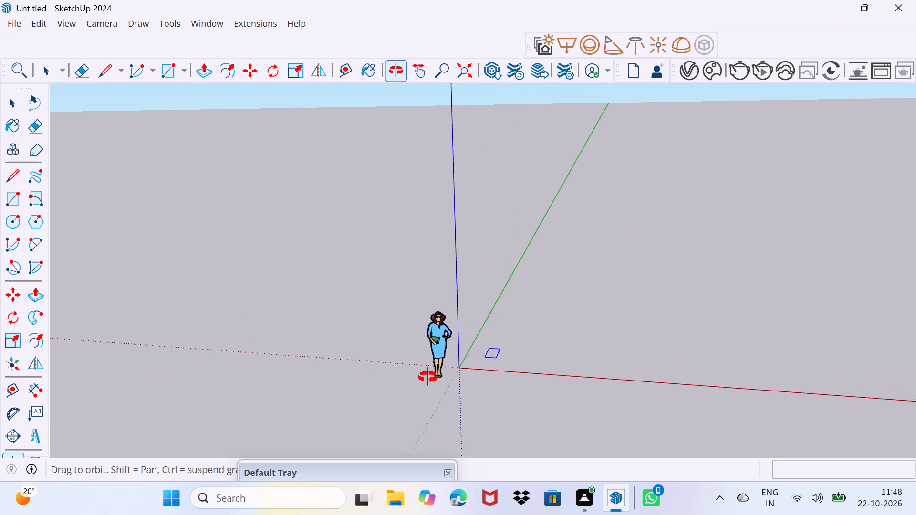
middle_click_drag(428, 377, 489, 349, "ctrl")
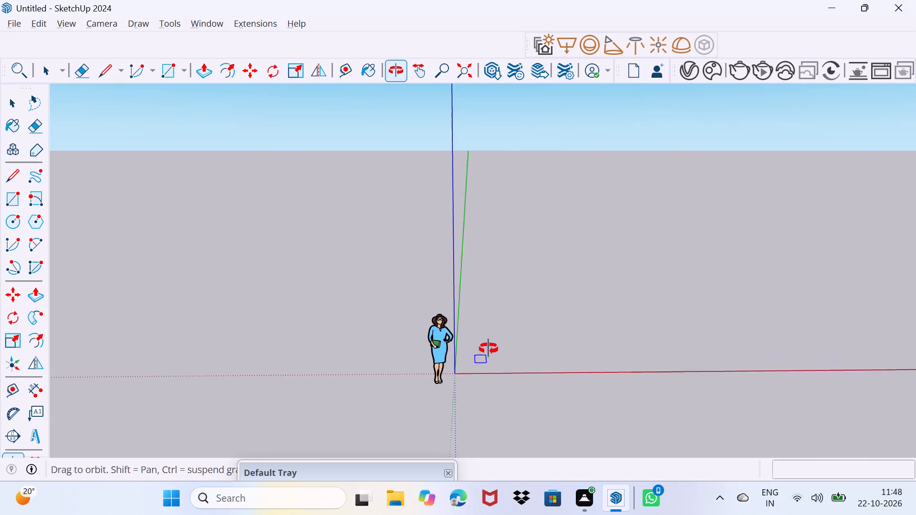
middle_click_drag(489, 349, 266, 366, "ctrl")
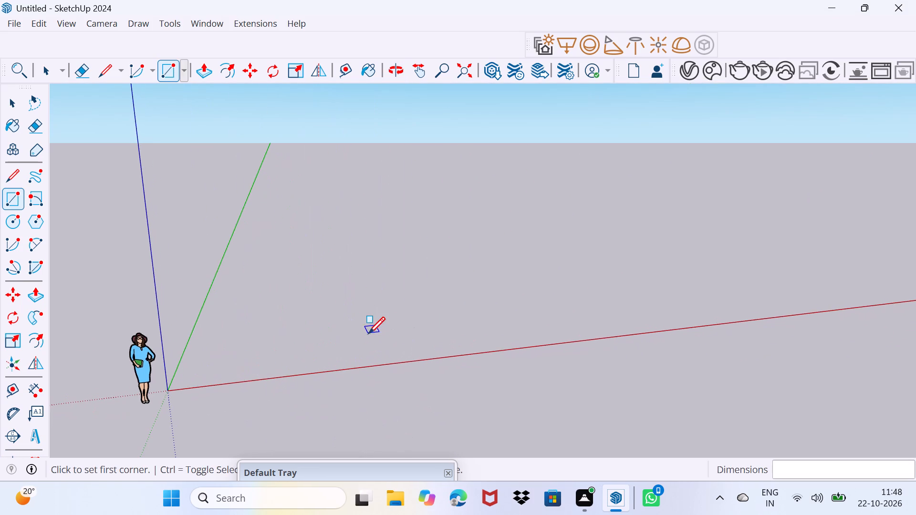
middle_click_drag(371, 336, 361, 359)
left_click_drag(355, 334, 385, 331)
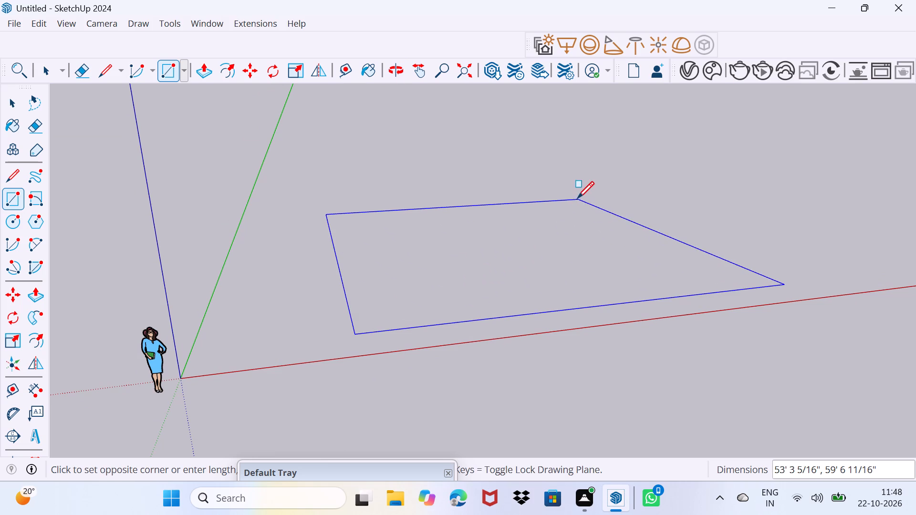
key("4")
key("0")
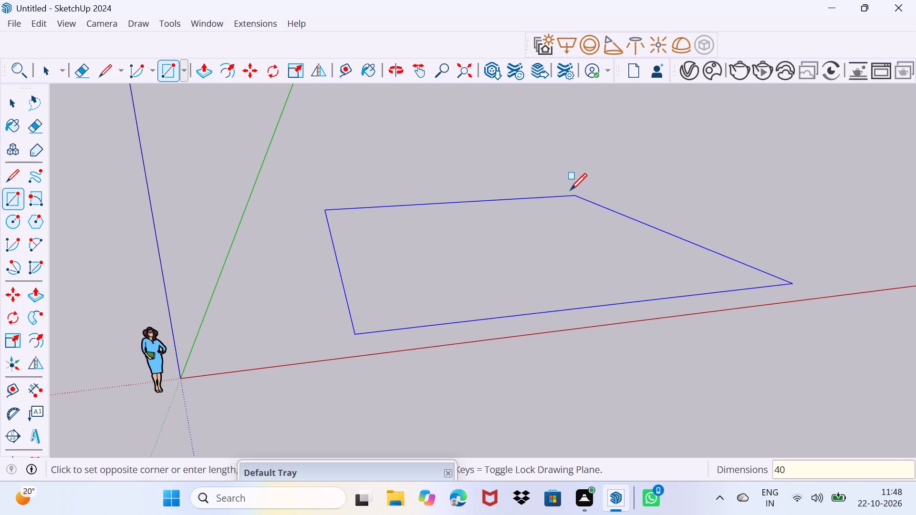
key("apostrophe")
key("comma")
key("5")
type("0'")
key("Return")
key("space")
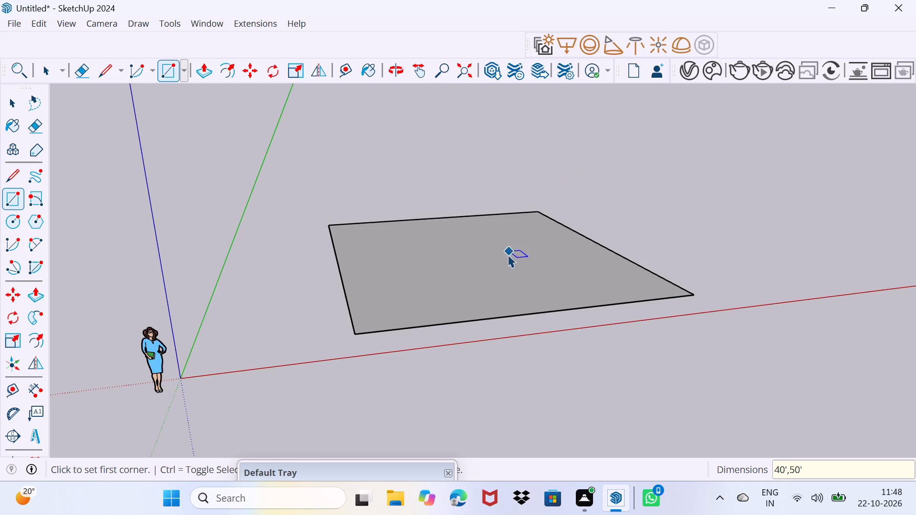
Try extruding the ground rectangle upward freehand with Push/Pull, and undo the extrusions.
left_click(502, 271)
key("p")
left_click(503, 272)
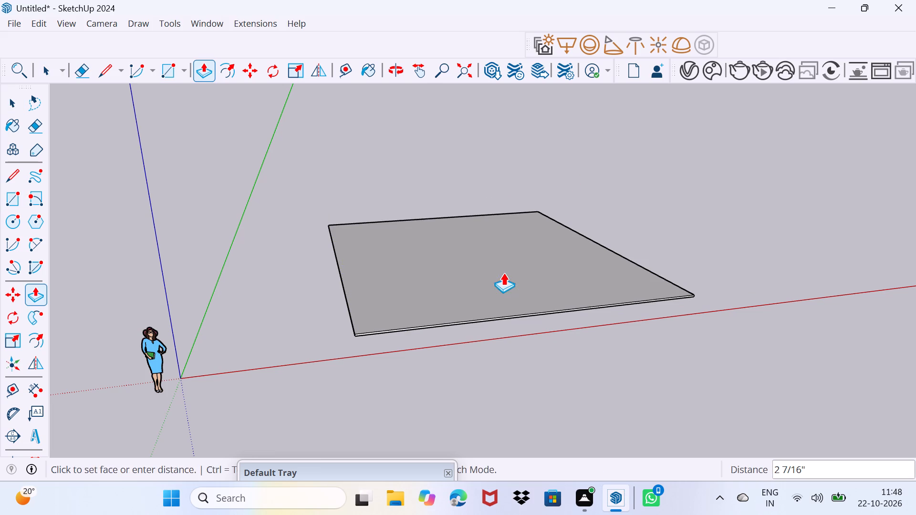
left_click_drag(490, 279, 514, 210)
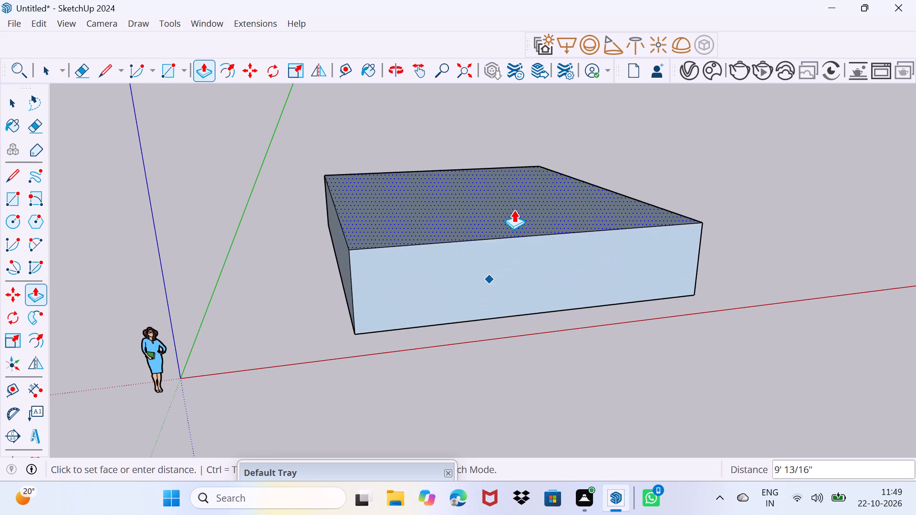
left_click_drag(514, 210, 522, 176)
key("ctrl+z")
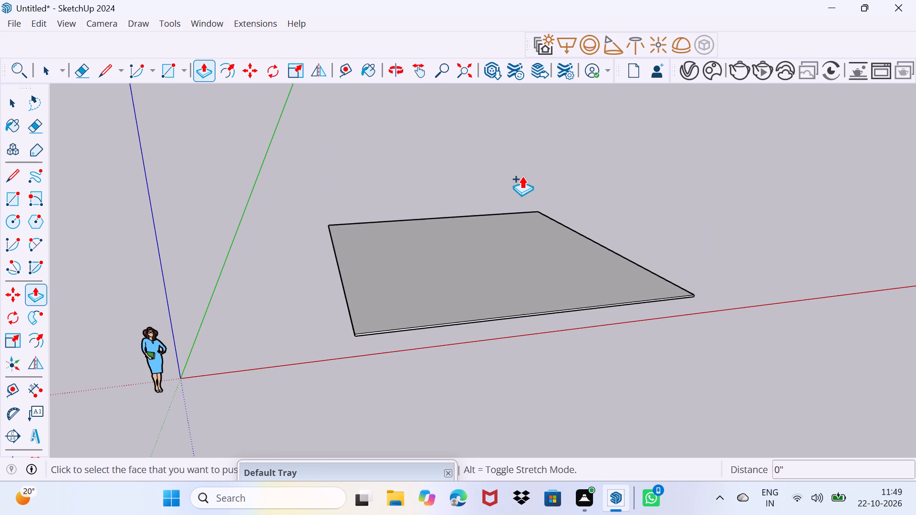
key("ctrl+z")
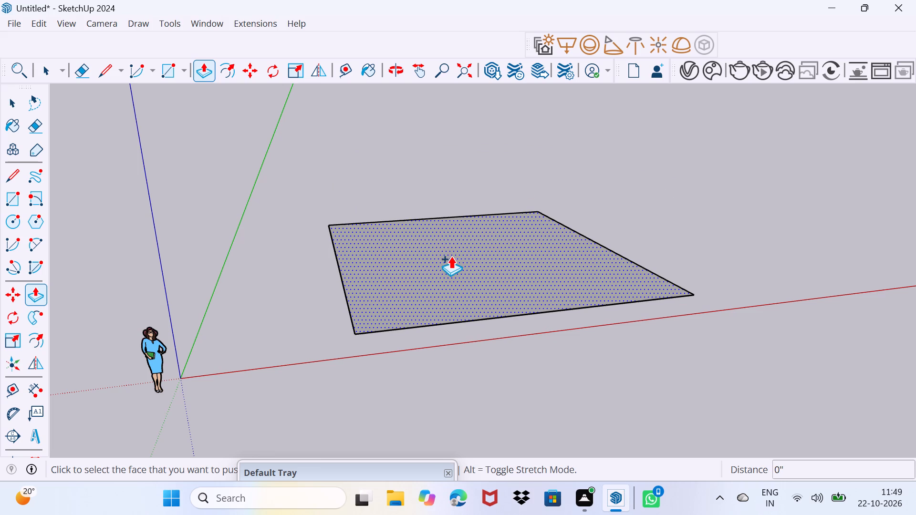
Extrude the ground rectangle upward by 10' with Push/Pull.
left_click(442, 256)
key("1")
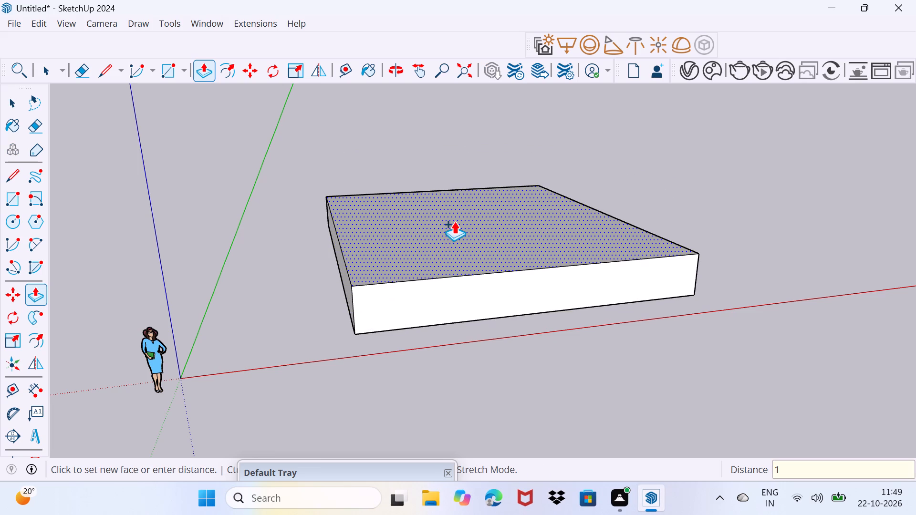
type("0'")
key("Return")
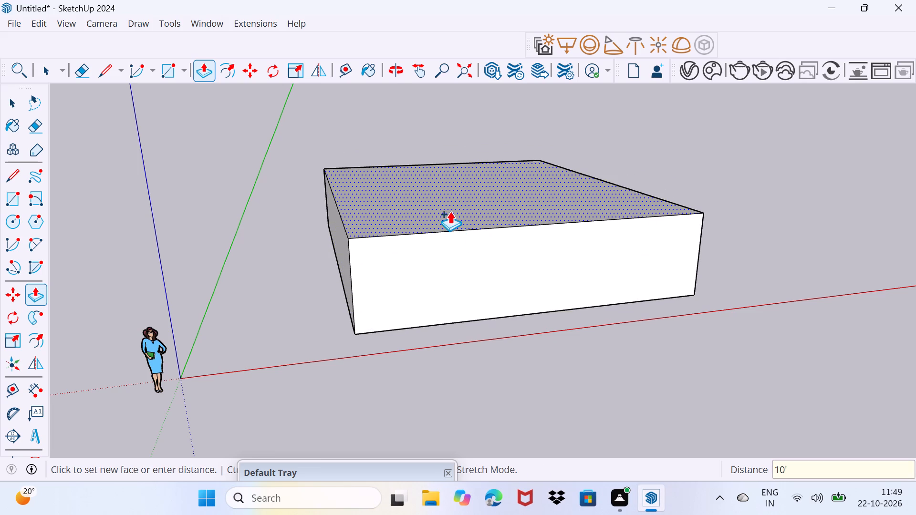
Push the block's far end face along the red axis inward freehand, shortening the front to about 34' 8".
key("space")
middle_click_drag(527, 232, 493, 190)
scroll(500, 211, "up", 4)
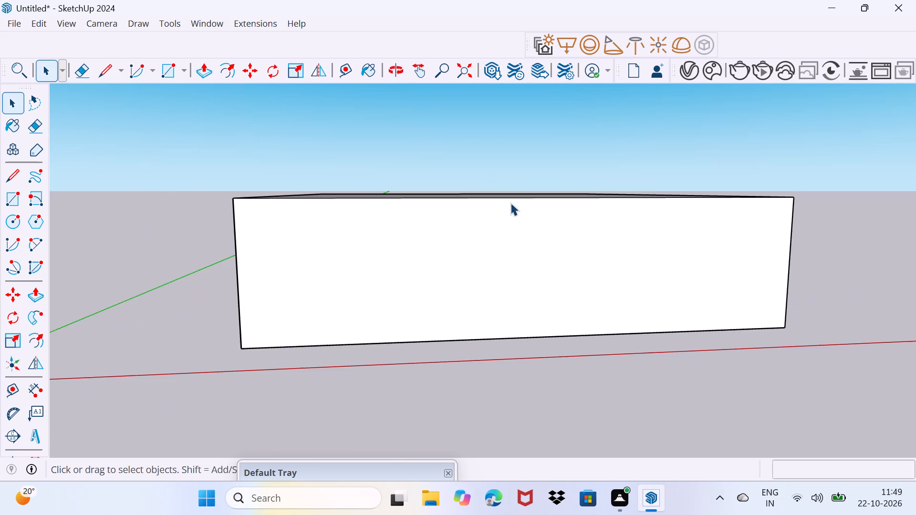
middle_click_drag(607, 237, 267, 220)
left_click(716, 340)
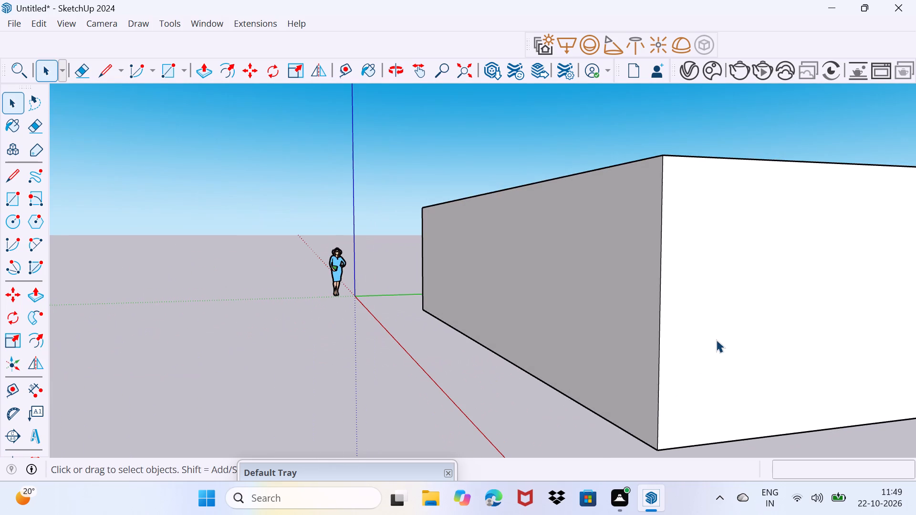
key("p")
left_click(716, 340)
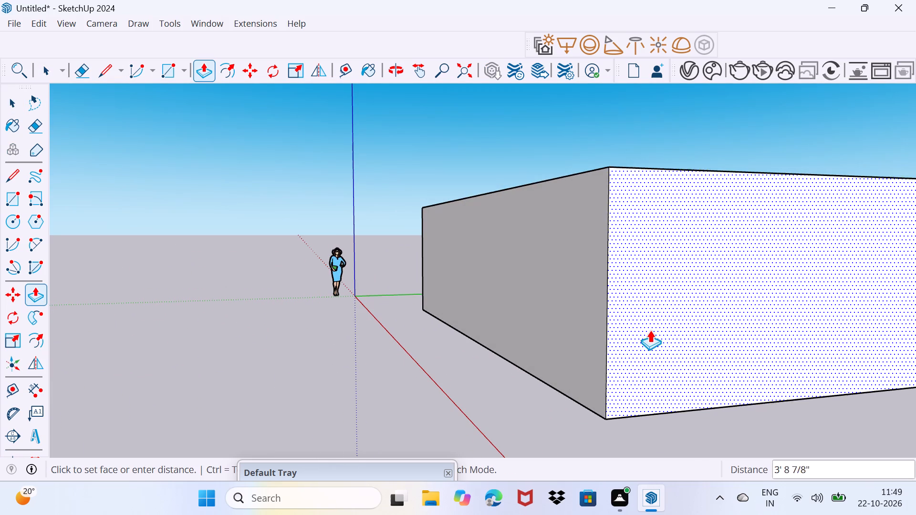
left_click(633, 325)
key("space")
left_click_drag(487, 377, 537, 367)
Draw a 10' vertical line on the front face from the top edge's midpoint to the bottom edge.
middle_click_drag(510, 320, 739, 383)
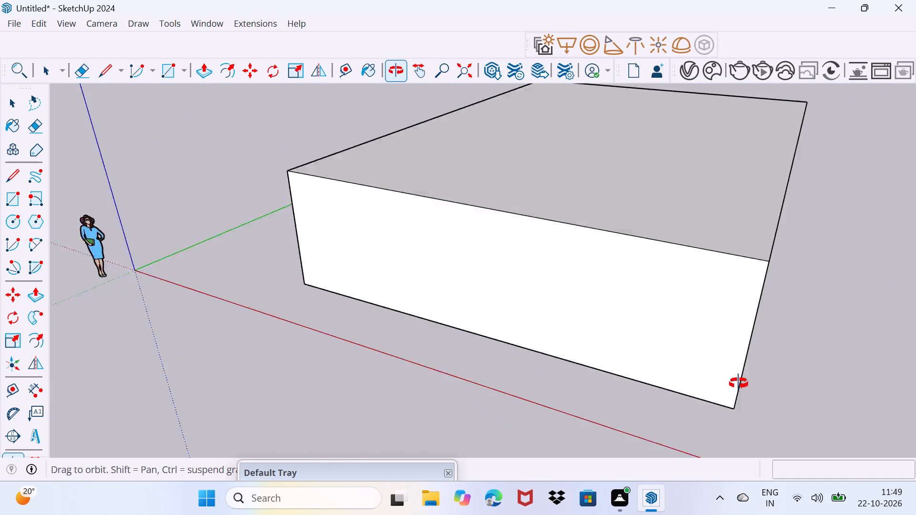
middle_click_drag(739, 383, 625, 338)
middle_click_drag(510, 331, 591, 349)
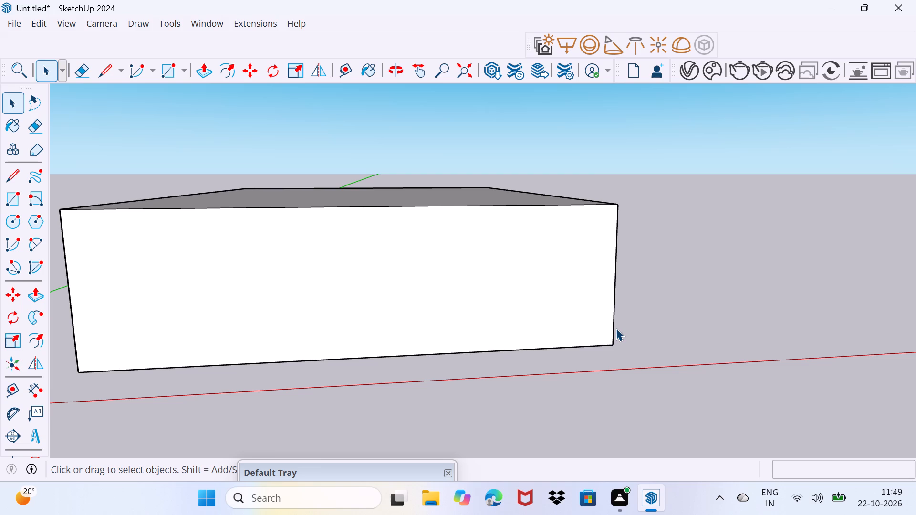
middle_click_drag(501, 322, 500, 314)
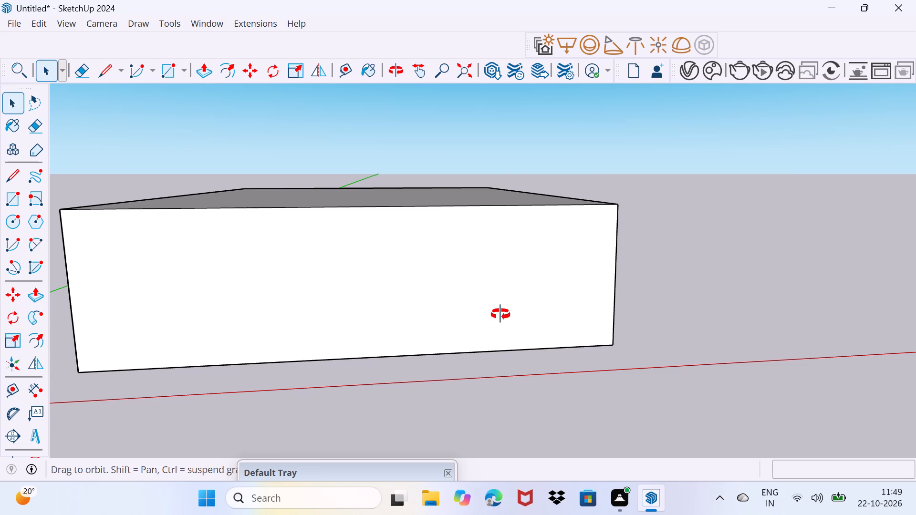
middle_click_drag(500, 314, 503, 269)
key("l")
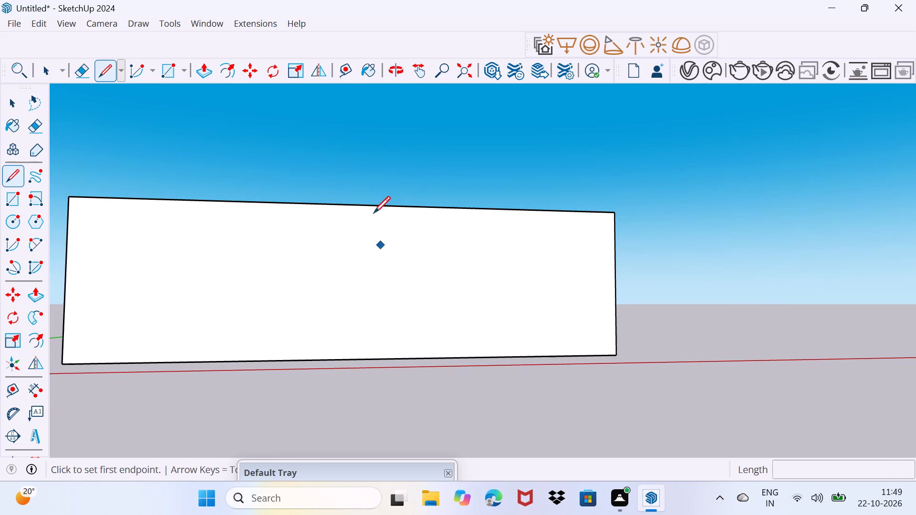
left_click(358, 209)
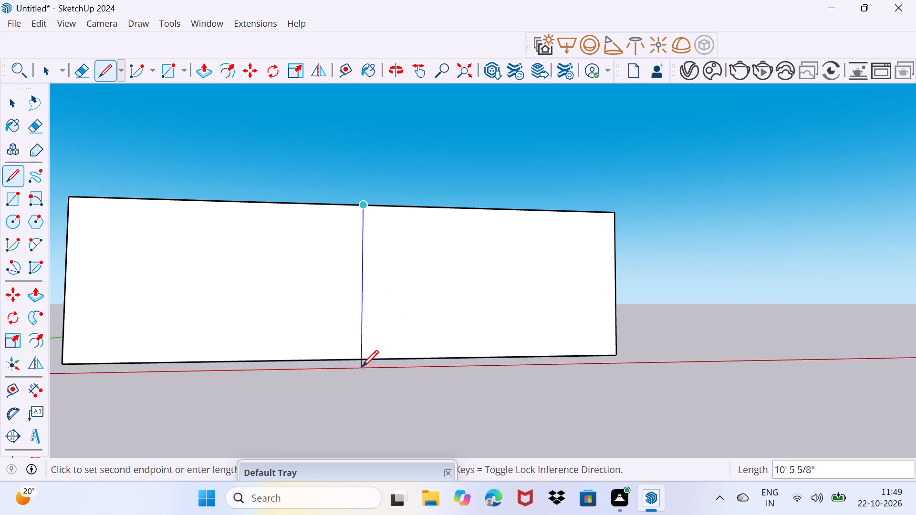
left_click(360, 360)
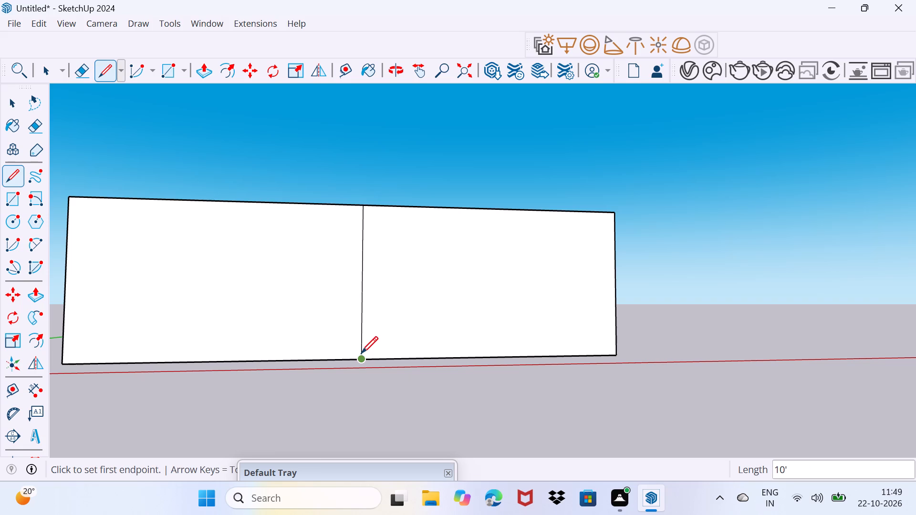
key("space")
Push the half of the front face farther from the figure inward freehand with Push/Pull, making an L-shaped recess.
middle_click_drag(465, 300, 413, 331)
left_click(481, 301)
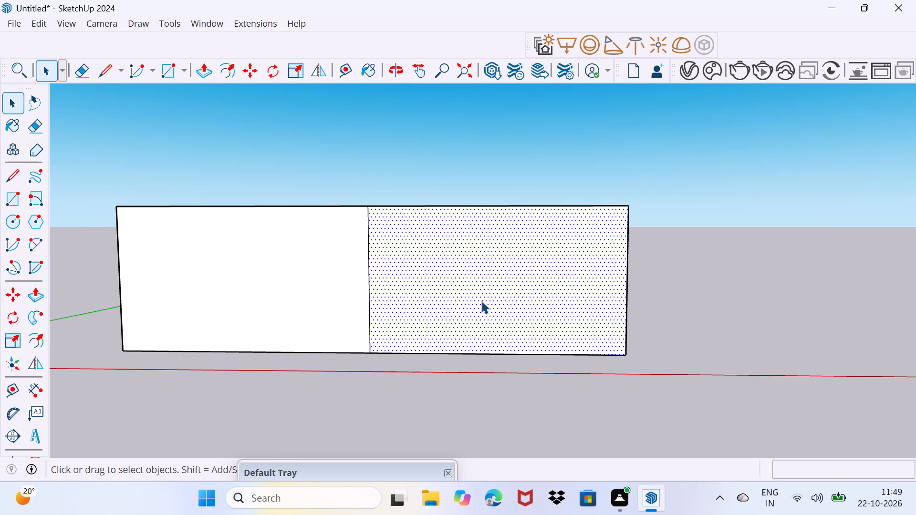
key("p")
left_click(481, 301)
middle_click_drag(482, 278, 352, 287)
left_click(419, 266)
key("space")
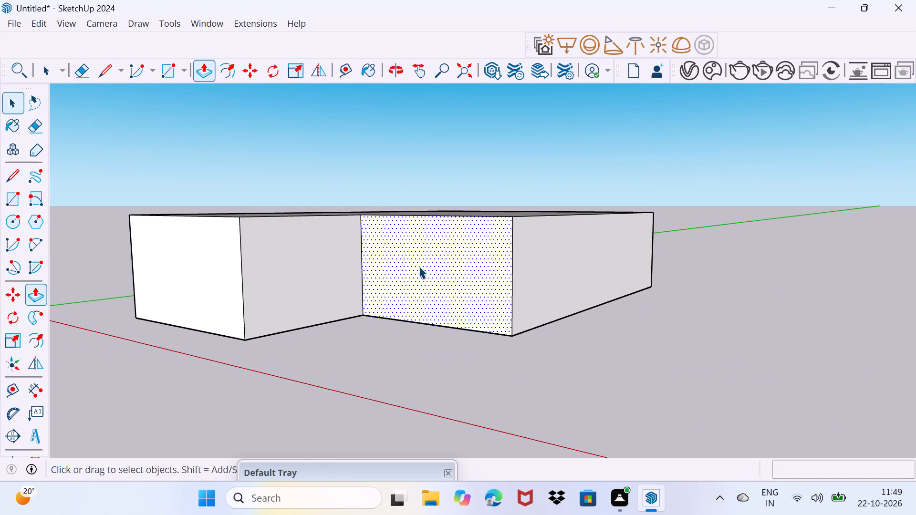
left_click_drag(422, 283, 447, 252)
Draw an upright 6" deep rectangle below the block's full rear bottom edge with Rotated Rectangle.
middle_click_drag(651, 262, 292, 223)
middle_click_drag(555, 256, 426, 250)
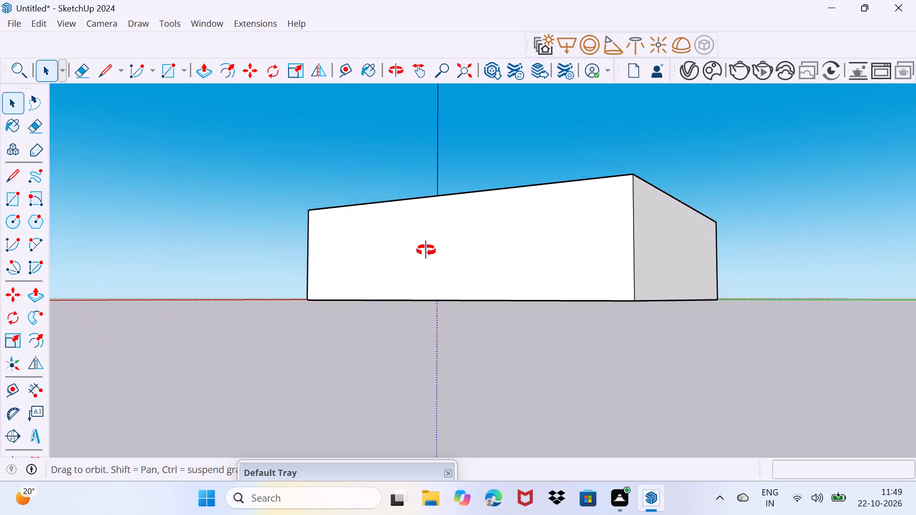
middle_click_drag(426, 250, 349, 244)
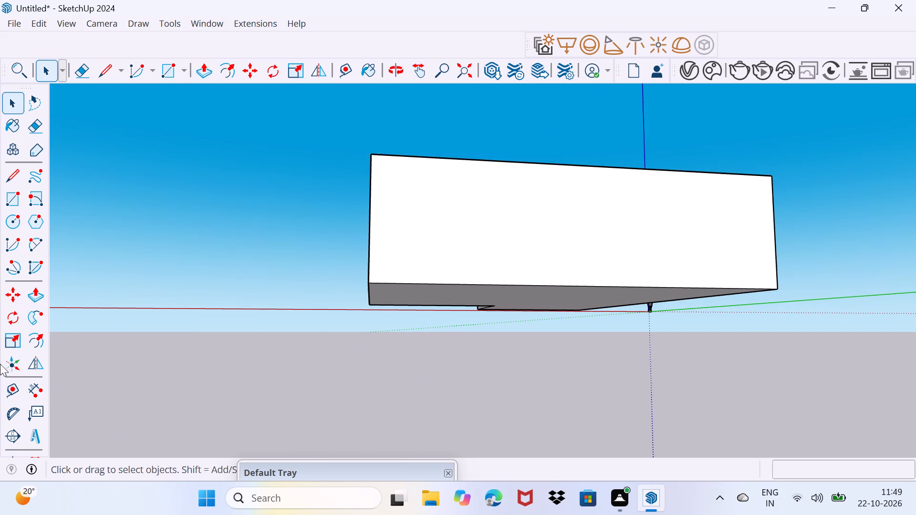
left_click_drag(41, 198, 45, 196)
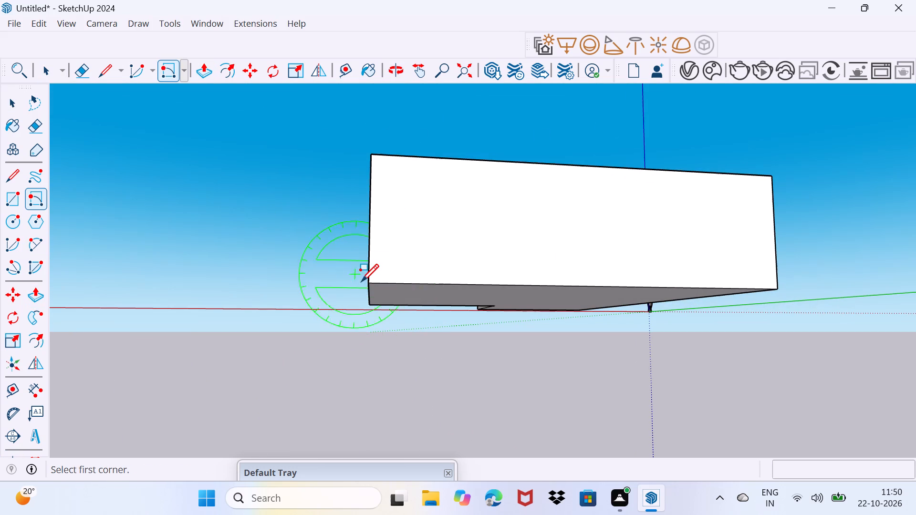
middle_click_drag(379, 290, 354, 215)
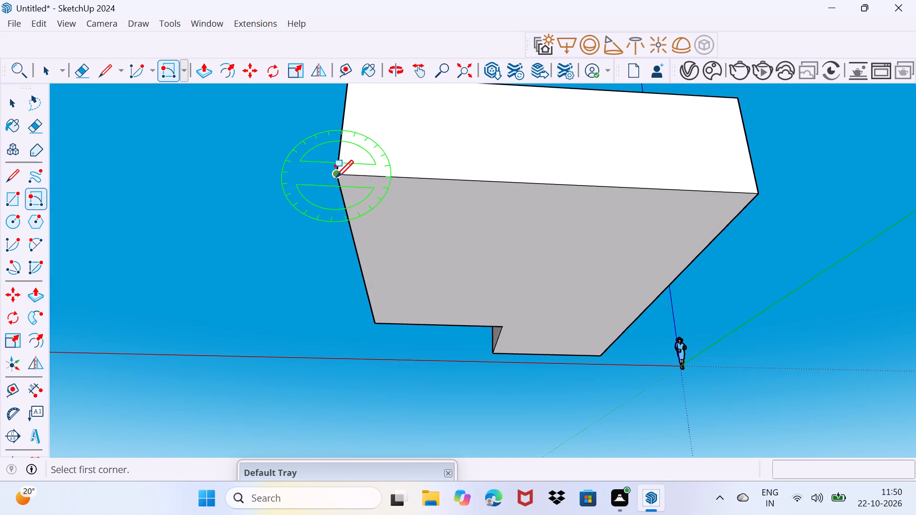
left_click_drag(333, 182, 345, 185)
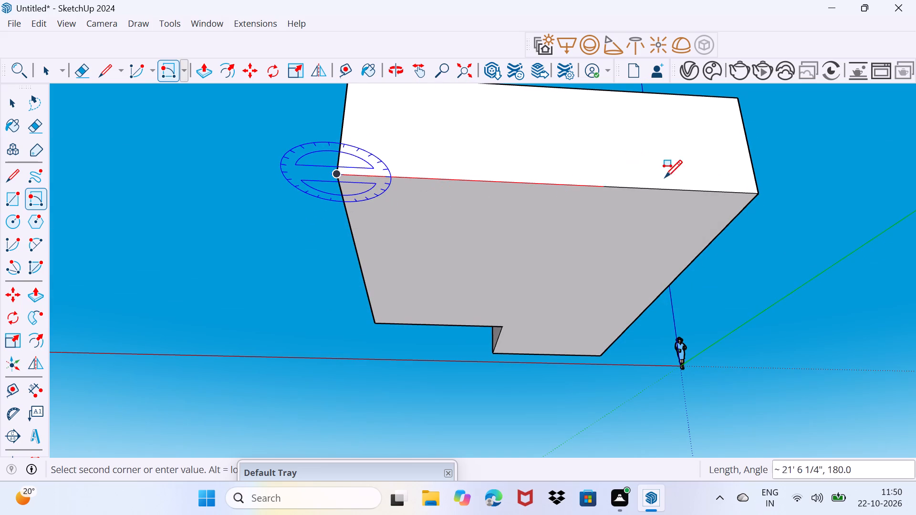
left_click(756, 193)
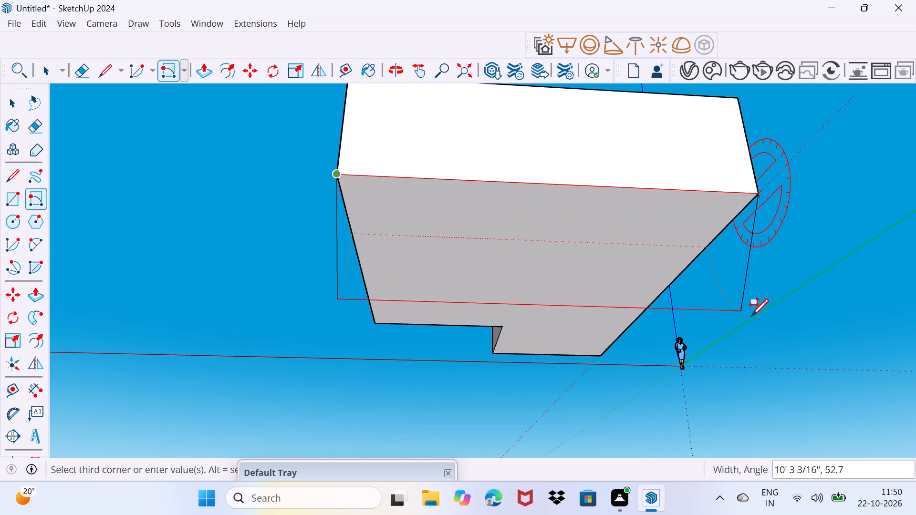
middle_click_drag(782, 323, 379, 368)
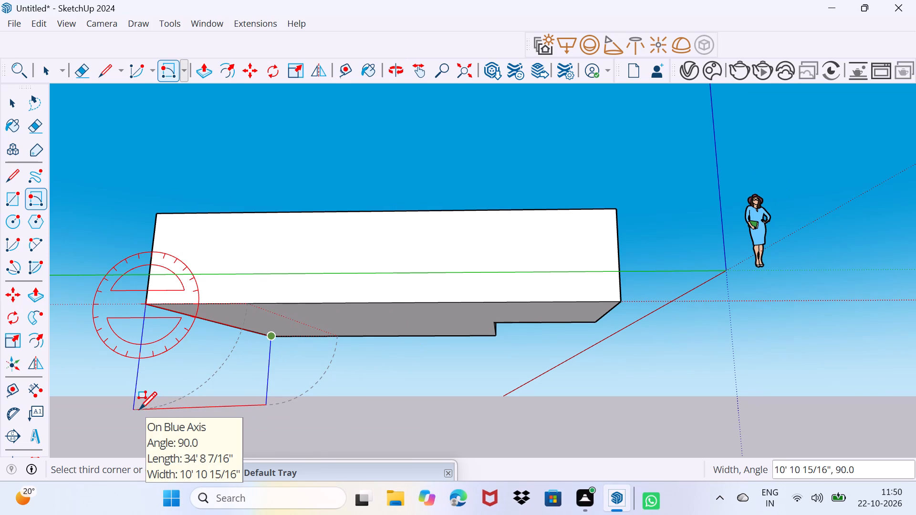
key("6")
key("shift+quotedbl")
key("Return")
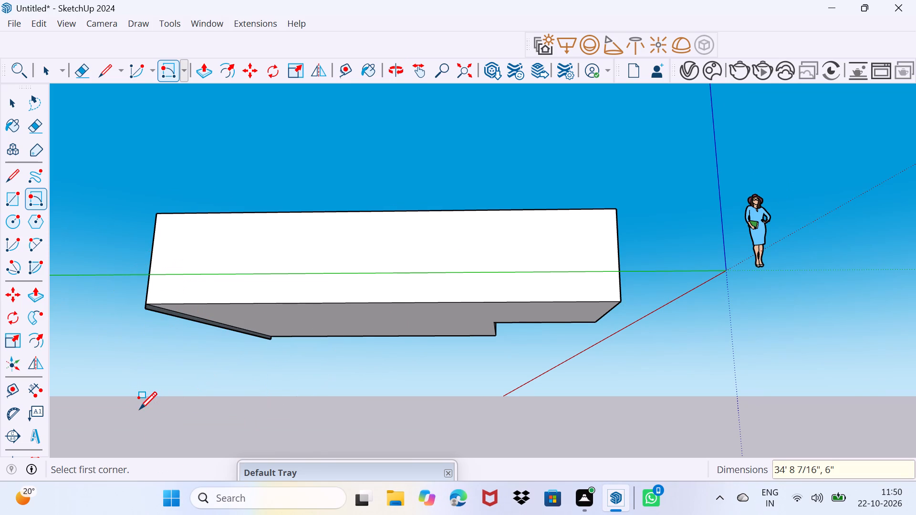
Extrude the 6" strip 50' under the block with Push/Pull to form a plinth slab reaching the front face.
key("space")
scroll(199, 351, "up", 15)
middle_click_drag(204, 304, 207, 322)
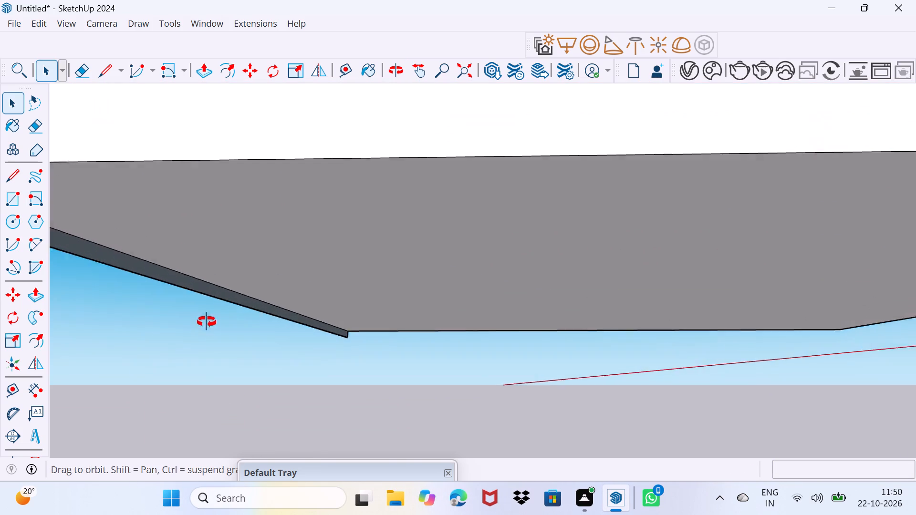
middle_click_drag(207, 322, 243, 312)
scroll(204, 239, "up", 4)
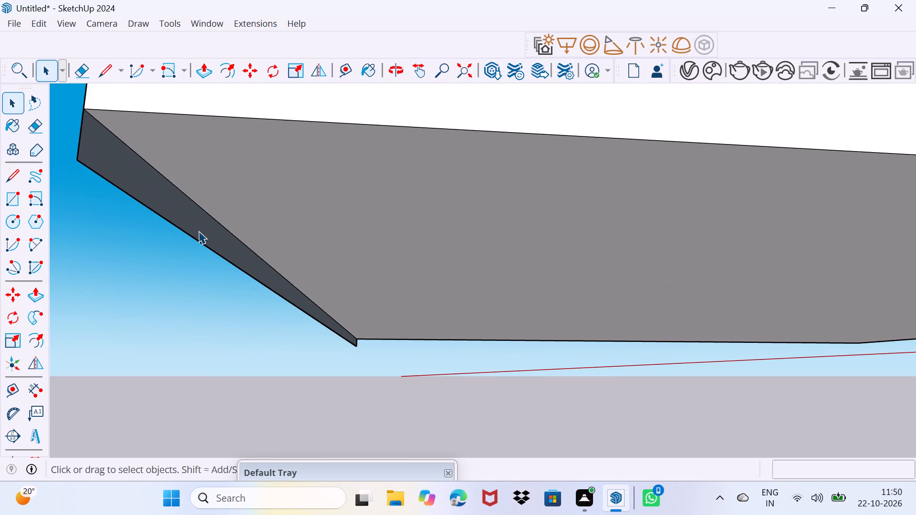
left_click(198, 231)
key("p")
left_click(198, 231)
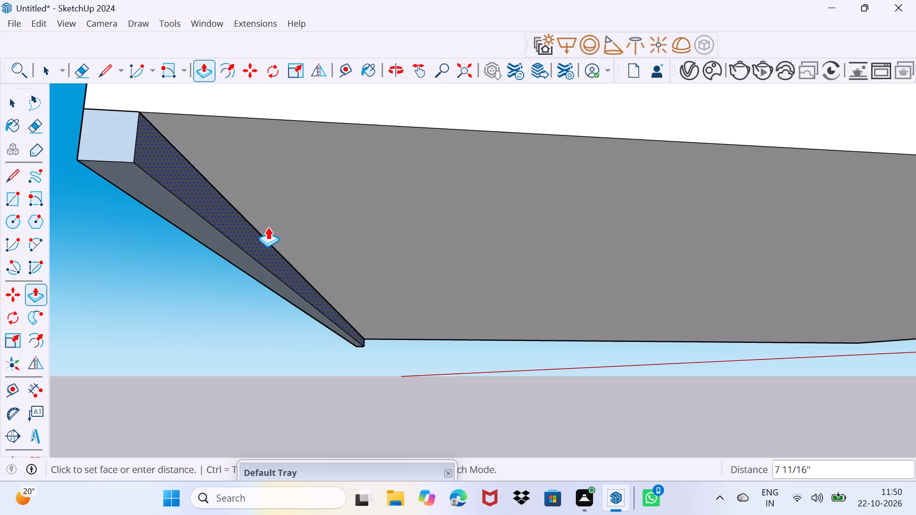
scroll(341, 231, "down", 16)
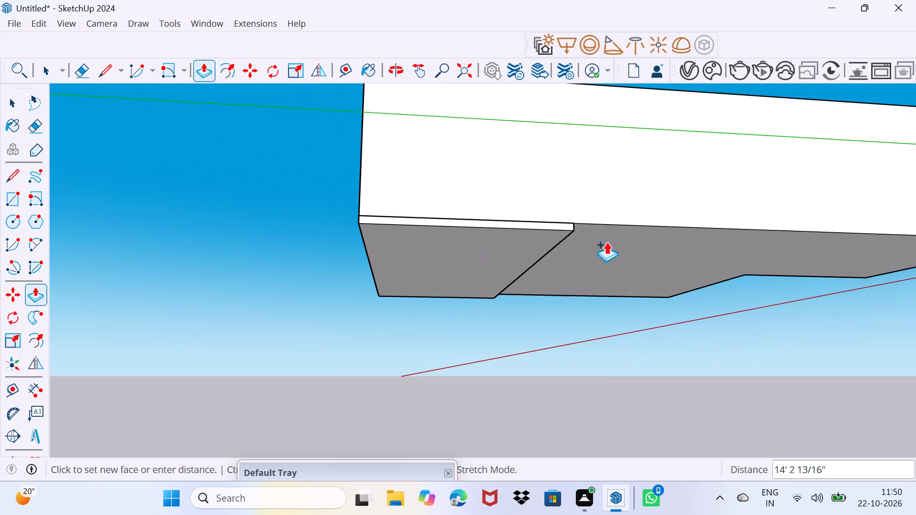
middle_click_drag(828, 281, 385, 330)
middle_click_drag(458, 279, 293, 338)
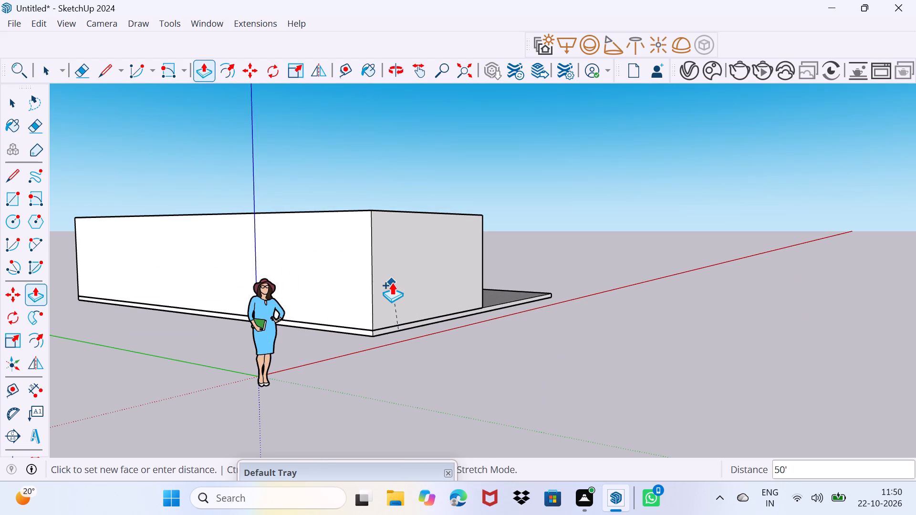
left_click(392, 282)
key("space")
left_click_drag(388, 293, 408, 268)
Draw a door rectangle about 3' 11" by 7' 10" on the recessed wall, standing on the plinth near the inner corner.
middle_click_drag(561, 322, 467, 336)
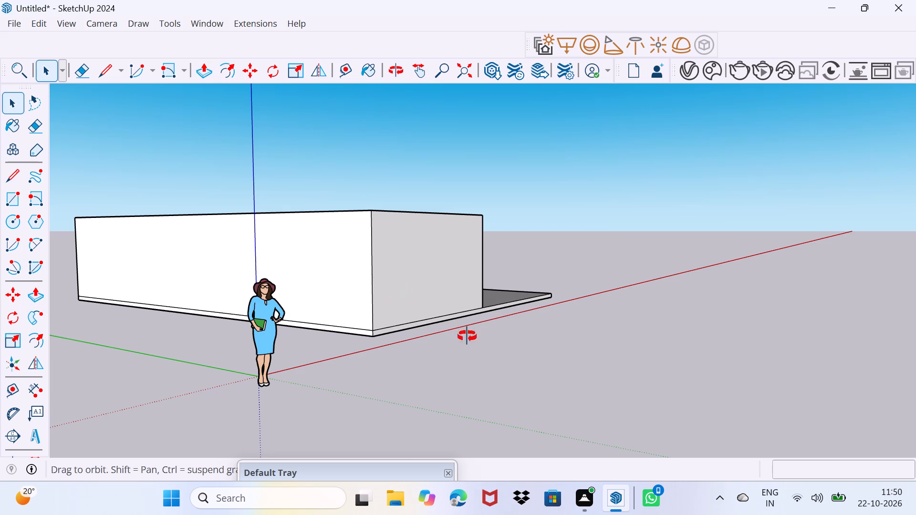
middle_click_drag(467, 336, 343, 333)
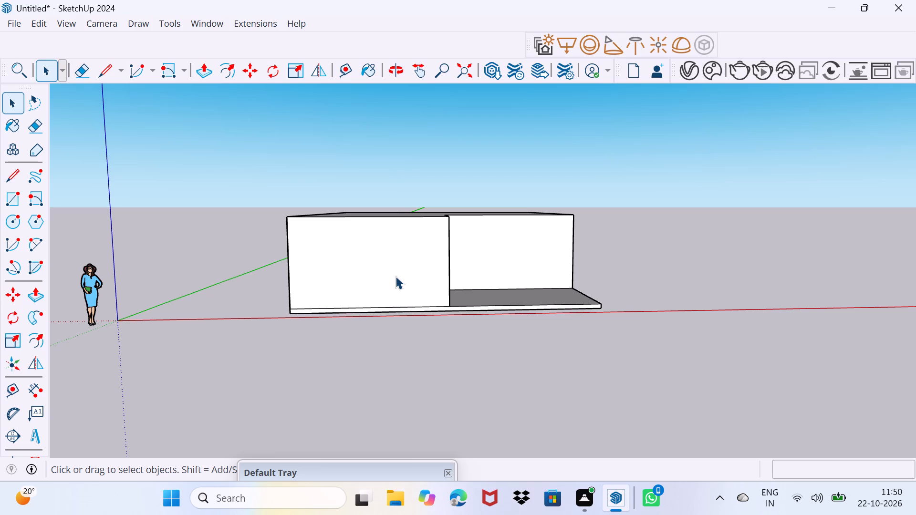
middle_click_drag(509, 271, 453, 265)
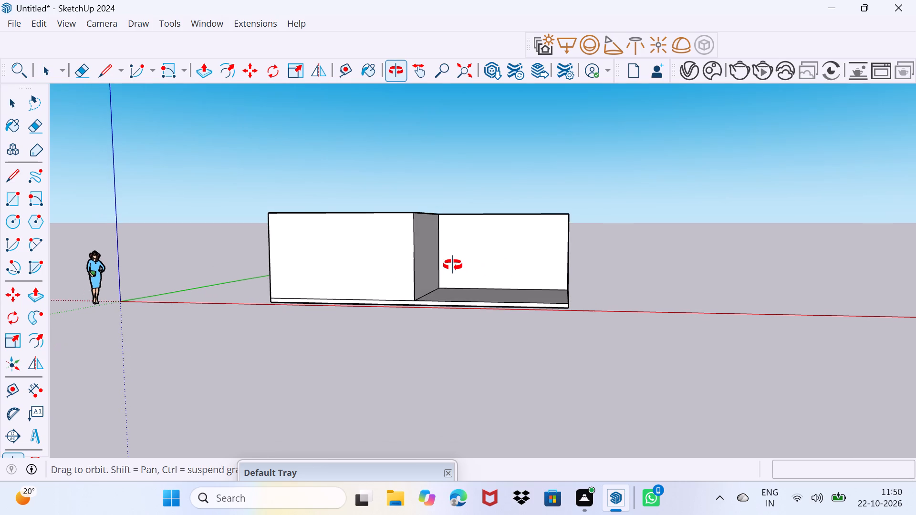
middle_click_drag(453, 265, 367, 329)
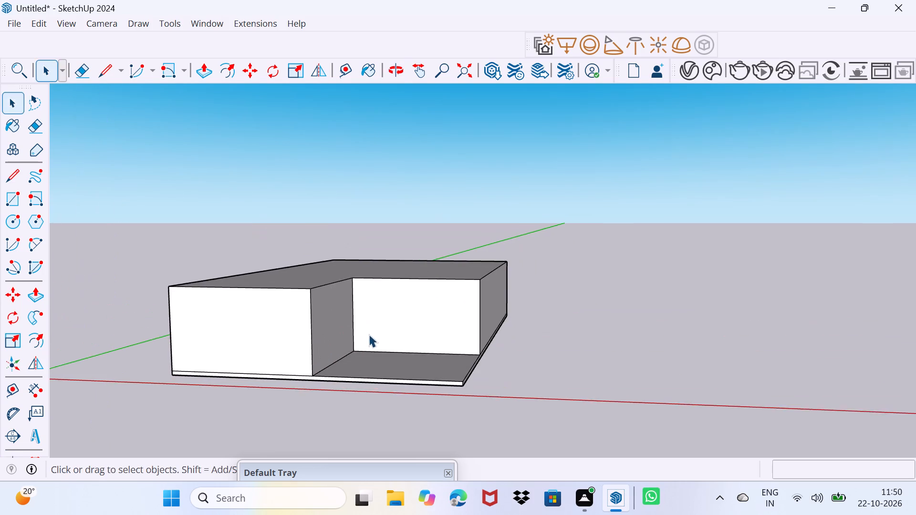
middle_click_drag(370, 335, 466, 325)
scroll(406, 338, "up", 9)
middle_click_drag(423, 330, 404, 328)
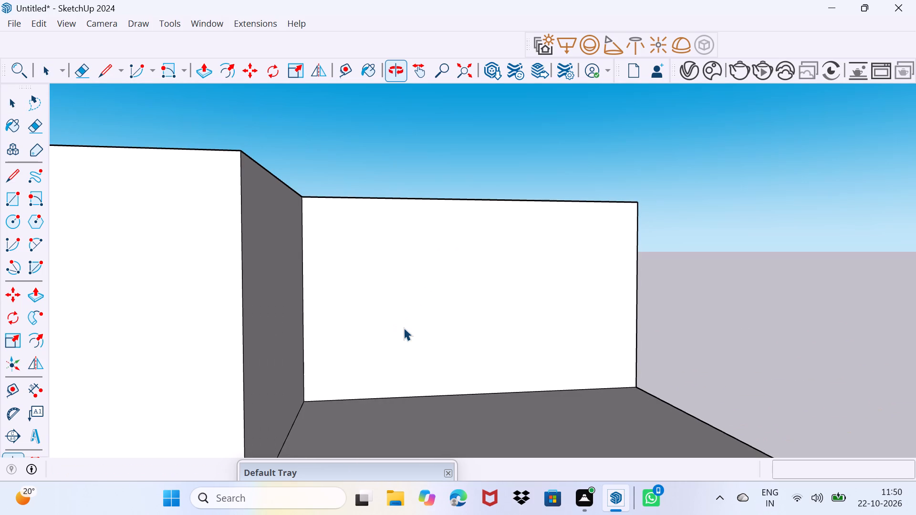
key("r")
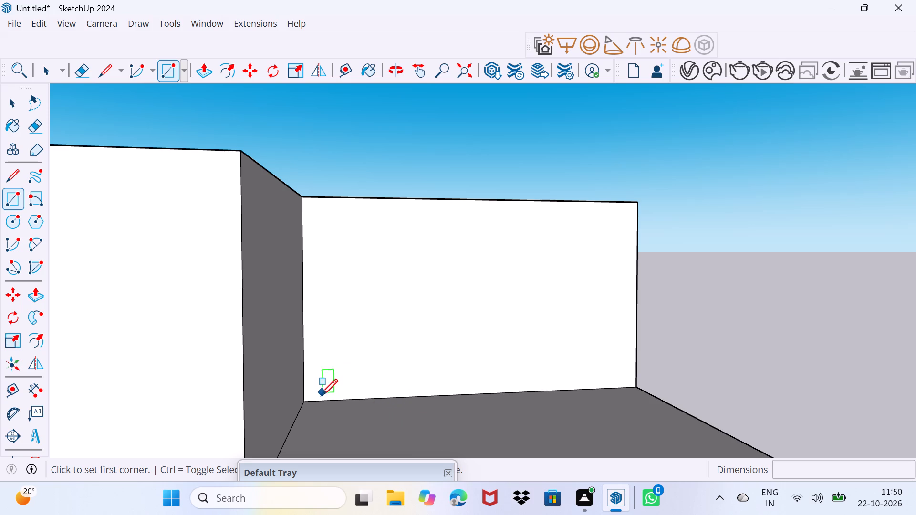
left_click_drag(320, 399, 363, 410)
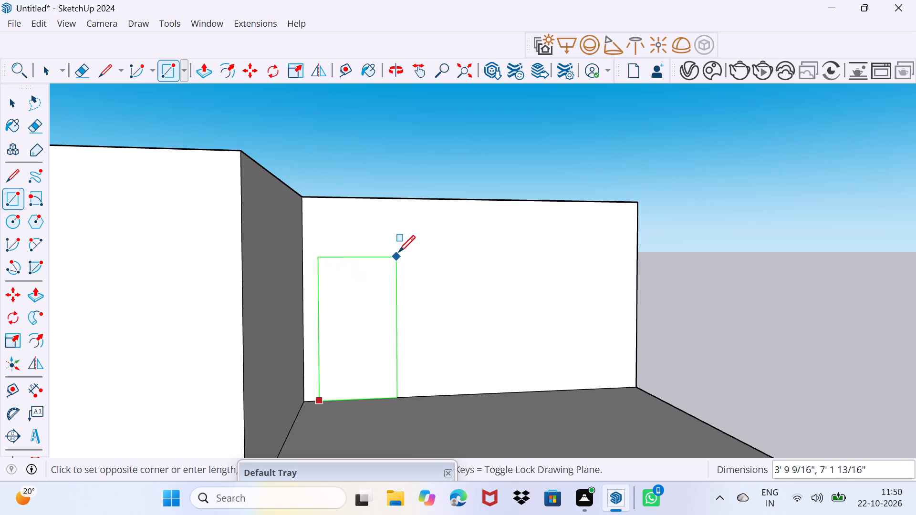
left_click(399, 241)
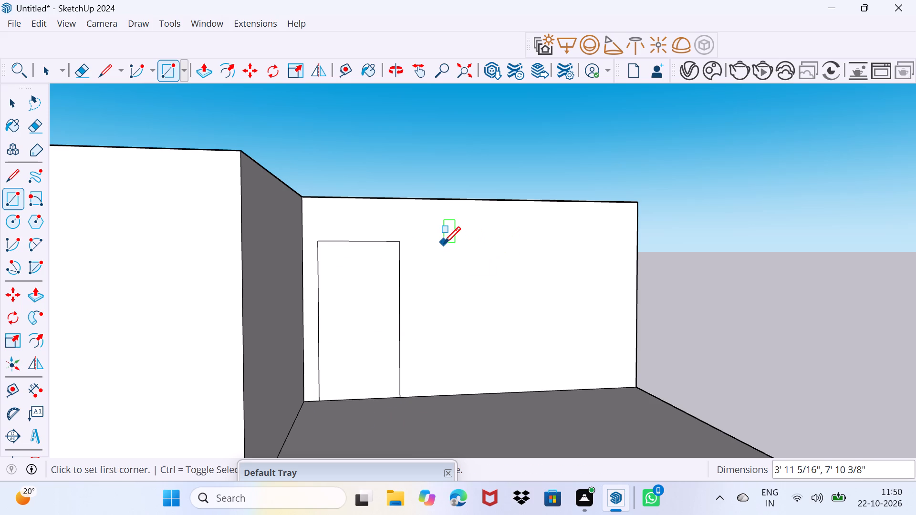
Draw a window rectangle about 5' 5" wide by 4' 4" high beside the door, level with its top.
left_click_drag(444, 243, 448, 249)
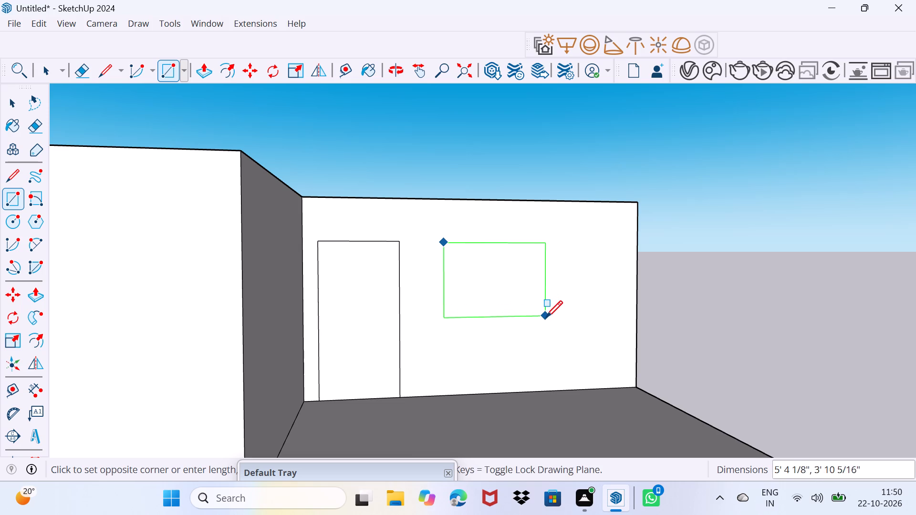
left_click(547, 326)
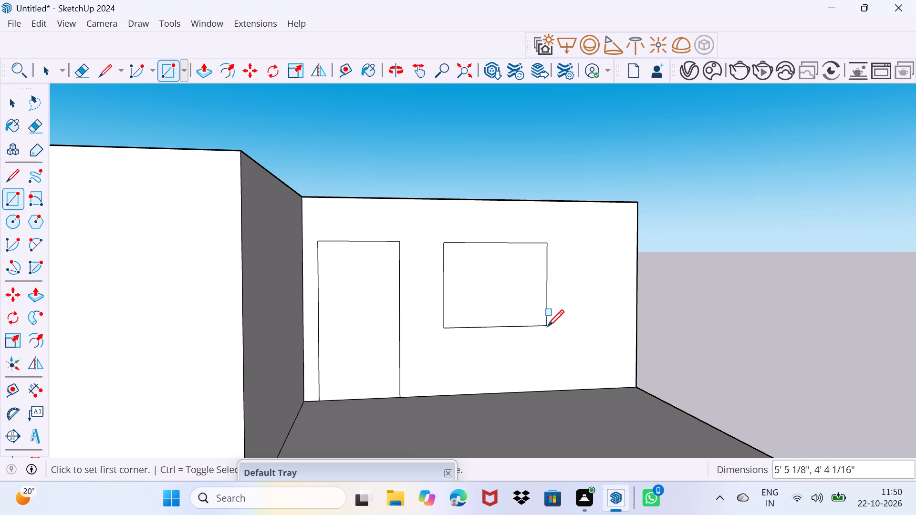
key("space")
Recess the window rectangle about 2' 2" into the wall with Push/Pull.
left_click(481, 295)
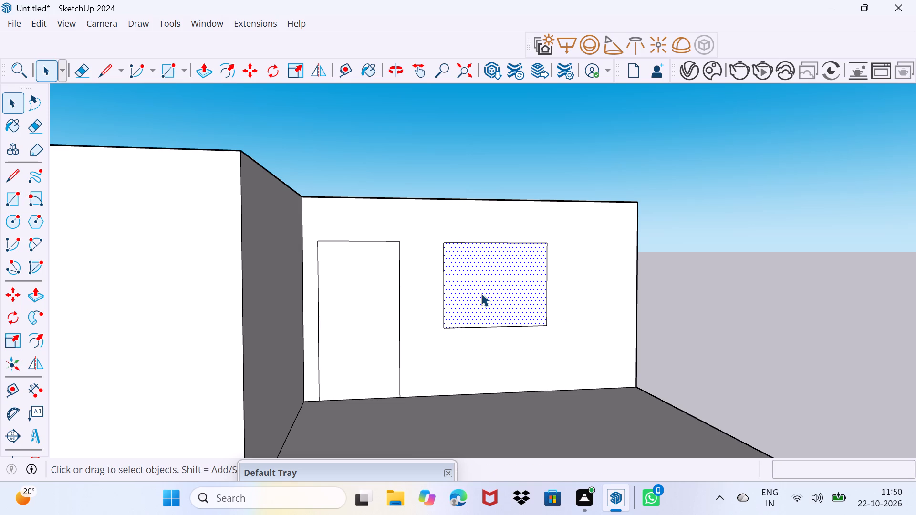
key("p")
left_click(481, 293)
left_click(476, 283)
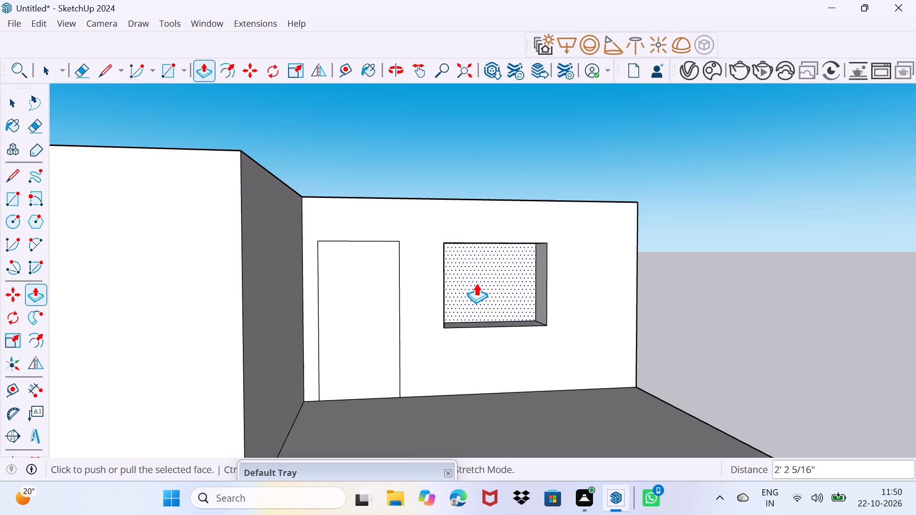
key("space")
left_click_drag(471, 323, 506, 268)
Recess the door rectangle into the wall with Push/Pull to form the doorway opening.
left_click(372, 326)
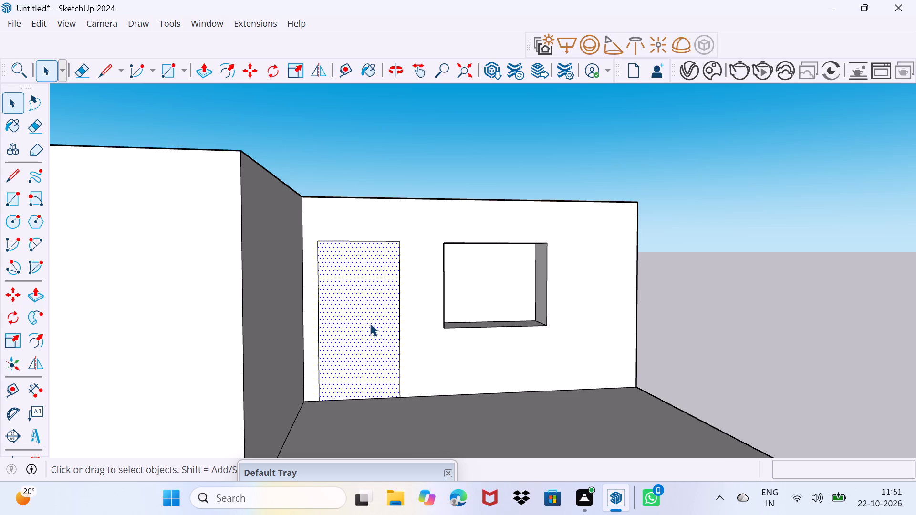
key("p")
left_click(370, 323)
left_click(364, 315)
key("space")
left_click_drag(362, 335, 419, 280)
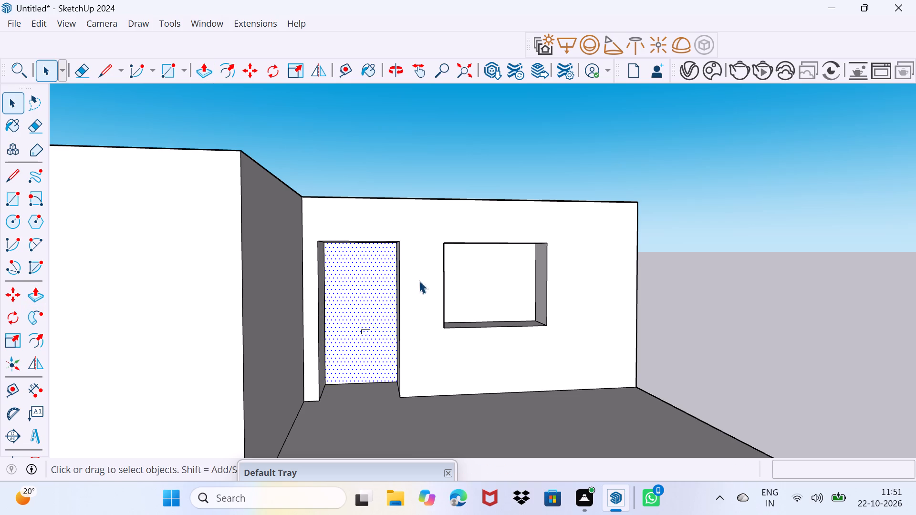
left_click_drag(419, 280, 421, 272)
Push the block's long outer side wall, on the side away from the door and window, inward about 3' 10 1/2".
scroll(421, 258, "down", 2)
middle_click_drag(433, 263, 344, 259)
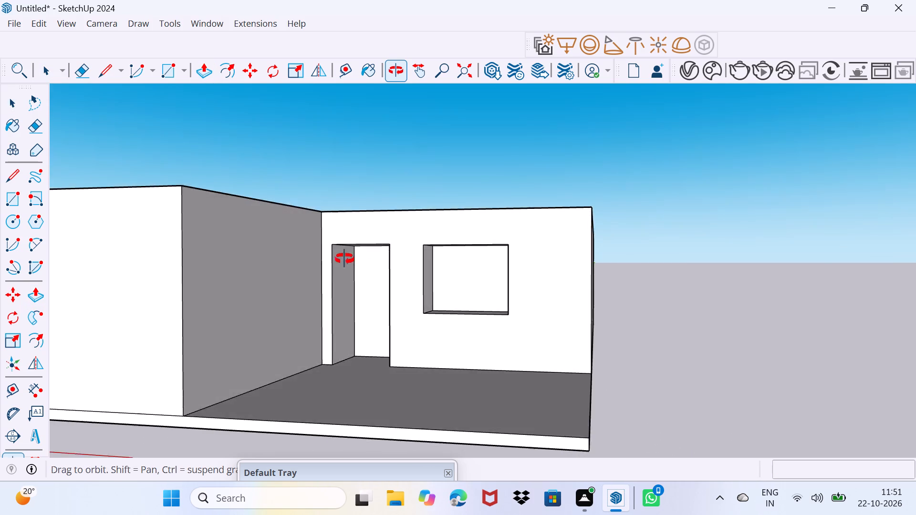
middle_click_drag(344, 259, 439, 237)
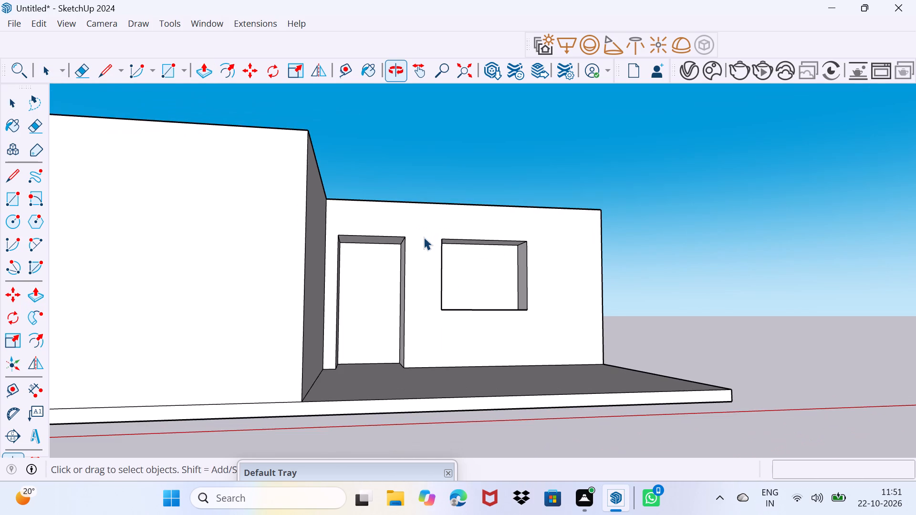
scroll(424, 237, "down", 1)
scroll(385, 239, "down", 4)
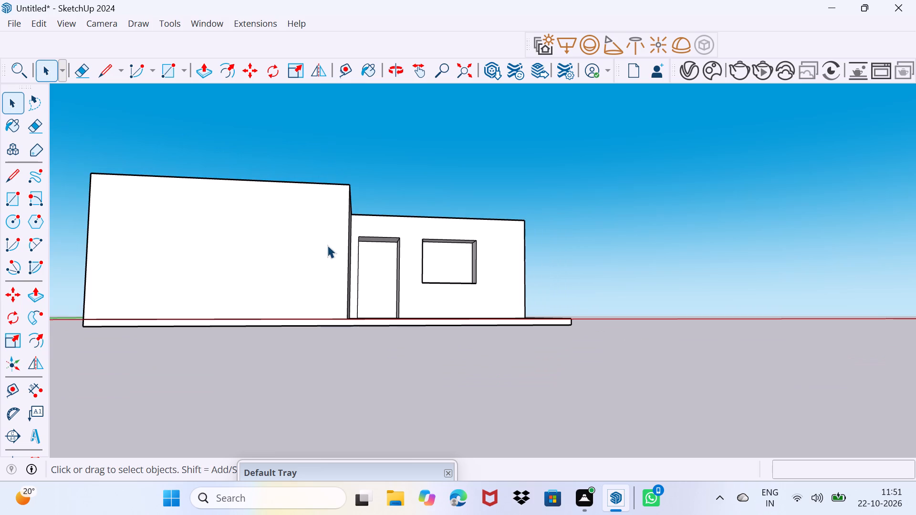
middle_click_drag(320, 248, 479, 244)
scroll(354, 238, "up", 2)
middle_click_drag(357, 235, 388, 291)
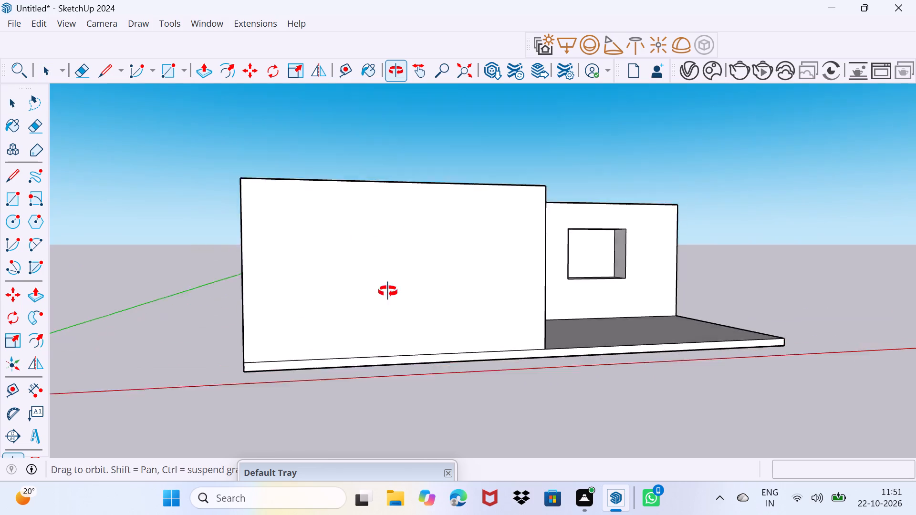
middle_click_drag(388, 291, 468, 299)
left_click(328, 309)
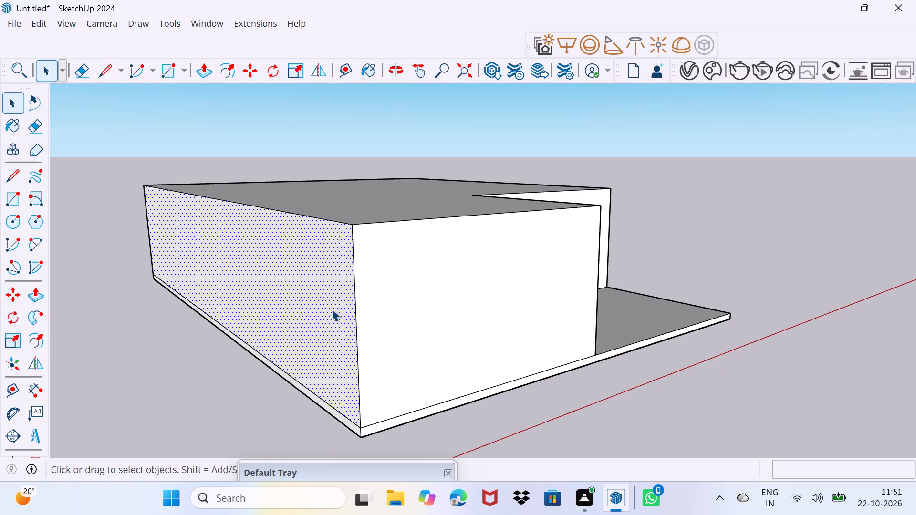
key("p")
left_click(332, 309)
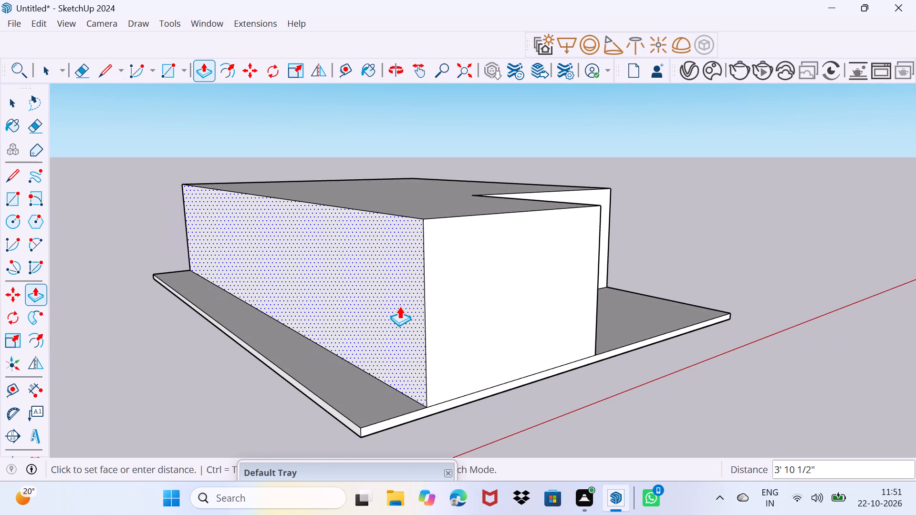
left_click(399, 306)
key("space")
left_click_drag(344, 366, 416, 297)
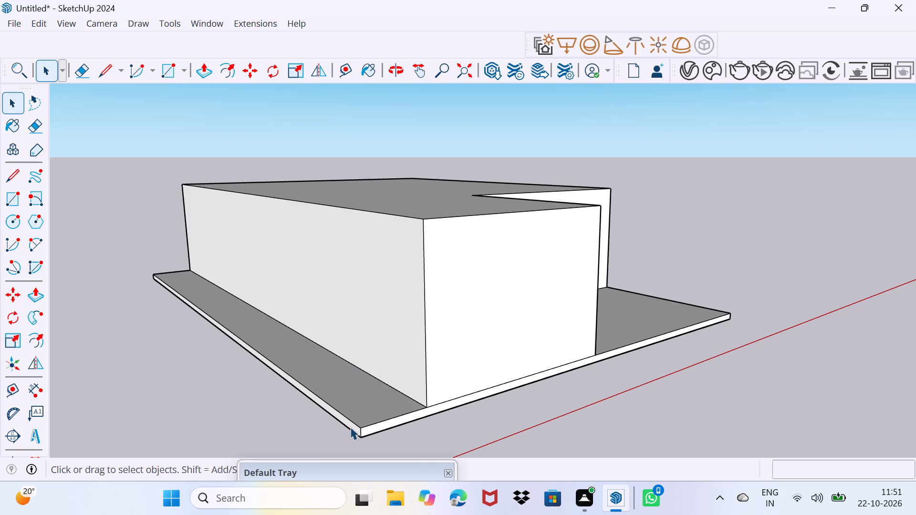
Push the plinth's long side face inward until it is flush with the block's side wall above it.
left_click(351, 427)
left_click_drag(352, 427, 356, 422)
scroll(361, 434, "up", 9)
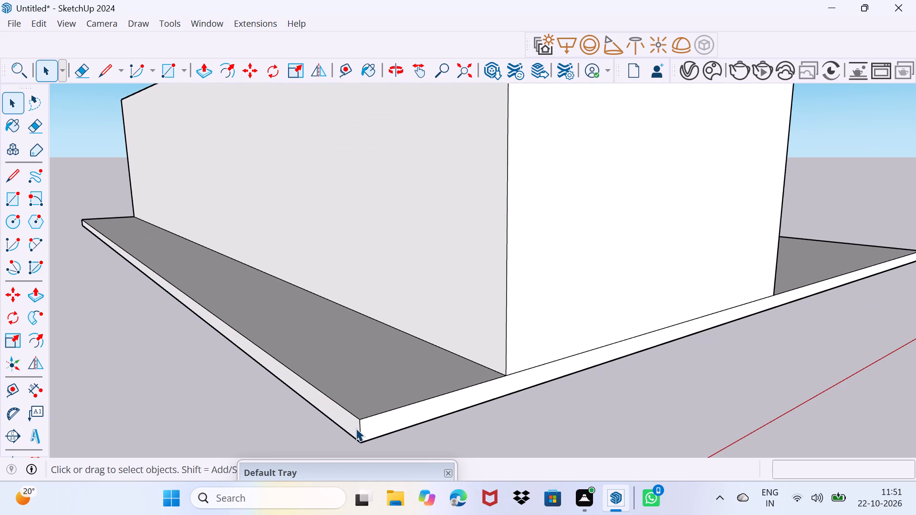
left_click(355, 427)
key("p")
left_click_drag(355, 426, 370, 418)
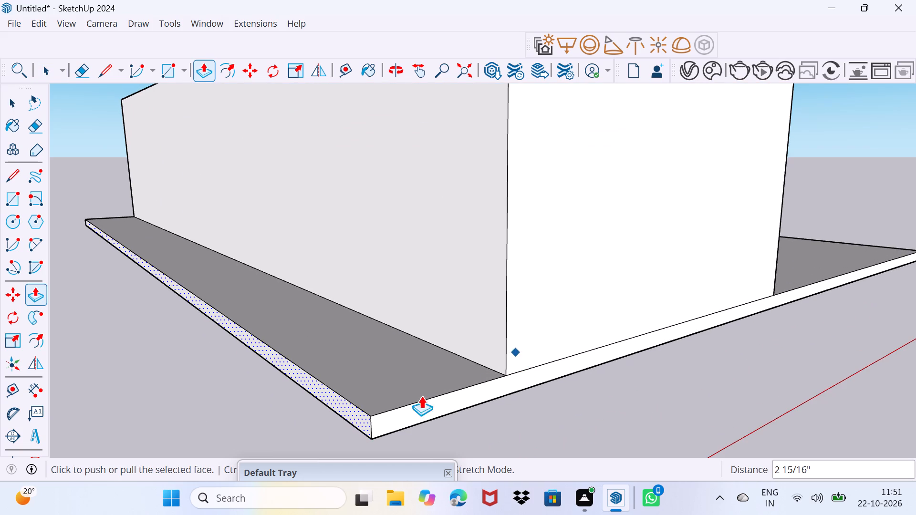
left_click_drag(349, 412, 480, 345)
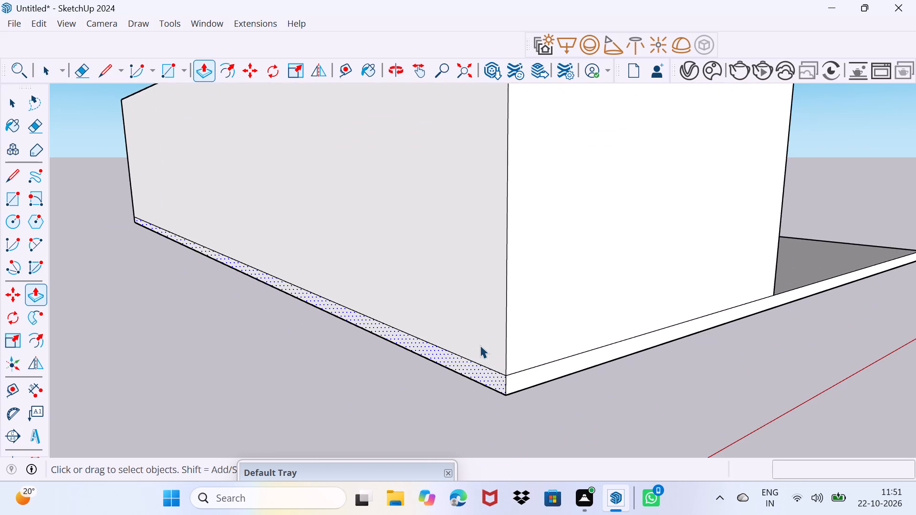
key("space")
left_click_drag(480, 345, 489, 331)
Copy the outer vertical edge of the projecting block's front face 4" inward with Move.
scroll(477, 330, "down", 3)
middle_click_drag(622, 329, 422, 319)
scroll(422, 283, "up", 2)
middle_click_drag(425, 278, 556, 341, "shift")
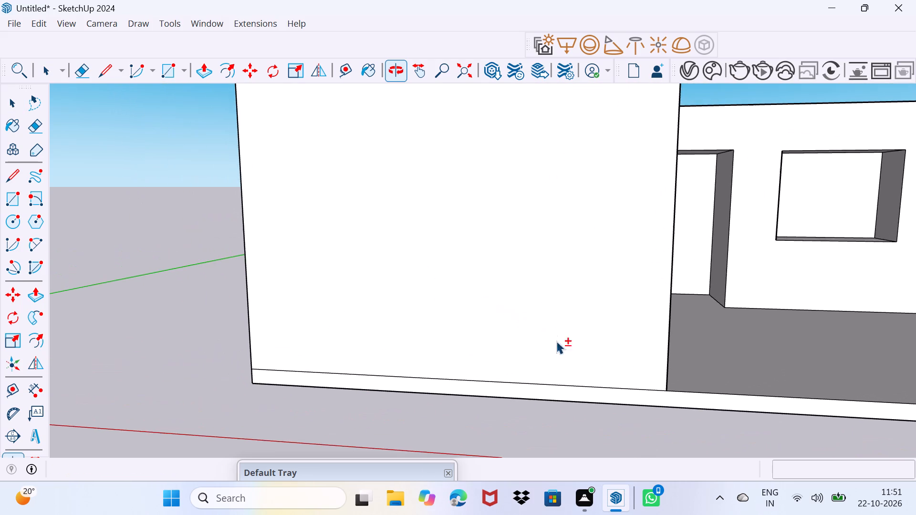
middle_click_drag(457, 322, 545, 313)
scroll(345, 344, "up", 4)
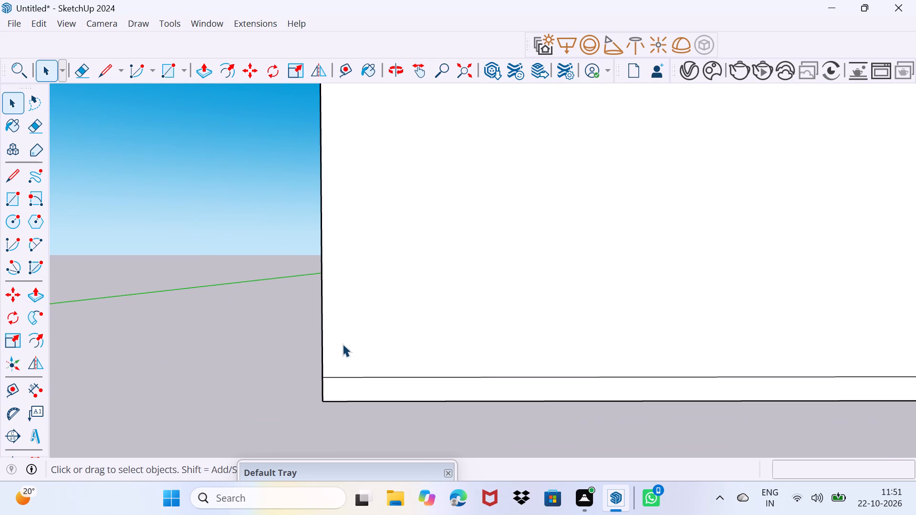
left_click(322, 323)
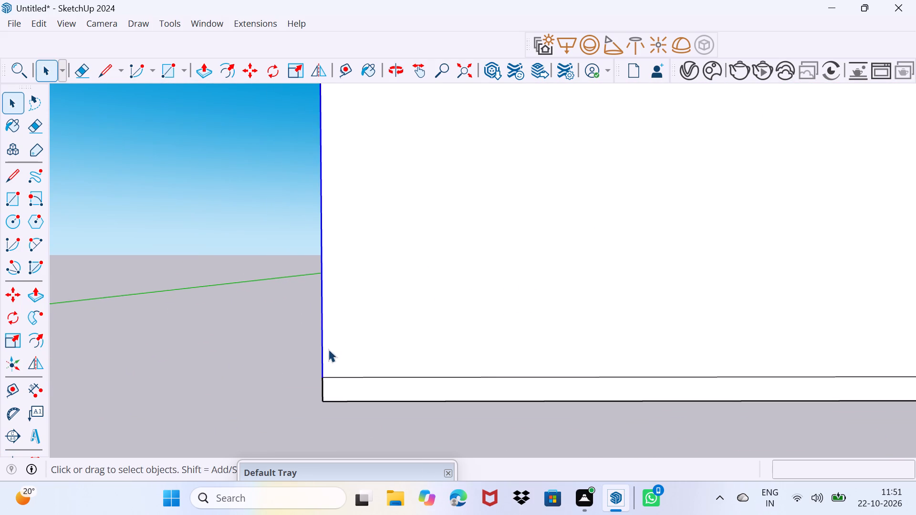
scroll(322, 360, "up", 4)
key("m")
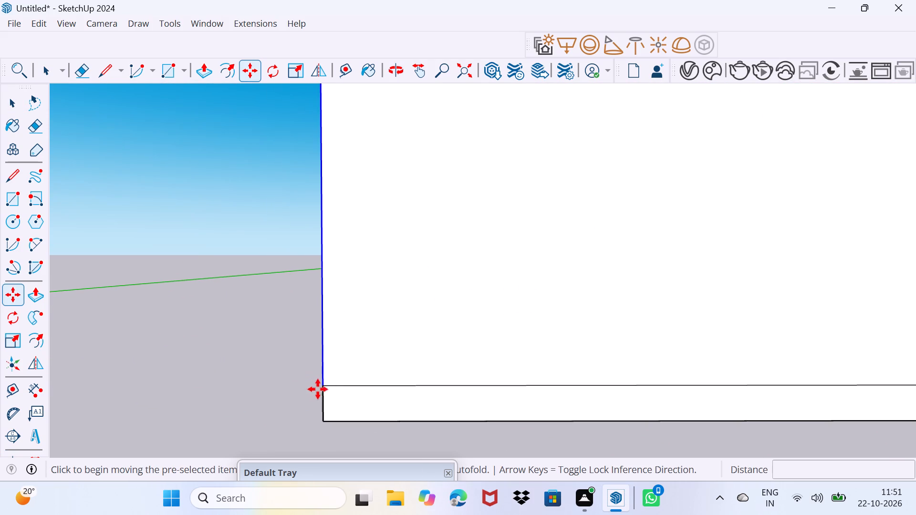
left_click(327, 387)
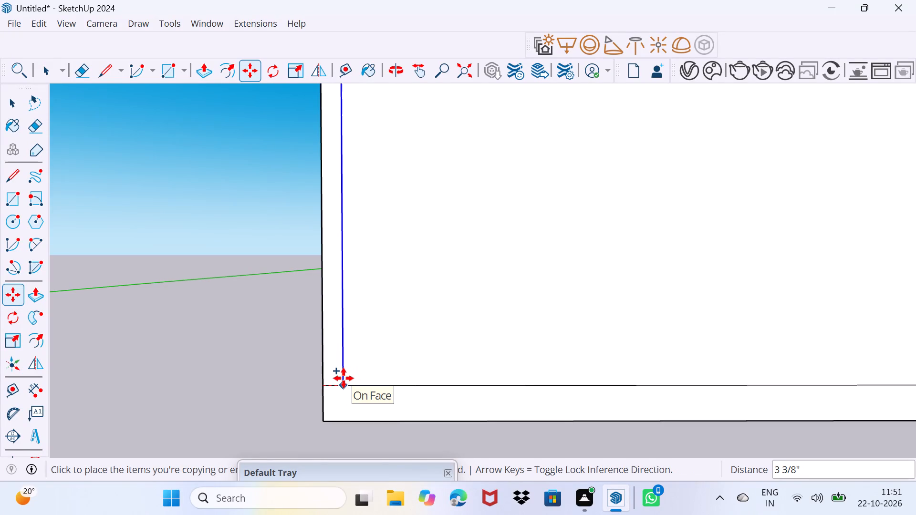
key("4")
key("shift+quotedbl")
key("Return")
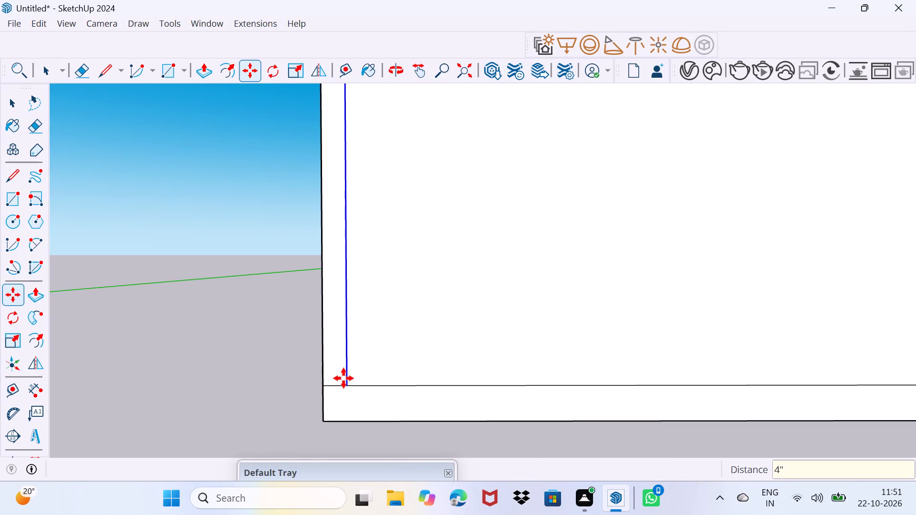
key("space")
left_click_drag(349, 381, 390, 350)
Copy the top edge of the projecting block's front face 4" downward with Move.
scroll(389, 338, "down", 14)
scroll(421, 276, "down", 1)
middle_click_drag(421, 276, 356, 427, "shift")
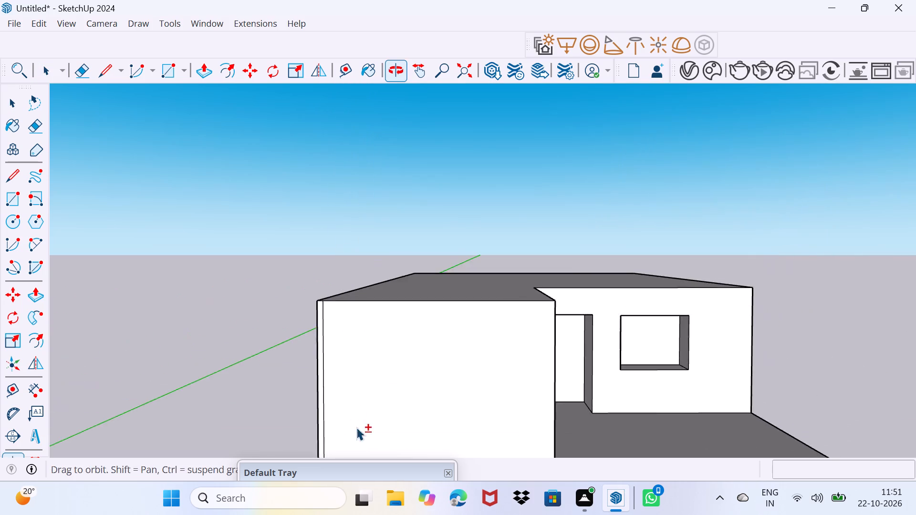
scroll(341, 353, "up", 9)
middle_click_drag(355, 330, 375, 354)
scroll(373, 369, "up", 1)
scroll(395, 282, "up", 3)
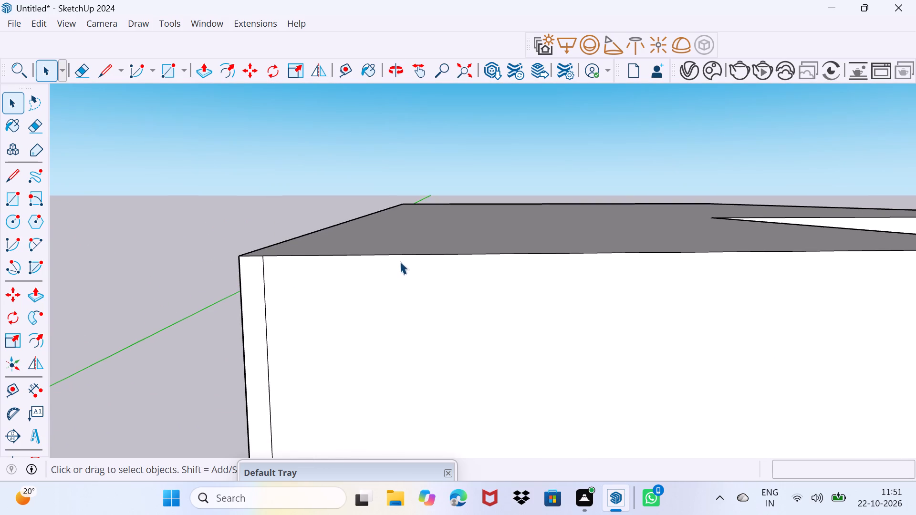
left_click(401, 254)
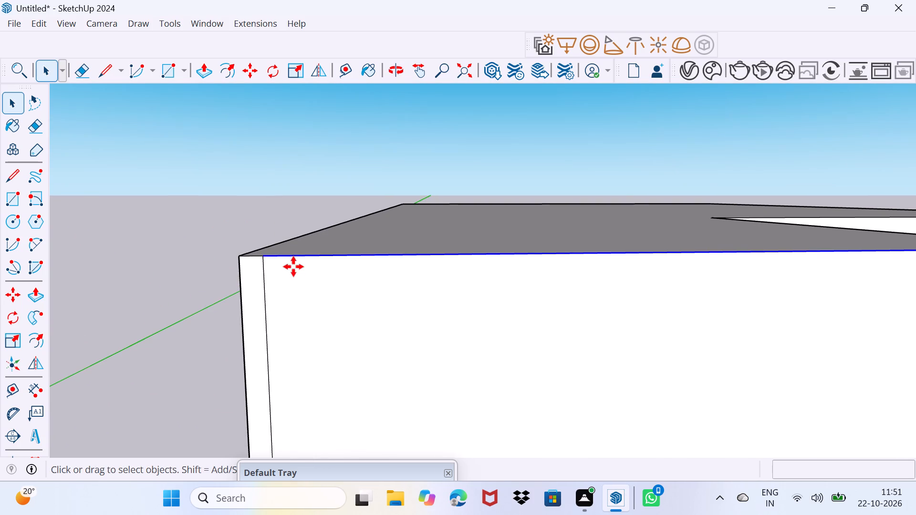
key("m")
left_click(262, 256)
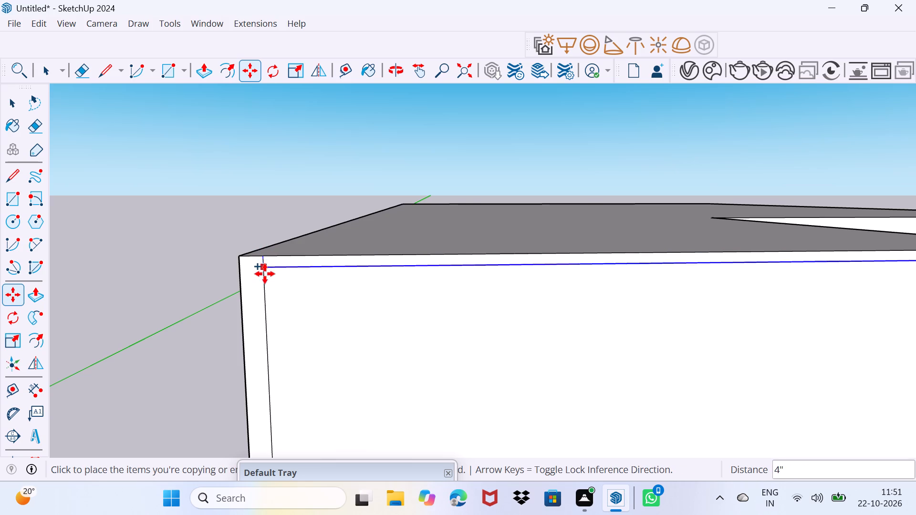
key("4")
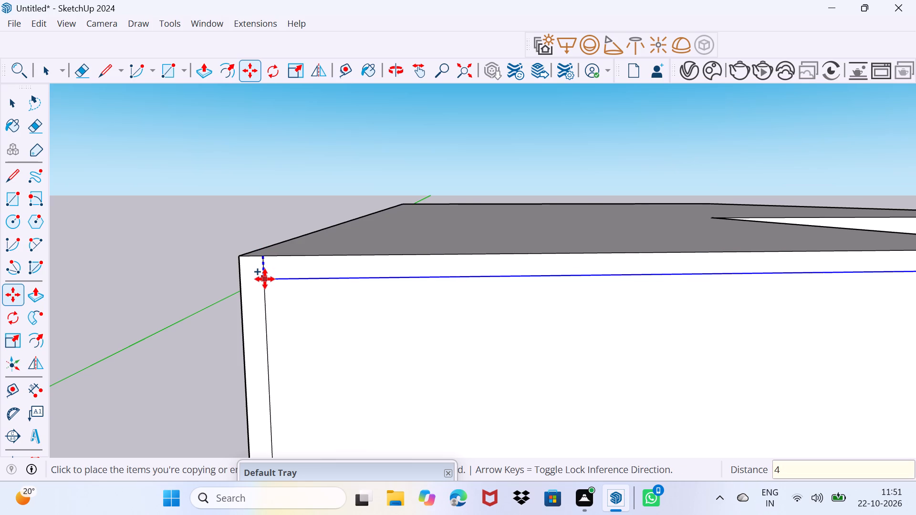
key("shift+quotedbl")
key("Return")
key("space")
left_click_drag(256, 315, 305, 236)
Erase the short edge segment above the copied horizontal line at the front face's upper outer corner.
scroll(274, 301, "up", 5)
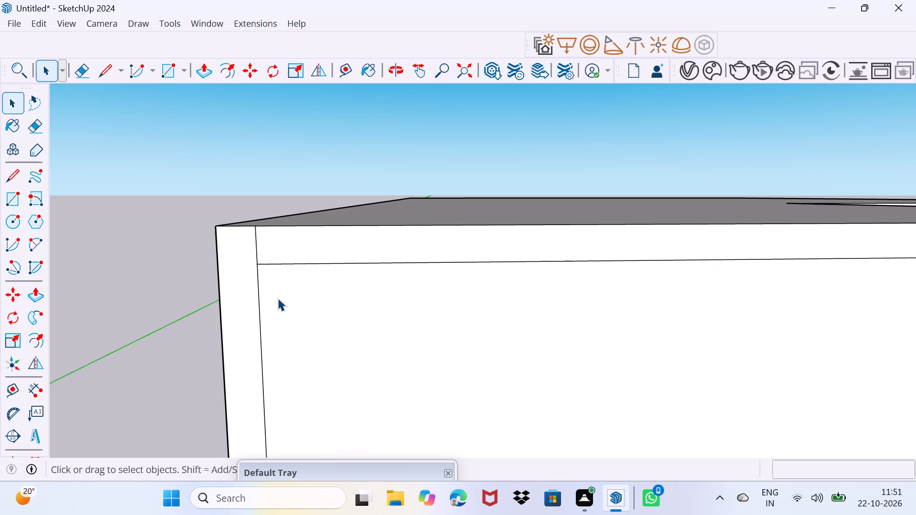
key("e")
left_click(256, 251)
Extrude the 4" L-shaped border strip on the front face outward 2" with Push/Pull.
scroll(271, 271, "down", 4)
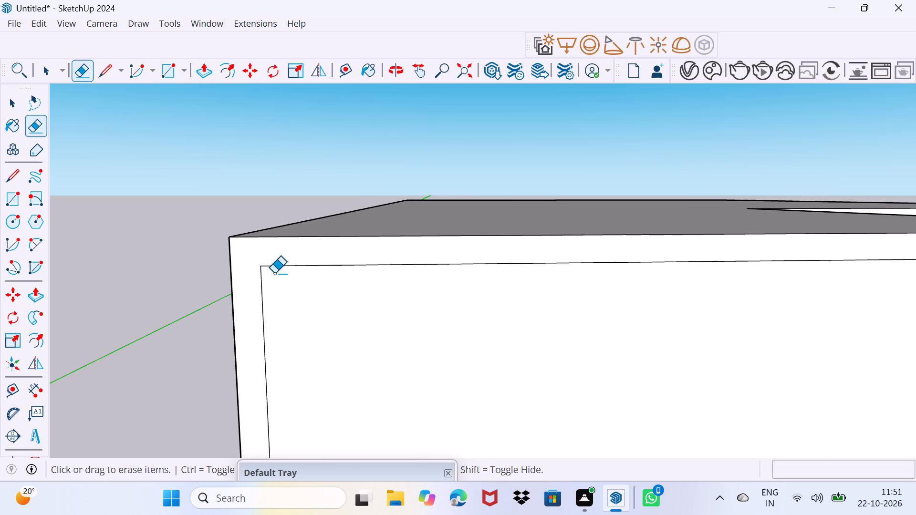
scroll(274, 273, "down", 12)
middle_click_drag(313, 327, 265, 308)
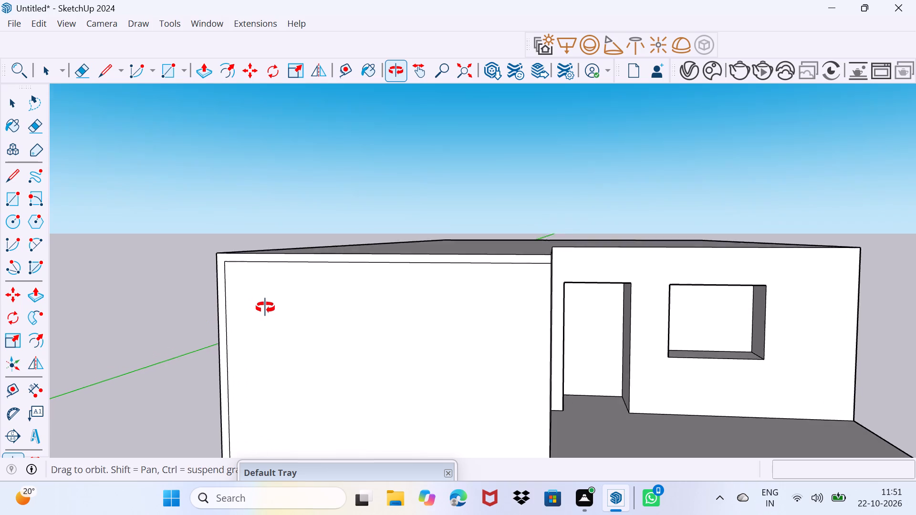
middle_click_drag(265, 308, 267, 304)
scroll(222, 303, "up", 8)
key("space")
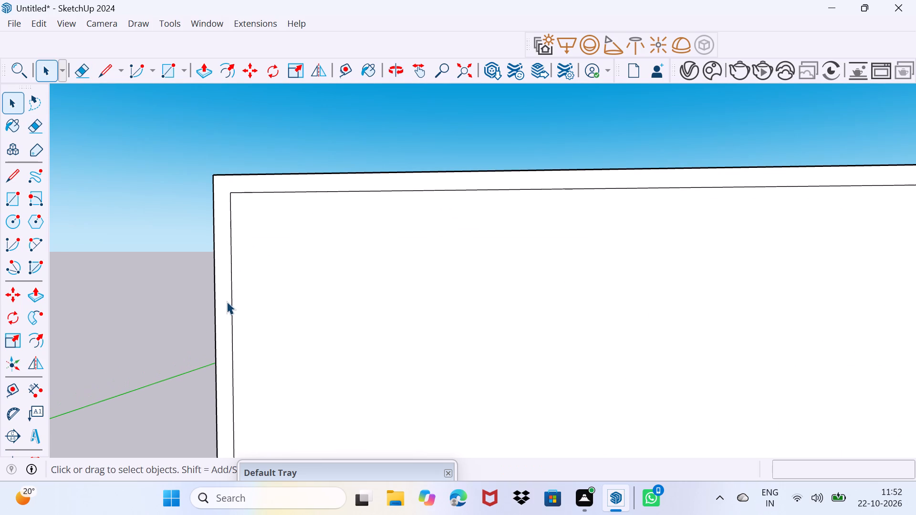
left_click(225, 301)
key("p")
left_click(225, 301)
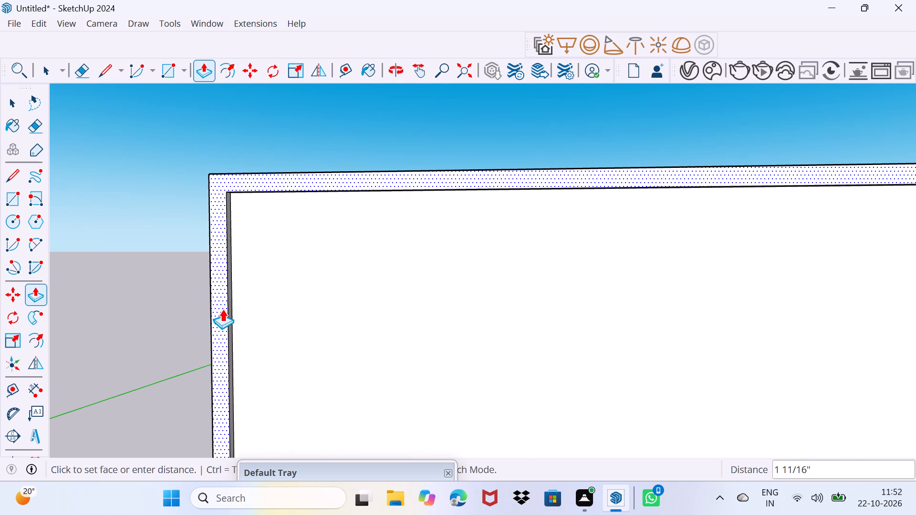
key("2")
key("shift+quotedbl")
key("Return")
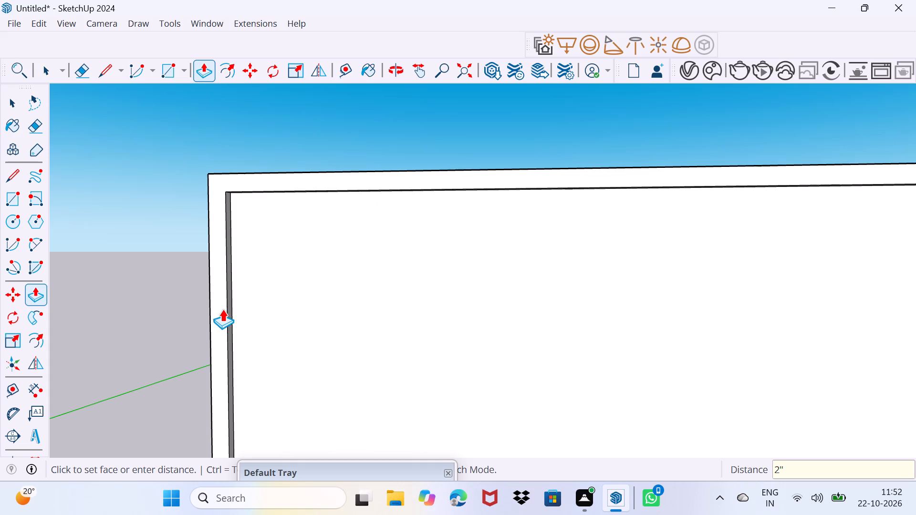
key("space")
Draw a vertical line 9' 8" long on the projecting block's front face, from the raised top border down to the plinth.
middle_click_drag(285, 252, 291, 232)
scroll(291, 232, "down", 14)
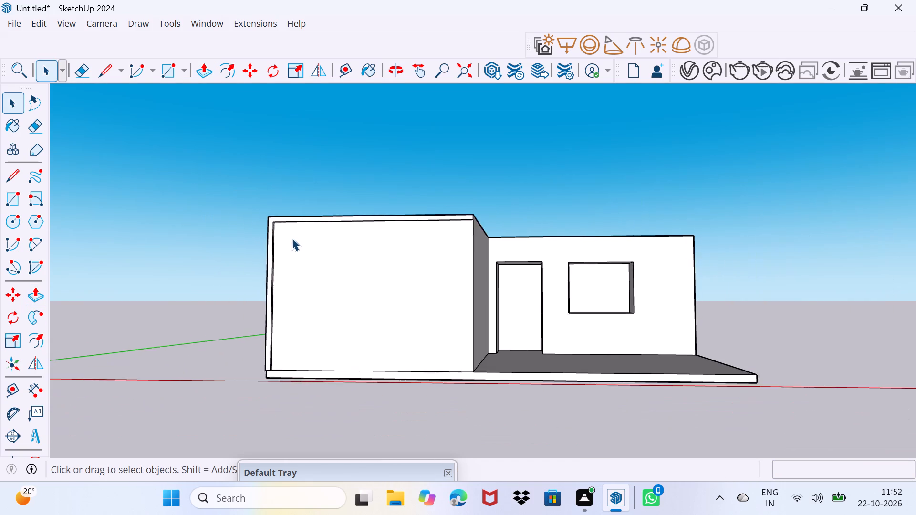
scroll(292, 238, "down", 1)
middle_click_drag(296, 252, 347, 319)
scroll(305, 373, "up", 9)
scroll(338, 343, "down", 2)
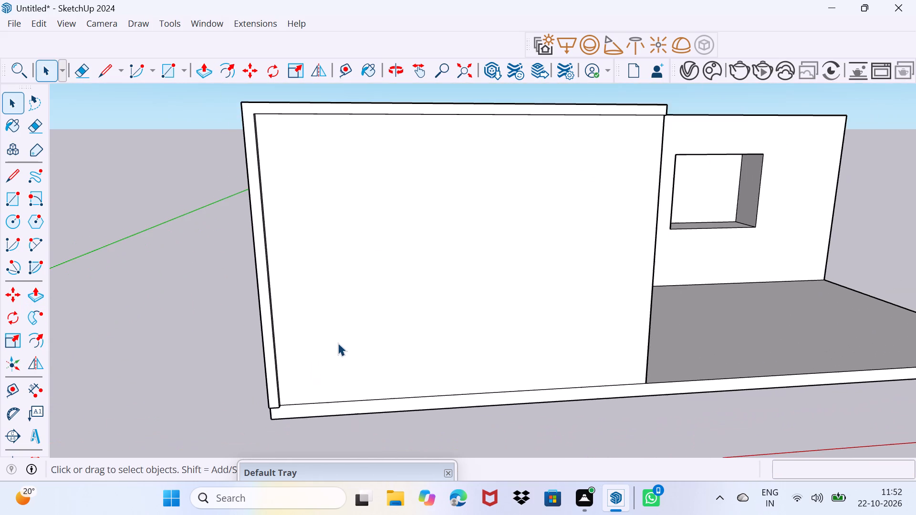
middle_click_drag(340, 341, 236, 385, "shift")
key("l")
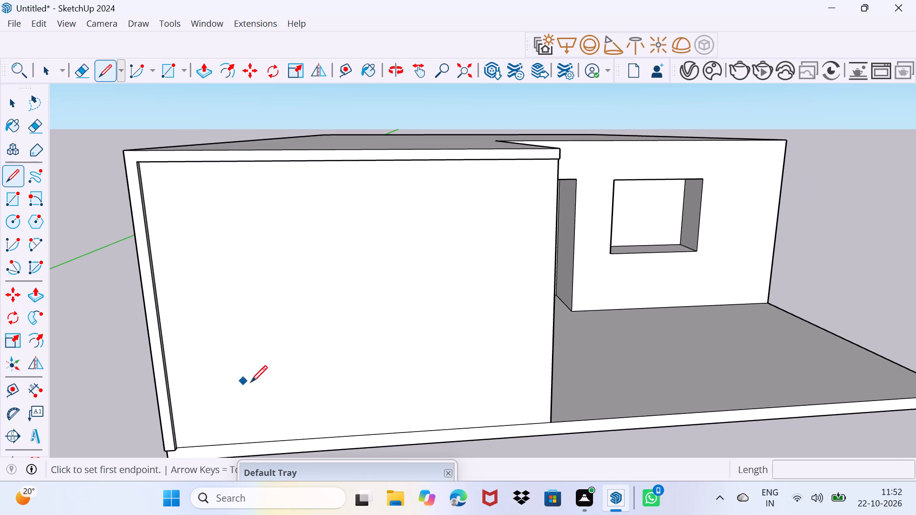
middle_click_drag(353, 434, 348, 386)
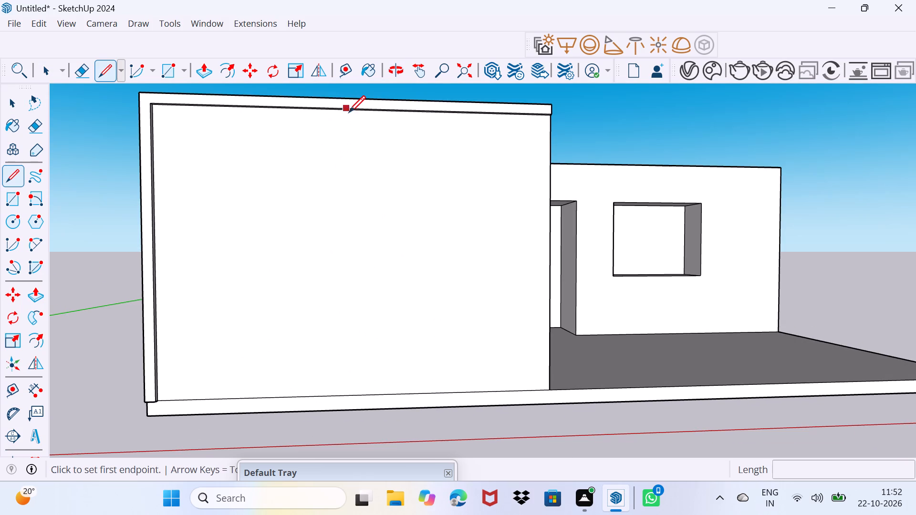
left_click(324, 113)
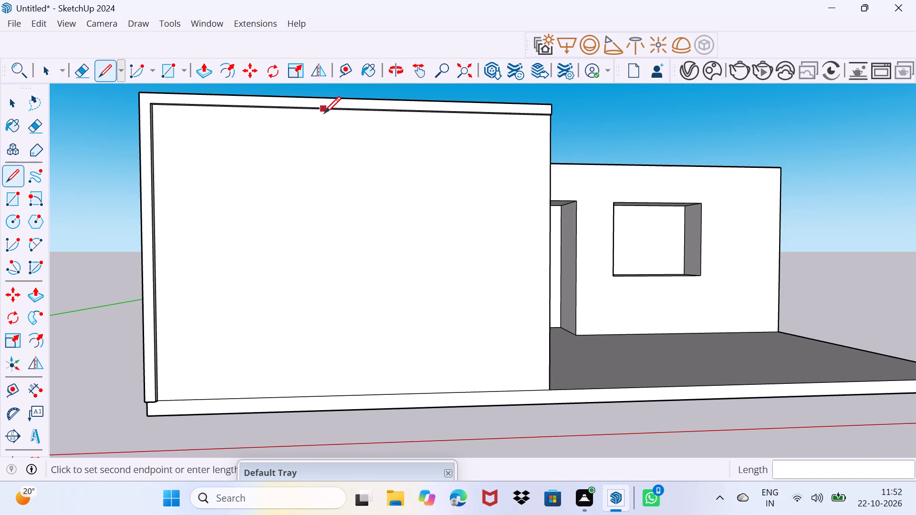
left_click(321, 400)
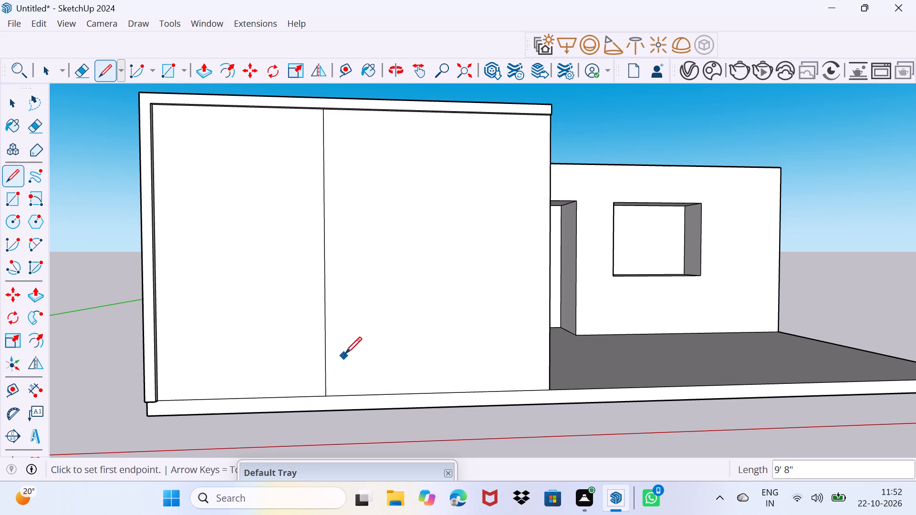
key("space")
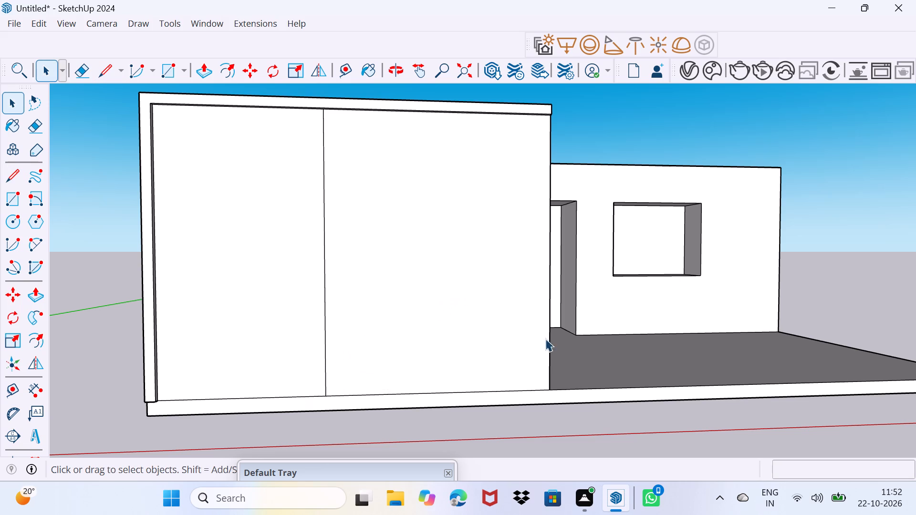
Search 3D Warehouse for "doors".
middle_click_drag(505, 319, 487, 325)
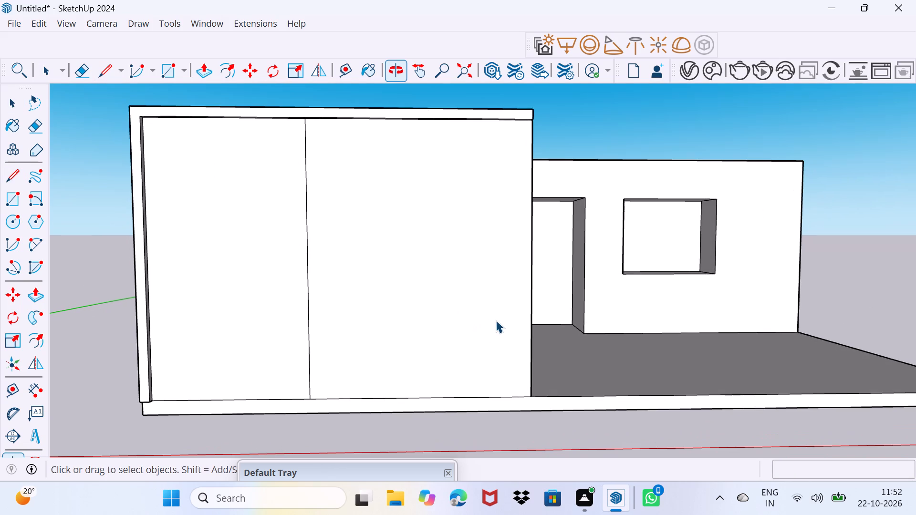
middle_click_drag(478, 351, 452, 371)
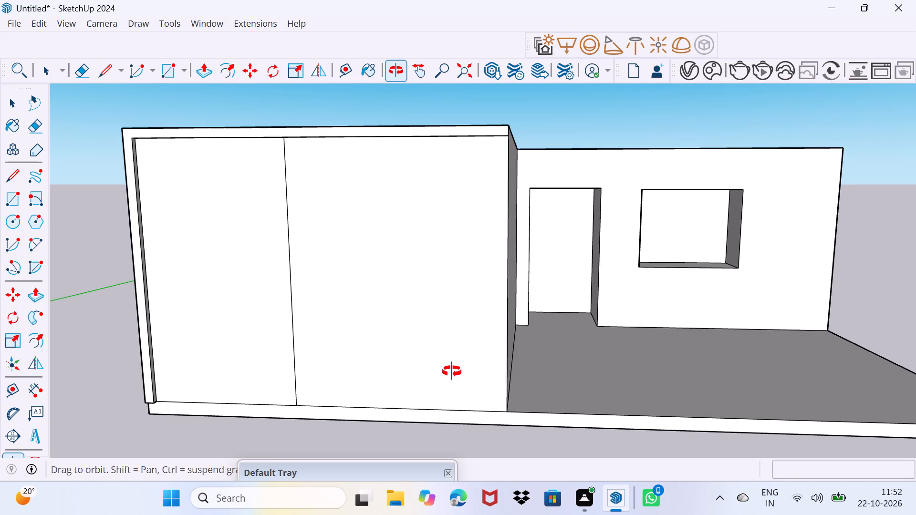
middle_click_drag(452, 371, 477, 425)
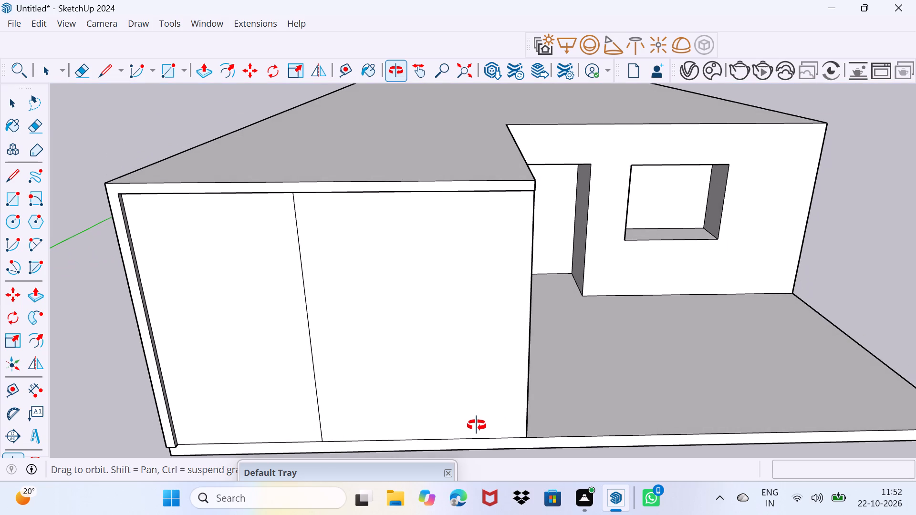
middle_click_drag(477, 425, 476, 425)
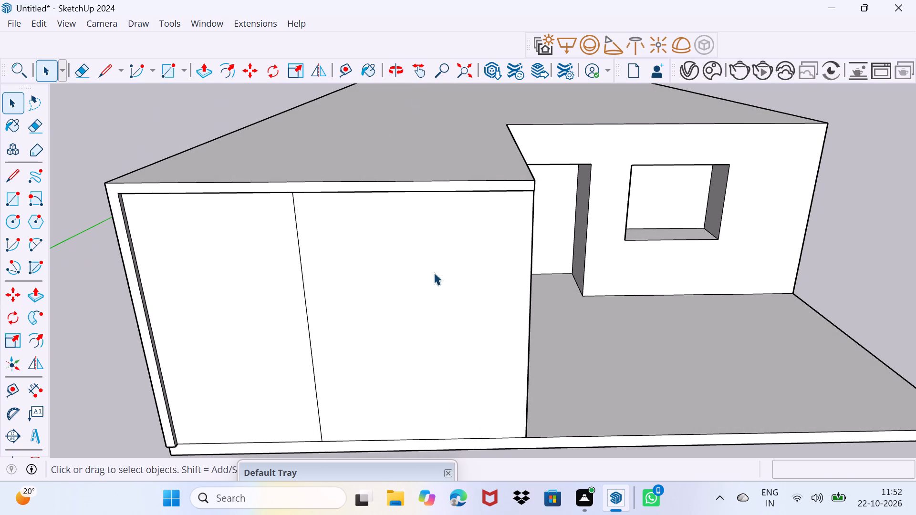
middle_click_drag(437, 377, 424, 348)
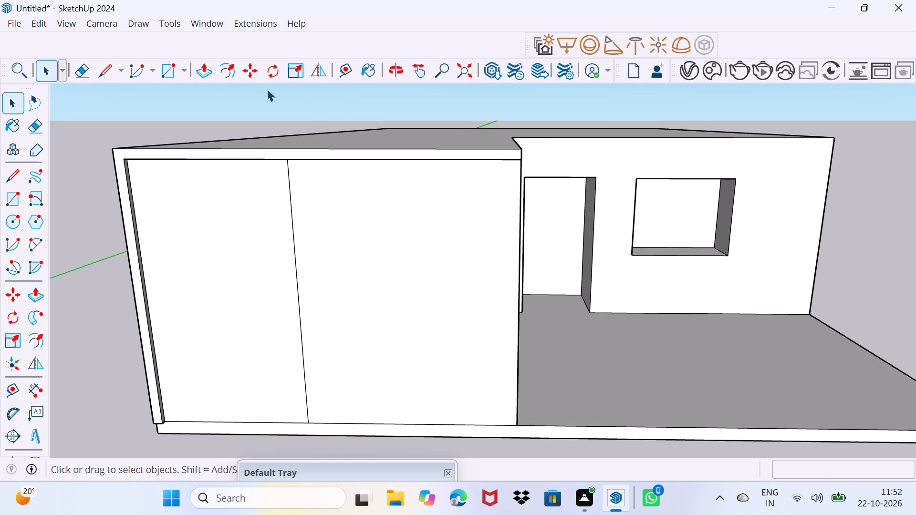
left_click(198, 19)
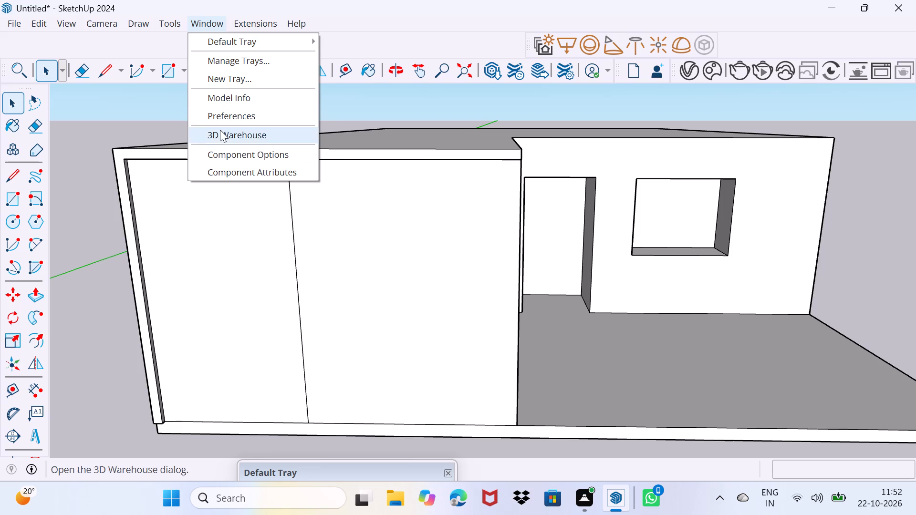
left_click(220, 130)
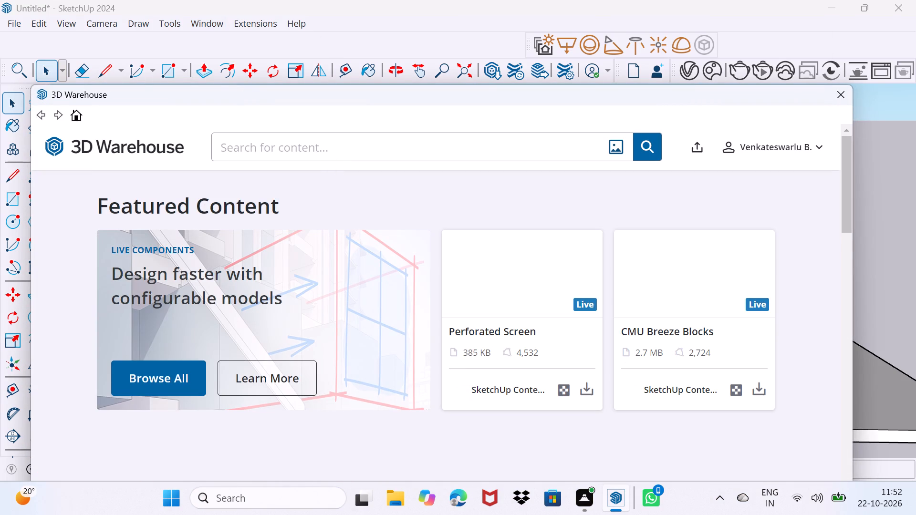
left_click(339, 145)
type("doors")
key("Return")
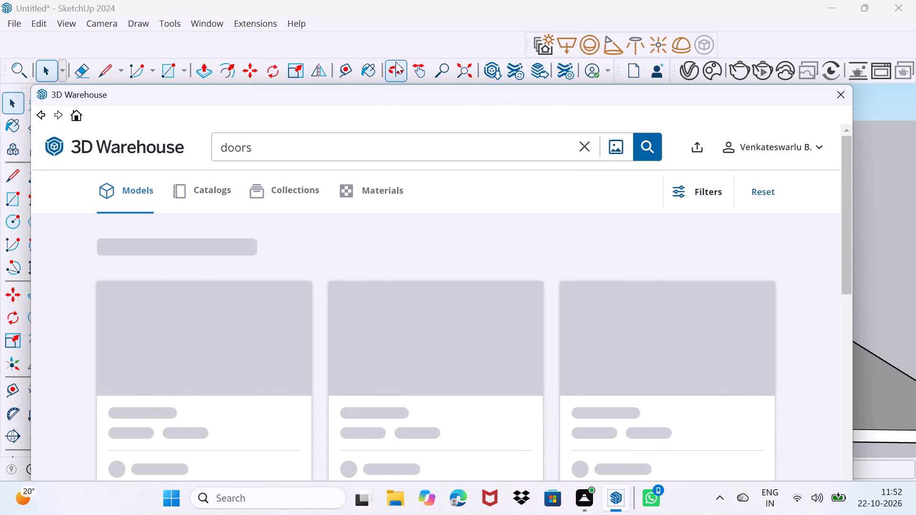
Browse the door models in the search results for a suitable single door.
scroll(449, 218, "down", 5)
scroll(463, 295, "down", 3)
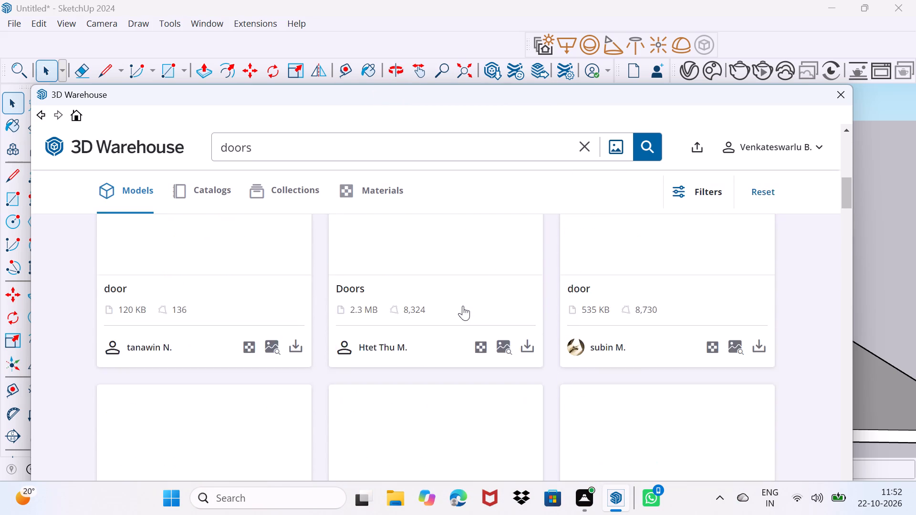
scroll(463, 306, "up", 5)
scroll(466, 303, "down", 6)
scroll(467, 303, "up", 3)
scroll(467, 303, "down", 12)
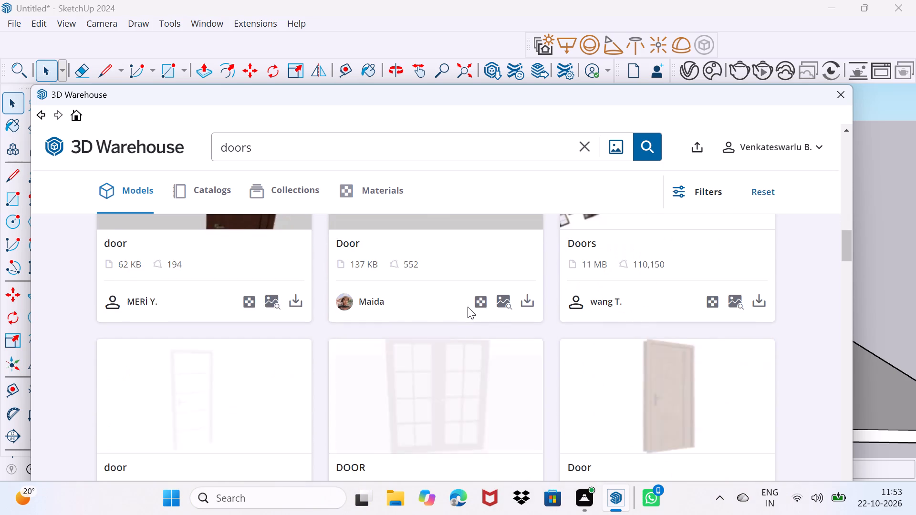
scroll(473, 300, "up", 3)
scroll(473, 300, "down", 7)
scroll(473, 300, "up", 2)
scroll(472, 300, "down", 6)
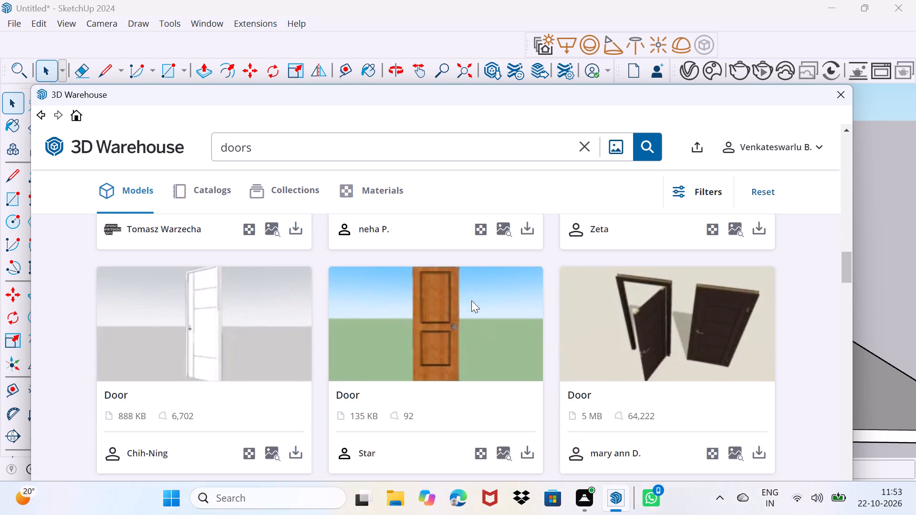
scroll(471, 300, "down", 5)
scroll(471, 300, "up", 5)
scroll(471, 300, "down", 5)
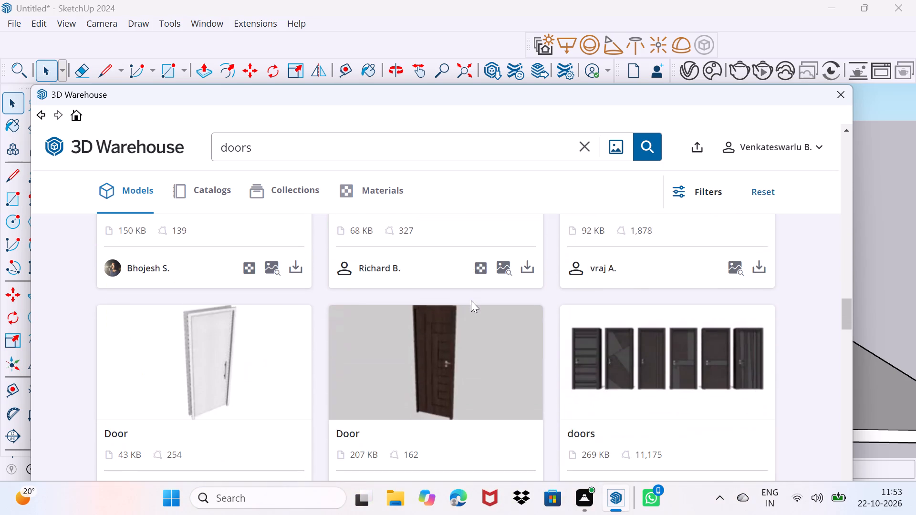
scroll(471, 300, "down", 3)
scroll(471, 300, "up", 5)
scroll(471, 300, "down", 15)
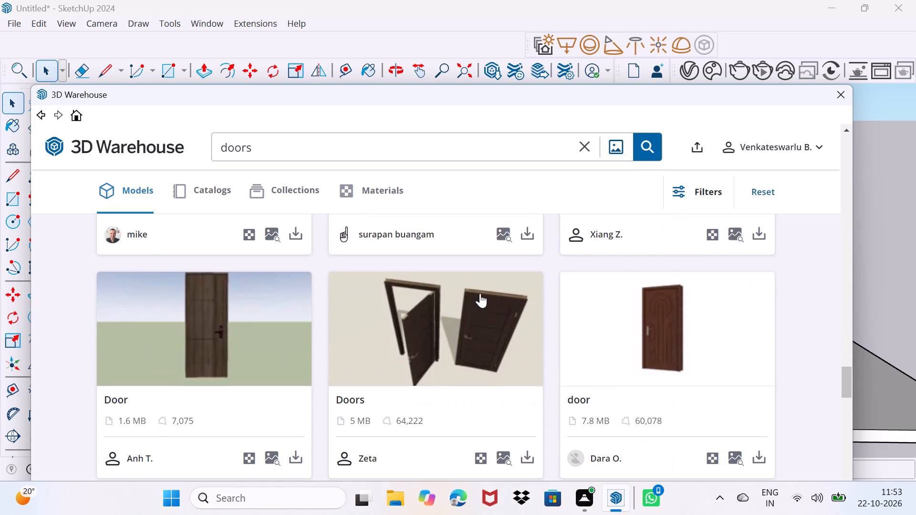
scroll(485, 290, "down", 6)
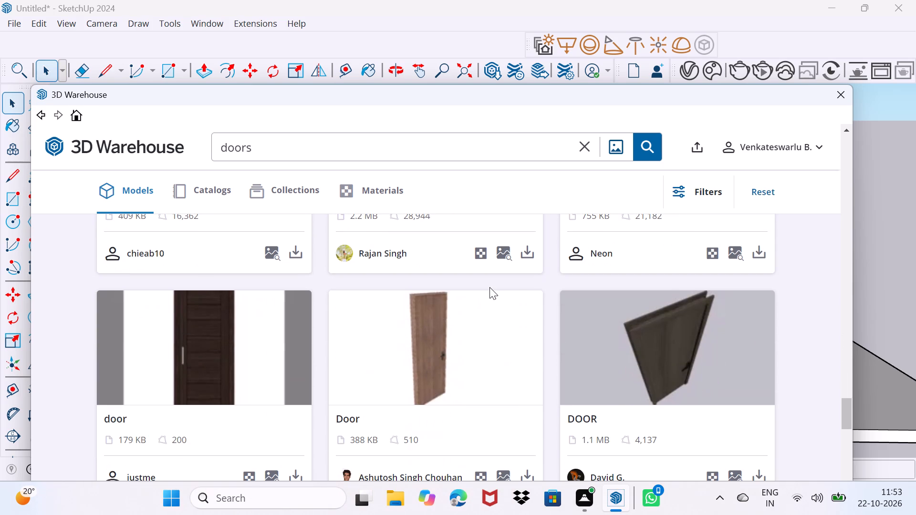
scroll(489, 287, "down", 7)
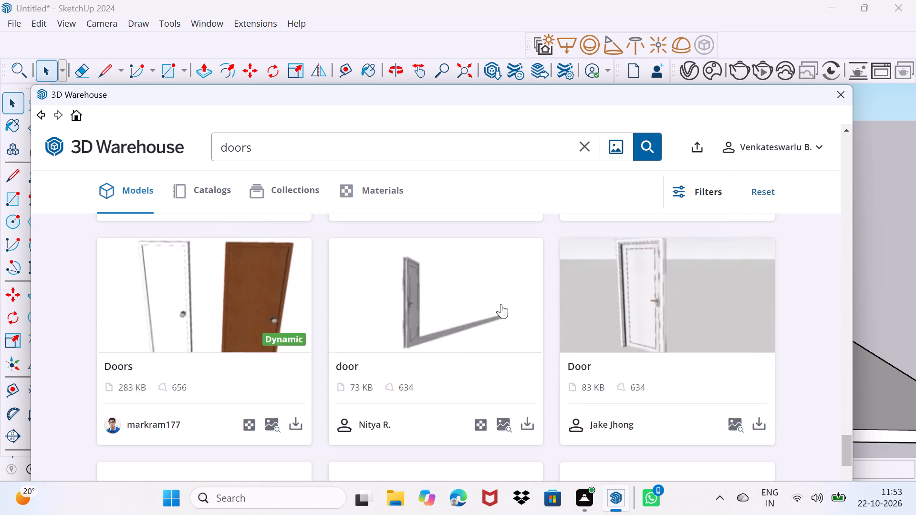
scroll(501, 304, "up", 2)
Load the 75 KB red panelled door into the model and place it at the door opening's bottom corner nearest the projecting block.
left_click(763, 342)
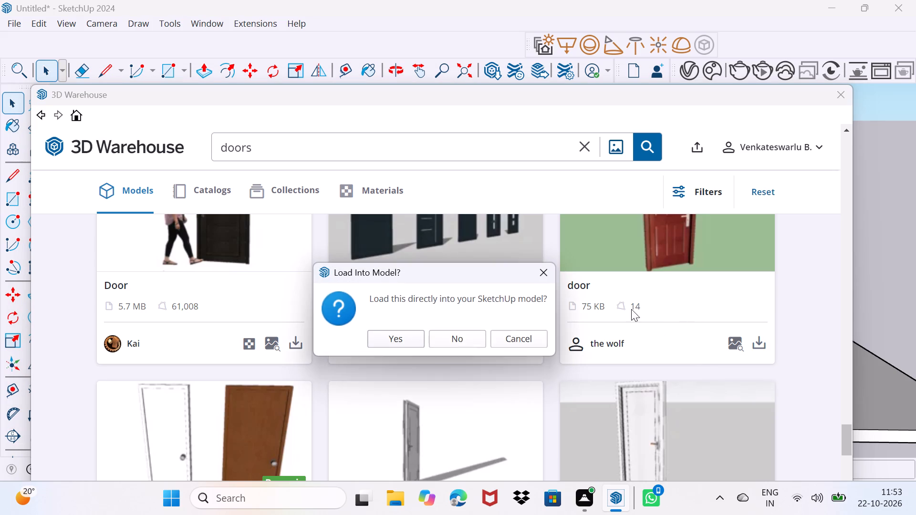
left_click(407, 337)
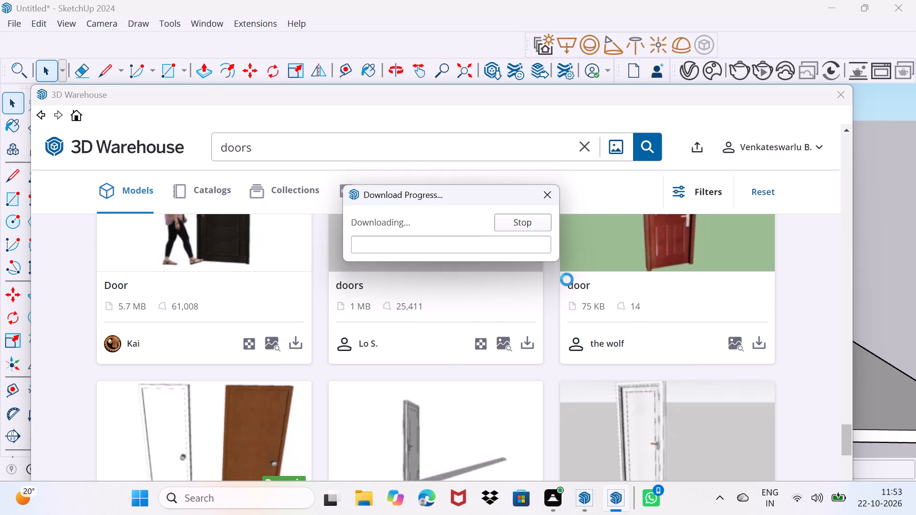
scroll(526, 360, "up", 4)
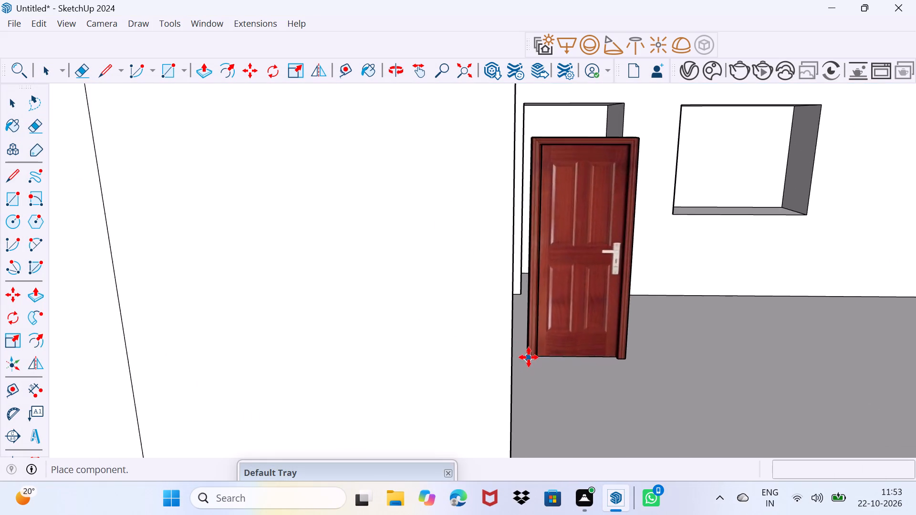
scroll(529, 357, "up", 8)
middle_click_drag(531, 350, 521, 345)
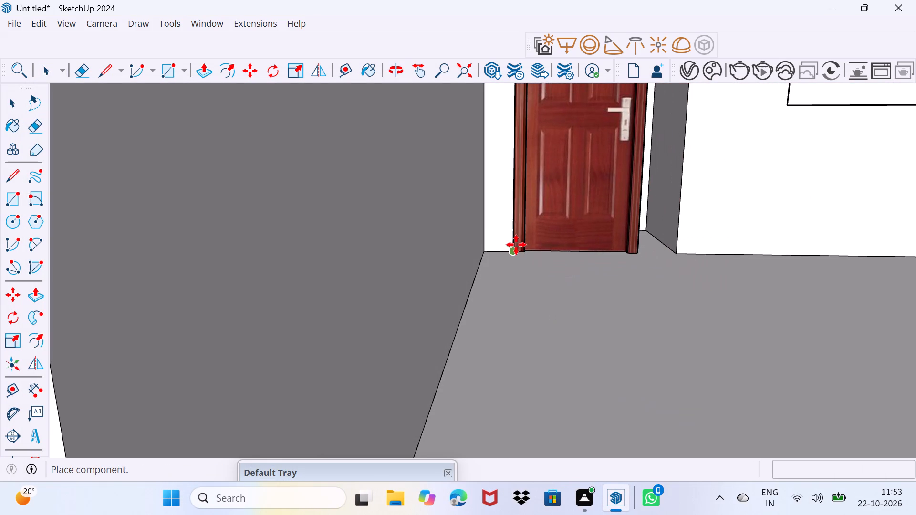
left_click(514, 245)
Scale the door's width along the red axis to reach the far side of the door opening.
scroll(592, 242, "down", 3)
middle_click_drag(630, 227, 575, 257)
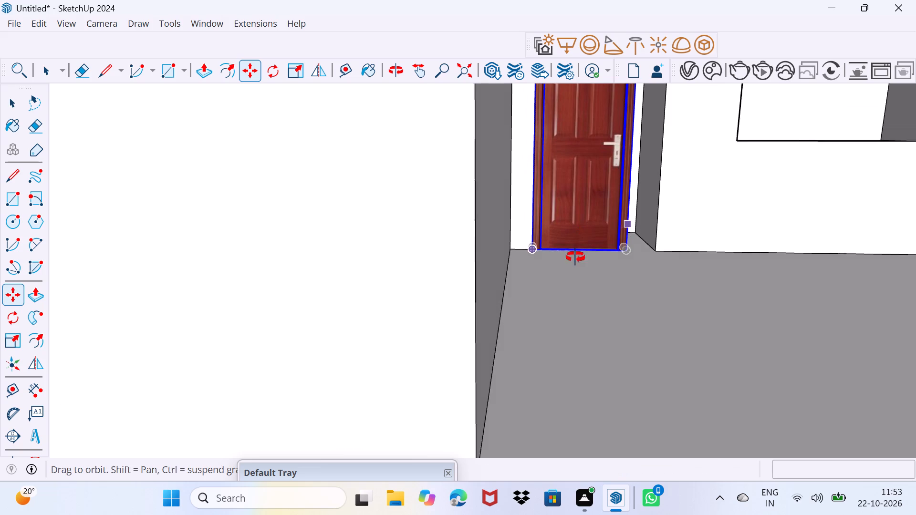
middle_click_drag(575, 257, 437, 255)
key("s")
scroll(566, 142, "up", 3)
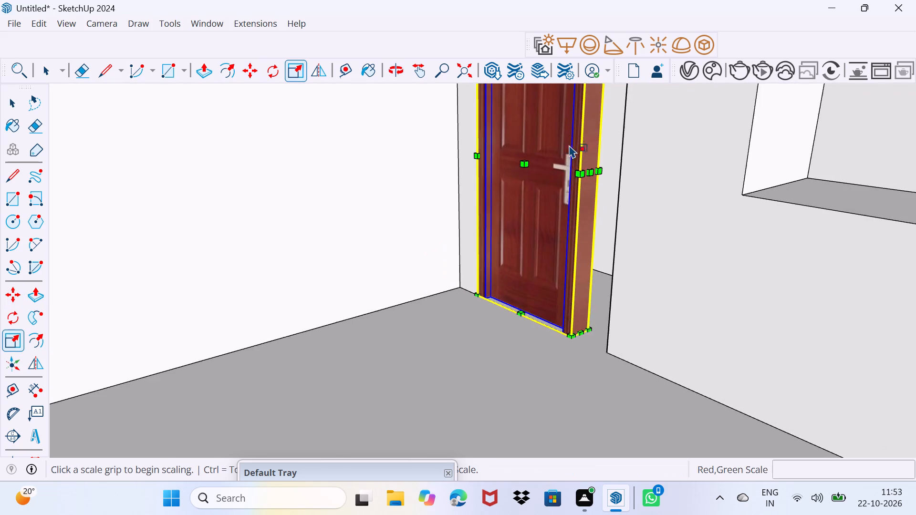
scroll(579, 162, "up", 12)
left_click(614, 189)
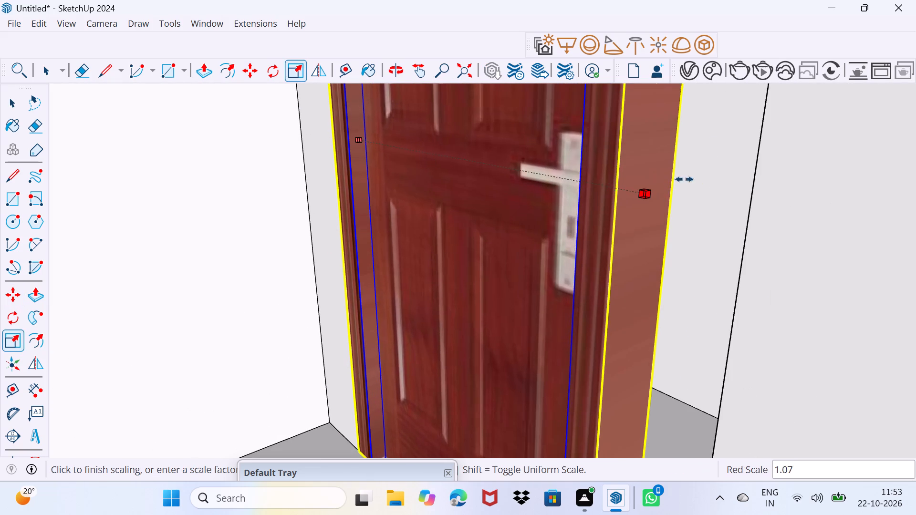
left_click(757, 192)
scroll(757, 193, "down", 10)
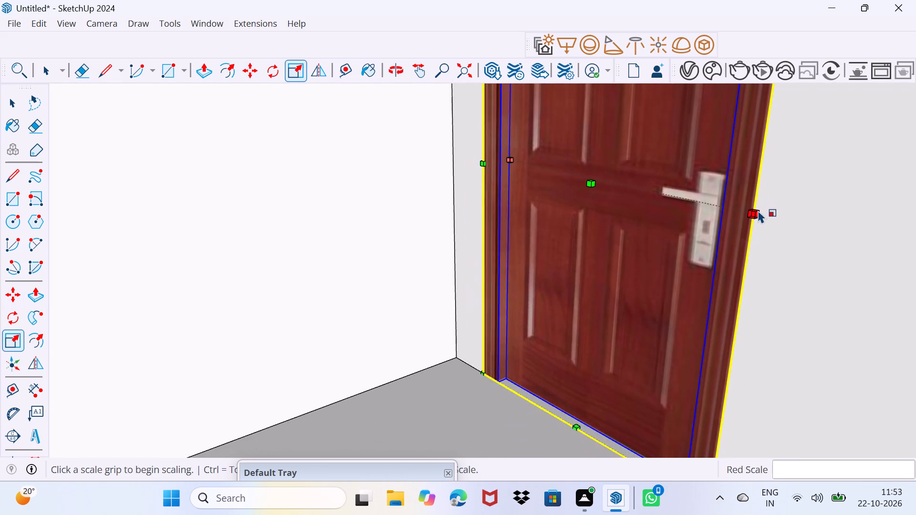
scroll(758, 210, "down", 4)
key("space")
Scale the door's height along the blue axis up to the top of the door opening, then deselect it.
scroll(672, 206, "down", 8)
middle_click_drag(672, 168, 555, 320)
scroll(649, 200, "down", 1)
scroll(592, 249, "up", 9)
key("s")
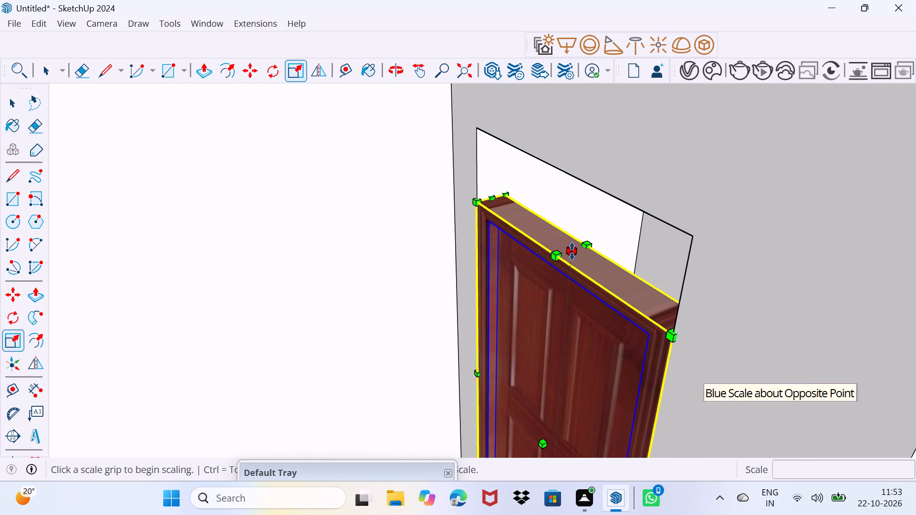
left_click_drag(572, 251, 574, 243)
left_click_drag(569, 244, 592, 194)
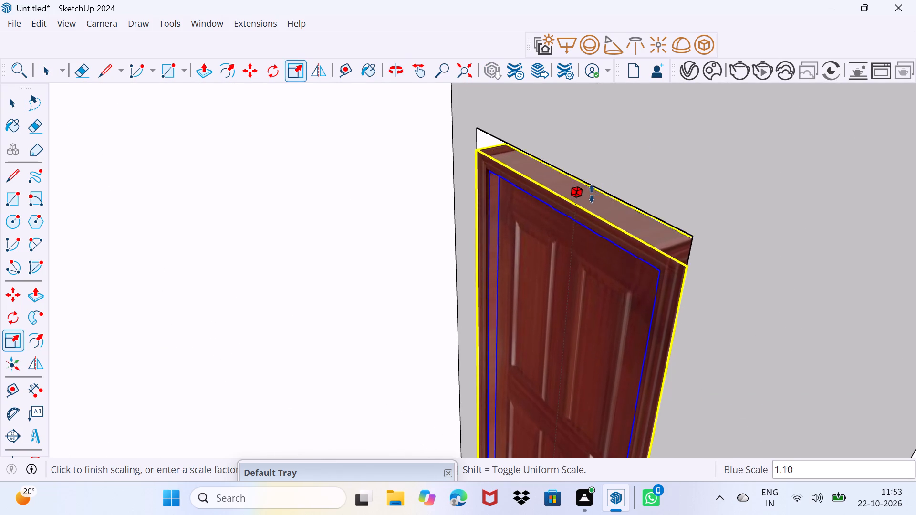
left_click_drag(592, 194, 596, 185)
key("space")
left_click_drag(596, 205, 647, 152)
Search 3D Warehouse for "window" in place of the previous "doors" query.
scroll(615, 162, "down", 1)
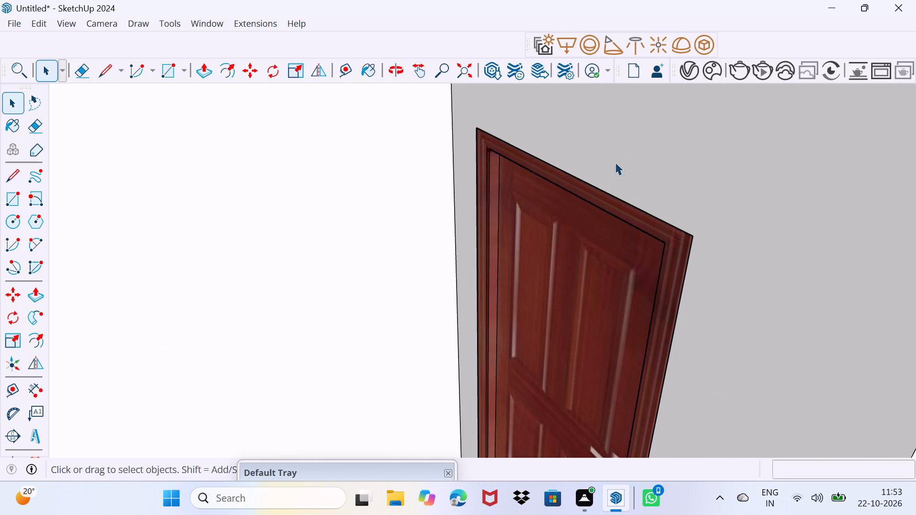
scroll(615, 162, "down", 12)
middle_click_drag(565, 314, 750, 236)
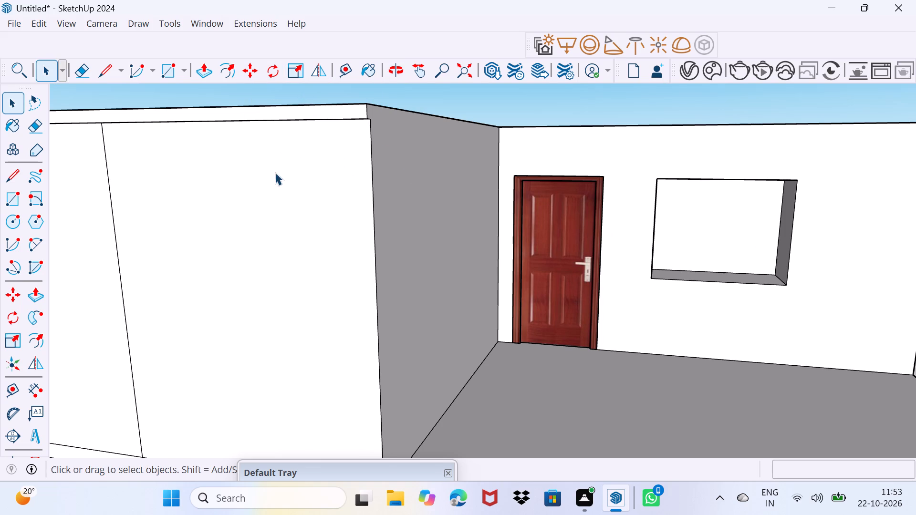
left_click(211, 26)
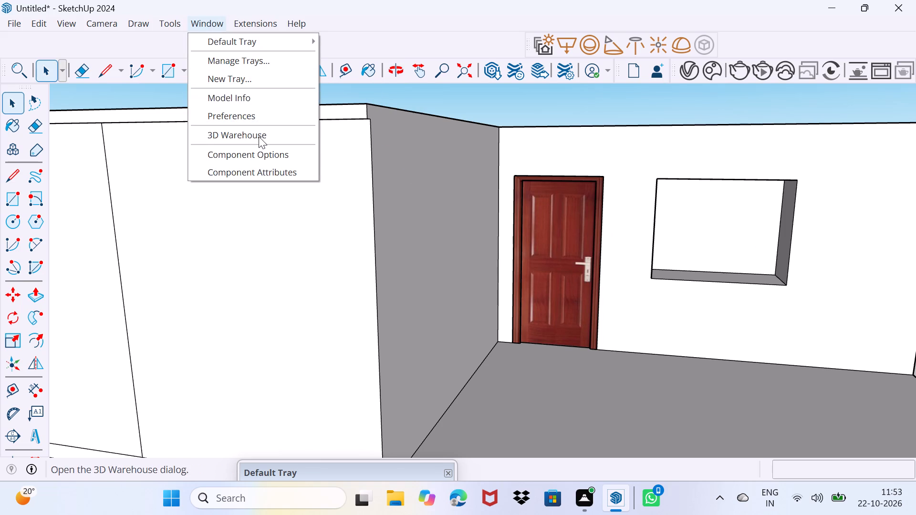
left_click(259, 137)
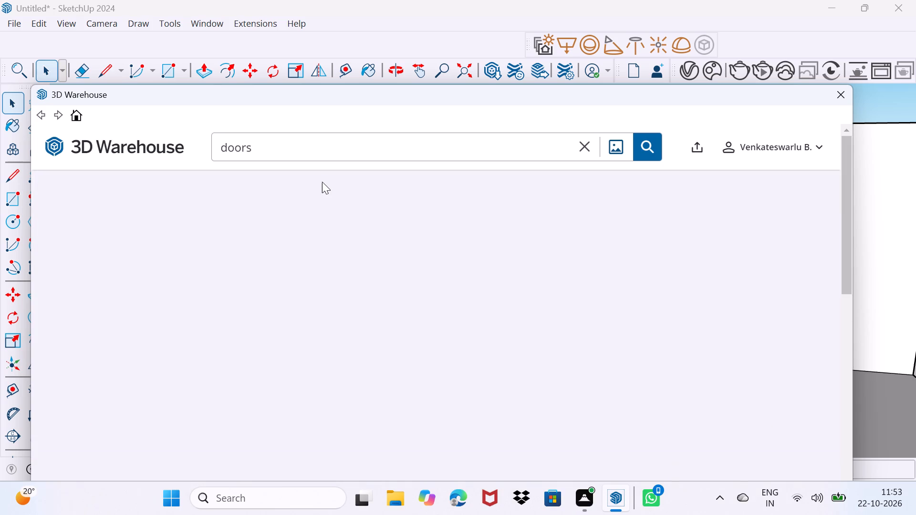
left_click(340, 146)
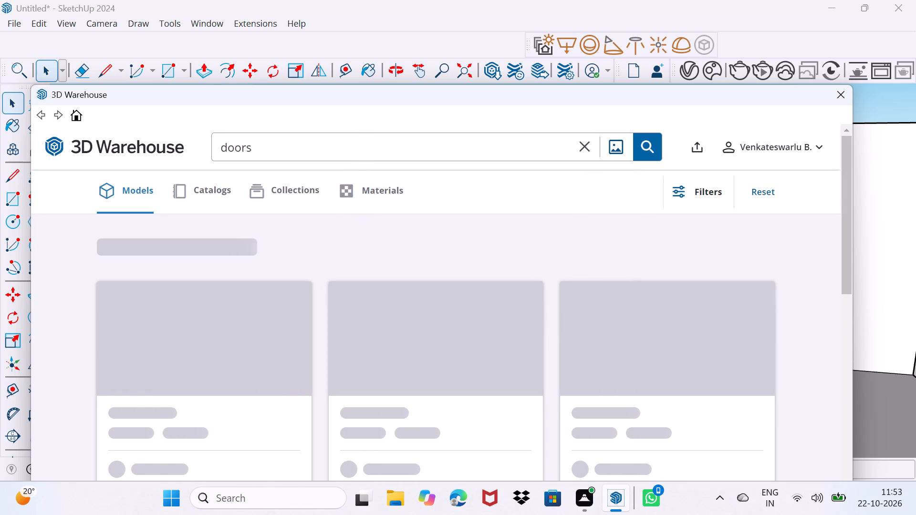
key("BackSpace")
key("BackSpace")
key("BackSpace")
key("BackSpace")
key("BackSpace")
key("BackSpace")
key("BackSpace")
key("BackSpace")
key("BackSpace")
key("BackSpace")
key("BackSpace")
key("BackSpace")
key("BackSpace")
key("BackSpace")
key("BackSpace")
key("BackSpace")
key("BackSpace")
key("BackSpace")
key("BackSpace")
key("BackSpace")
key("BackSpace")
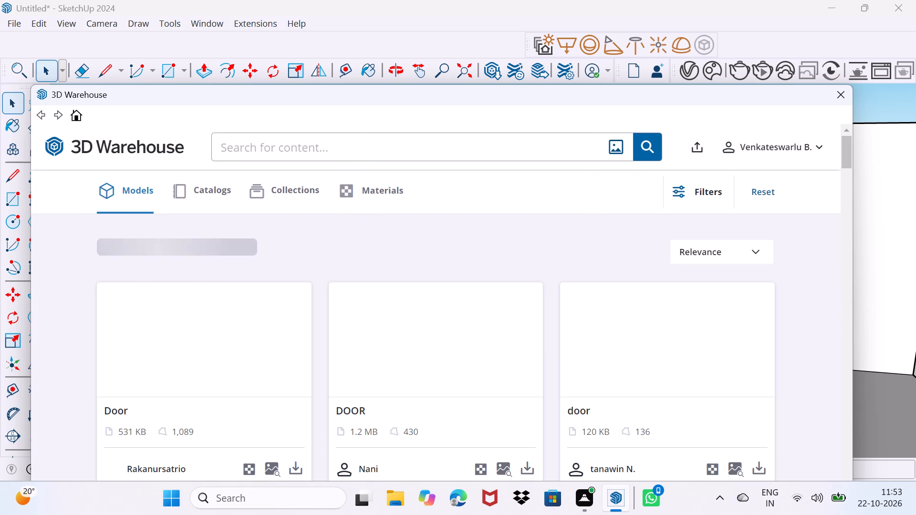
key("w")
key("i")
key("n")
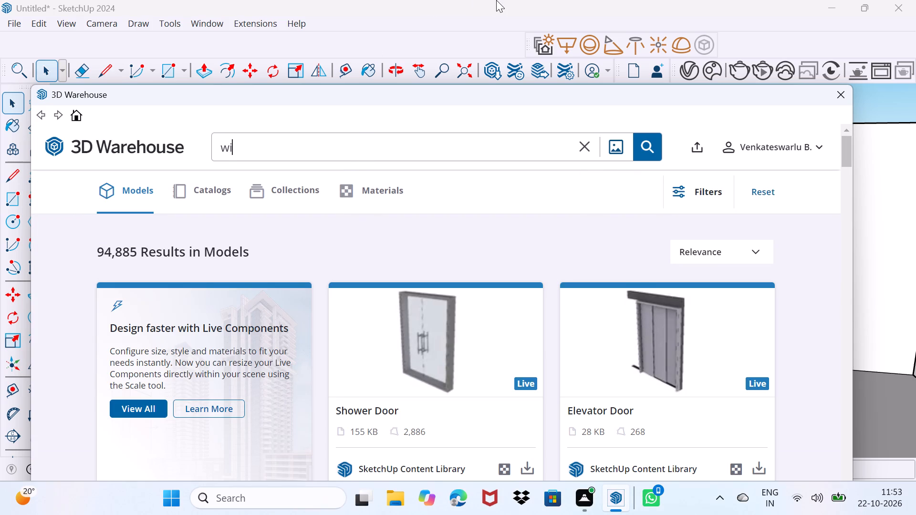
key("d")
key("o")
key("e")
key("BackSpace")
key("w")
key("Return")
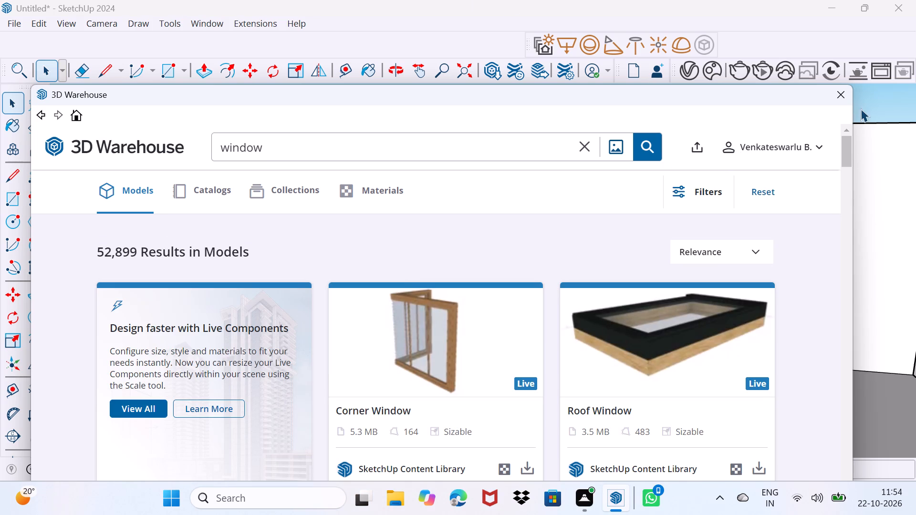
Load the 209 KB dark-framed two-pane window into the model and place it at the window opening's bottom corner nearest the door.
scroll(558, 336, "down", 4)
scroll(523, 362, "down", 3)
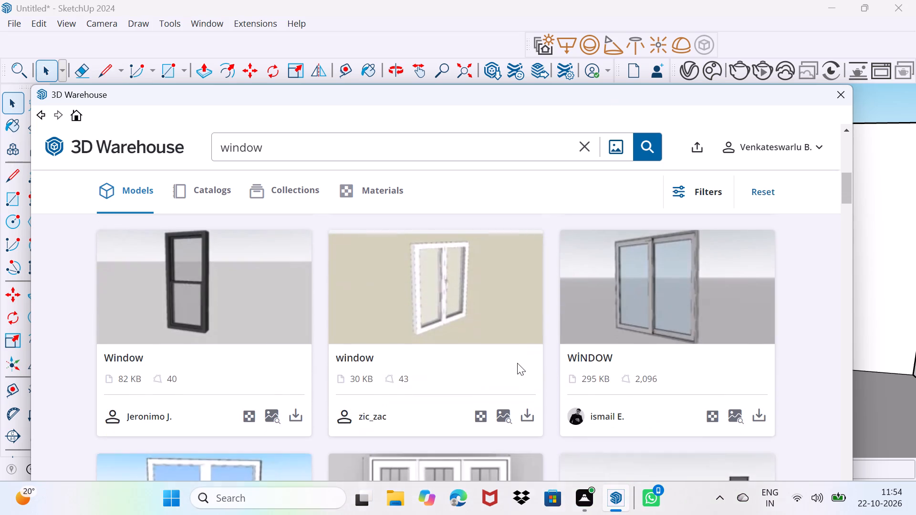
scroll(517, 362, "down", 7)
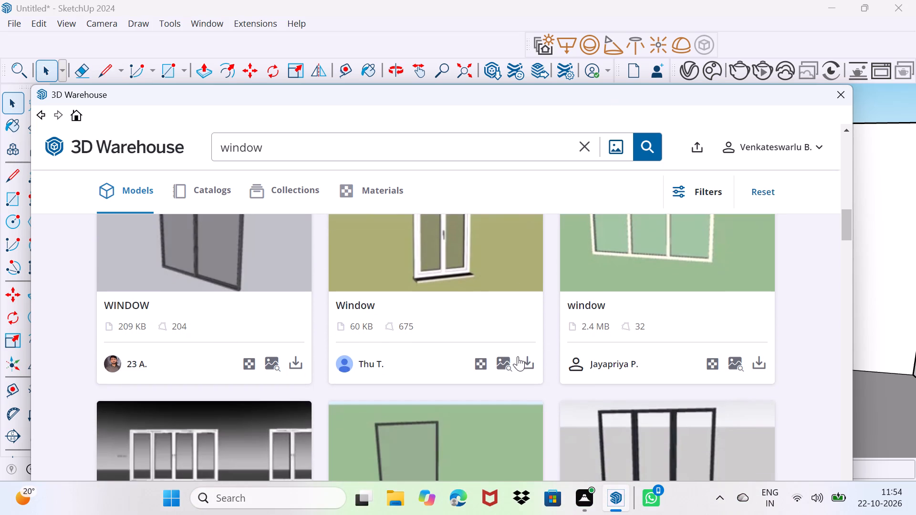
left_click(292, 359)
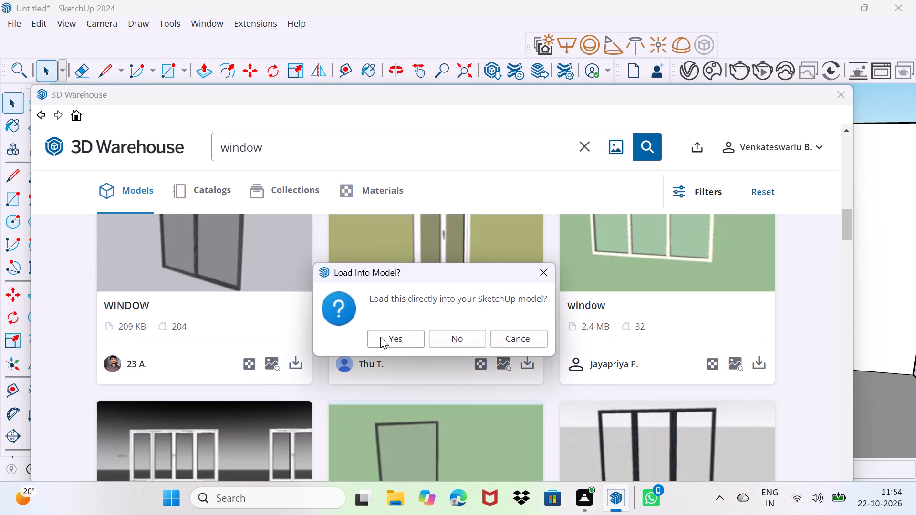
left_click(389, 337)
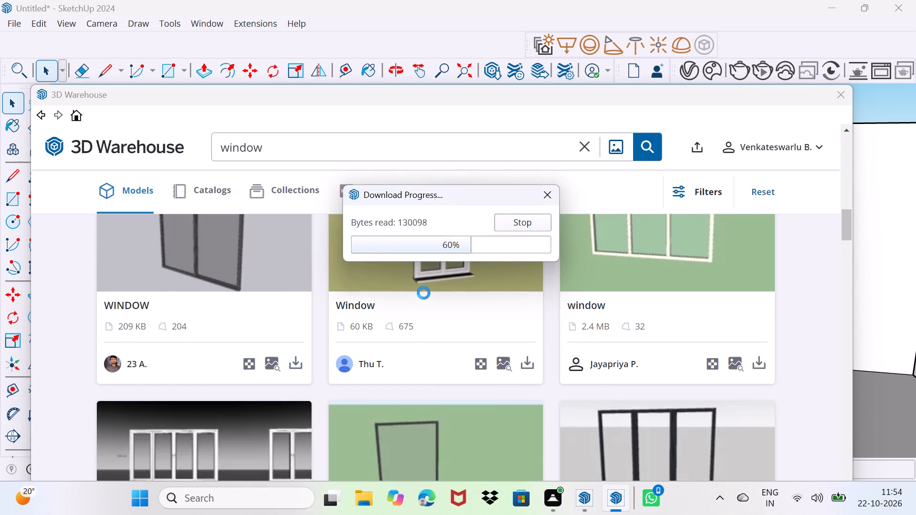
scroll(655, 287, "up", 8)
left_click(647, 273)
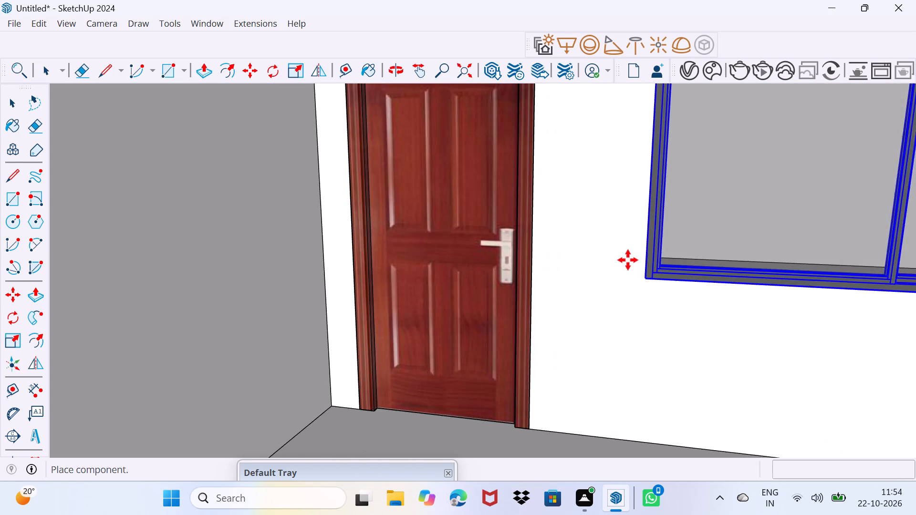
Scale the window down uniformly from its top corner nearest the door so it is smaller than the opening.
scroll(627, 259, "down", 12)
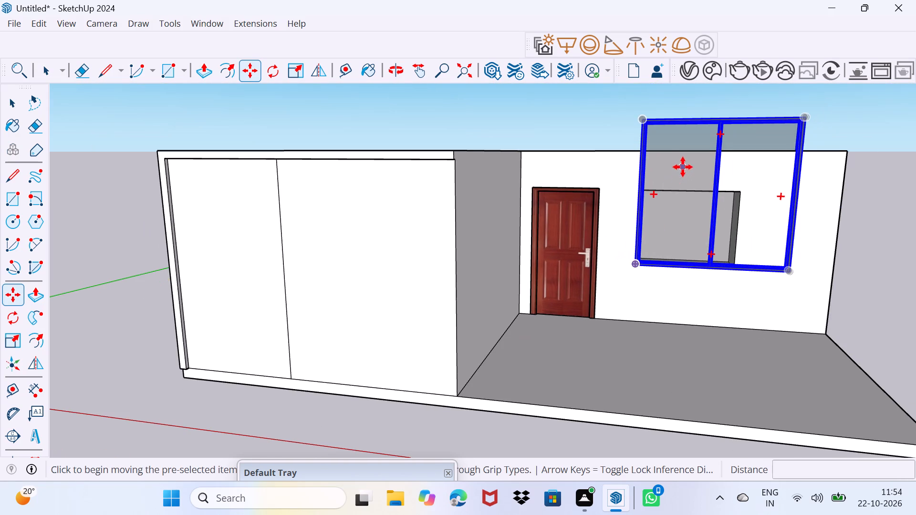
key("s")
left_click_drag(641, 117, 703, 189)
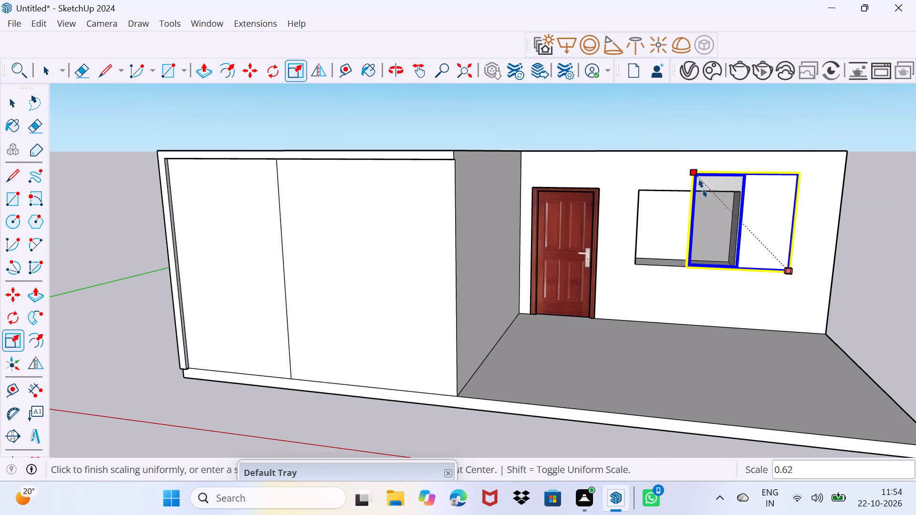
left_click_drag(703, 189, 729, 224)
Move the window 5' 5 7/16" by its bottom corner to the opening's bottom corner nearest the door.
scroll(735, 258, "up", 7)
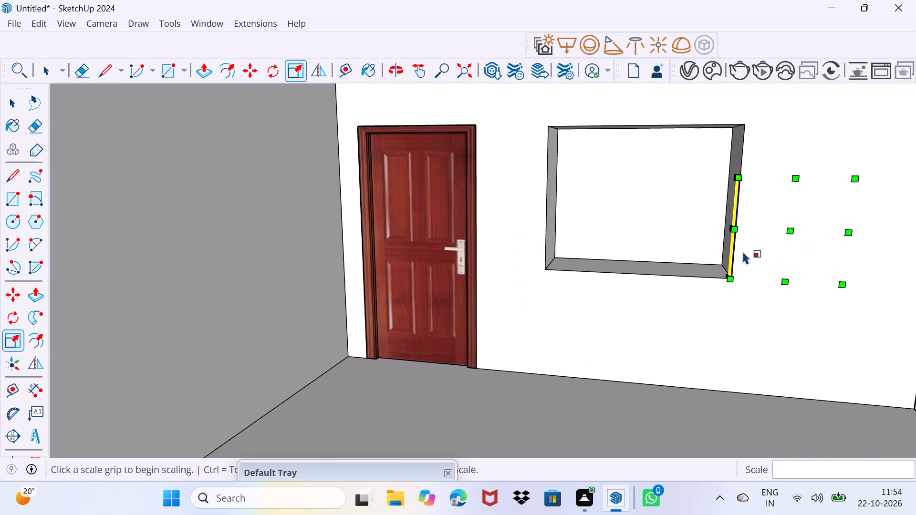
key("m")
left_click(732, 278)
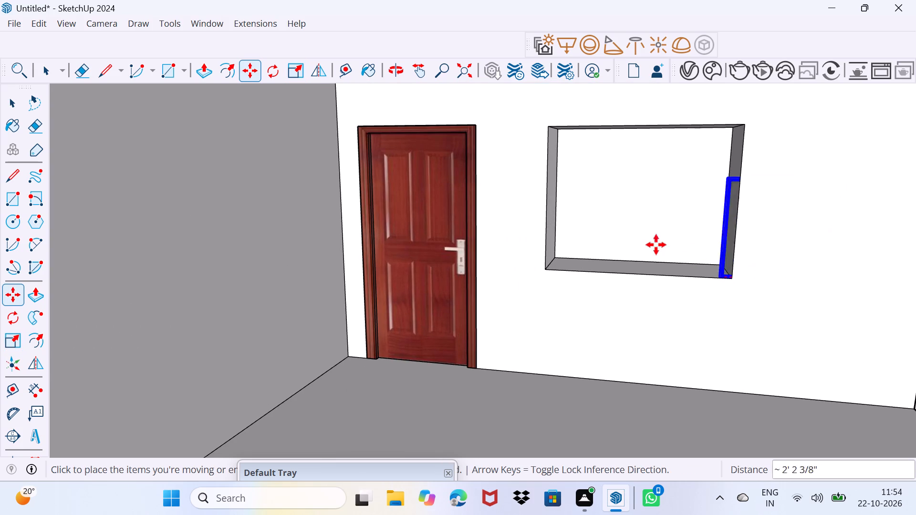
left_click(546, 268)
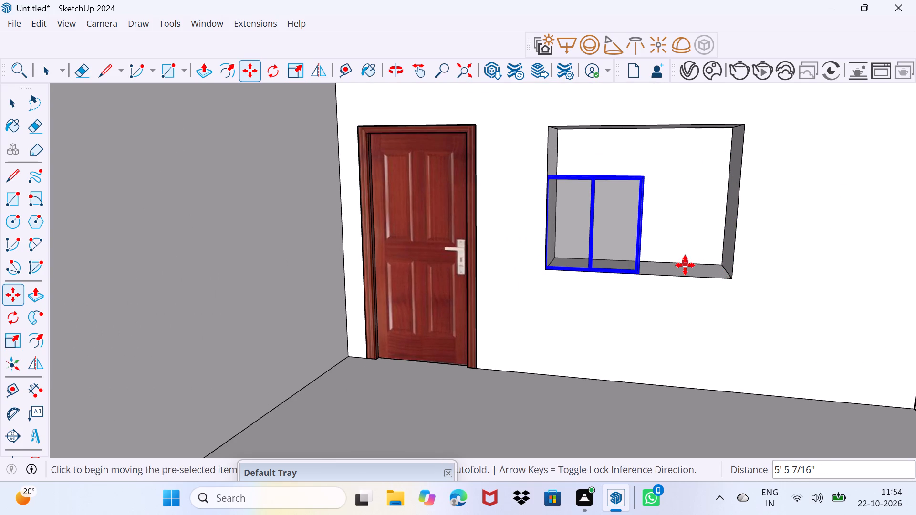
Scale the window's width along the red axis by about 1.90 to reach the far side of the opening.
middle_click_drag(681, 267, 455, 250)
scroll(574, 265, "up", 4)
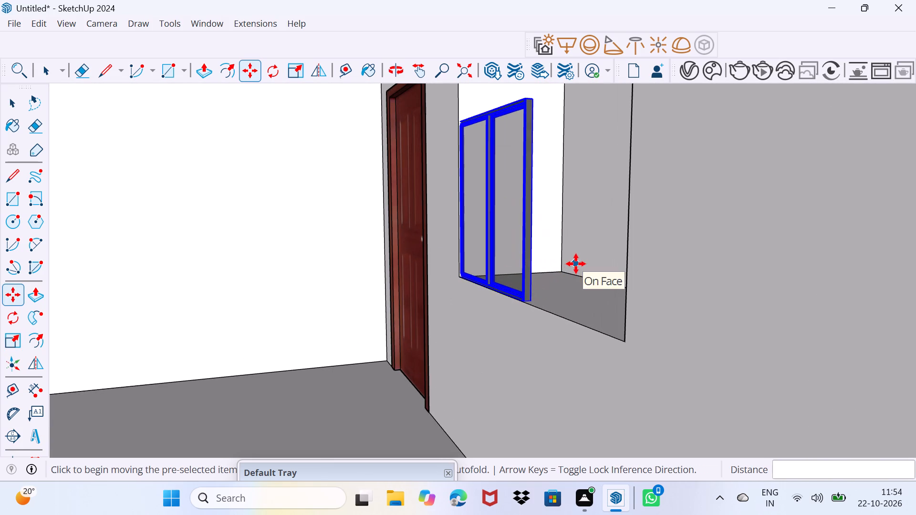
key("s")
scroll(550, 239, "up", 5)
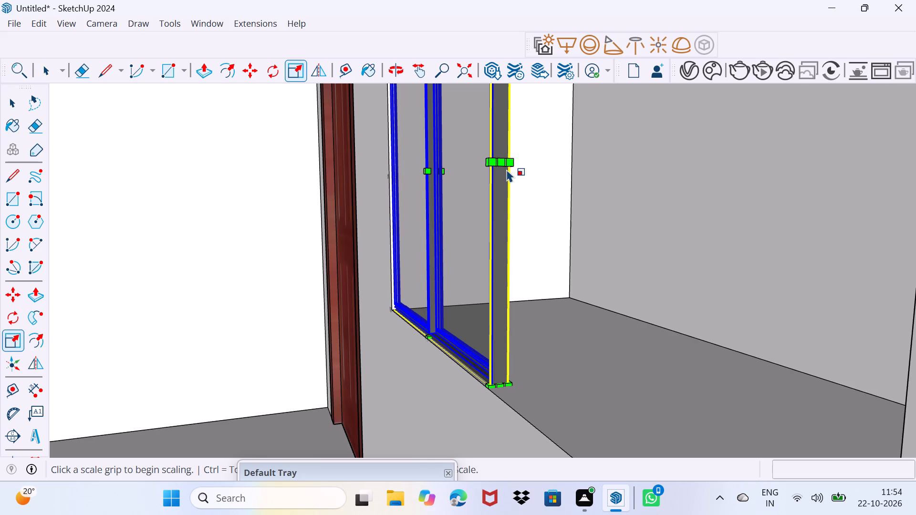
left_click(506, 165)
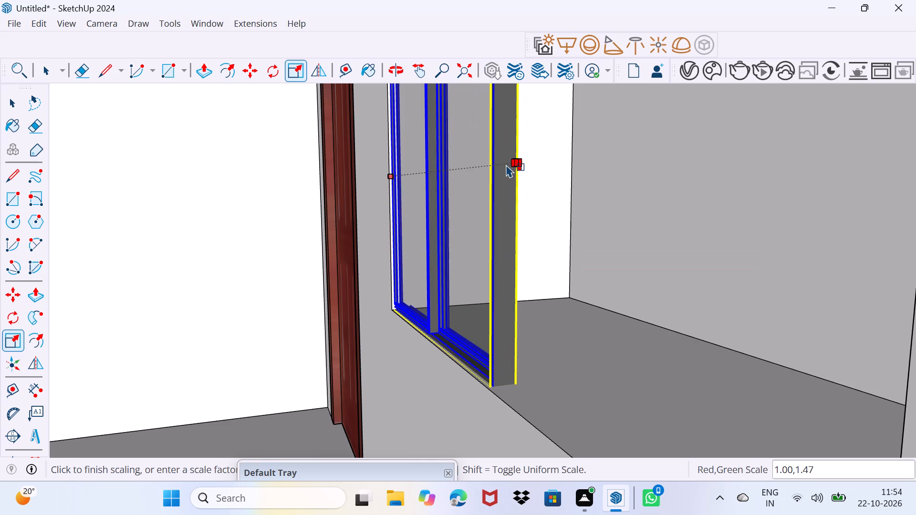
key("ctrl+z")
scroll(498, 169, "up", 4)
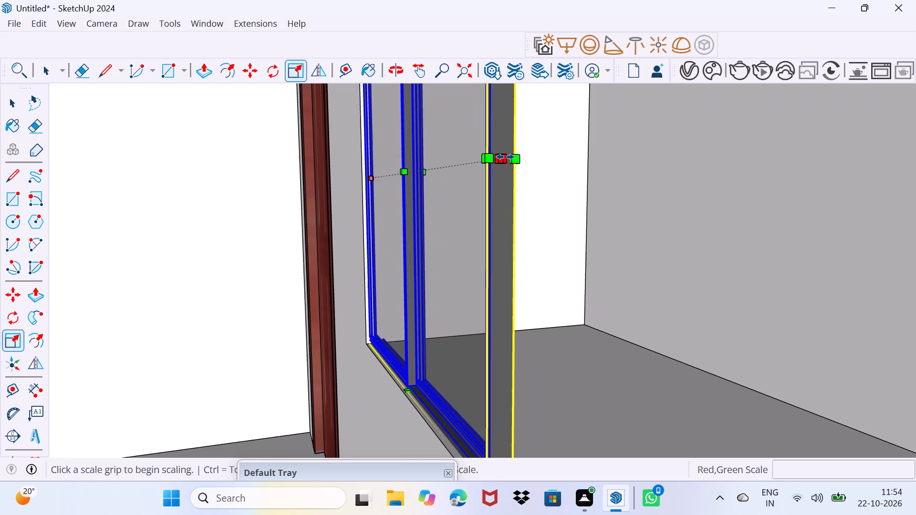
left_click(505, 157)
scroll(610, 185, "down", 12)
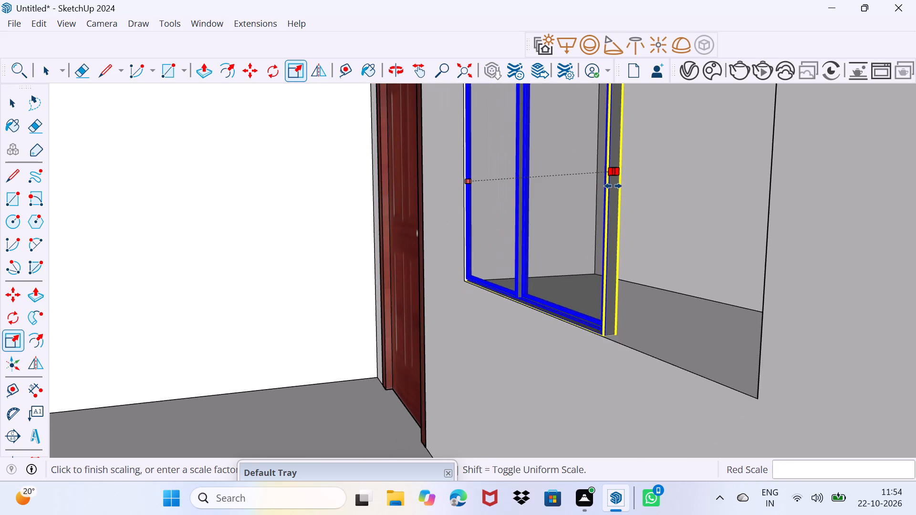
left_click(767, 271)
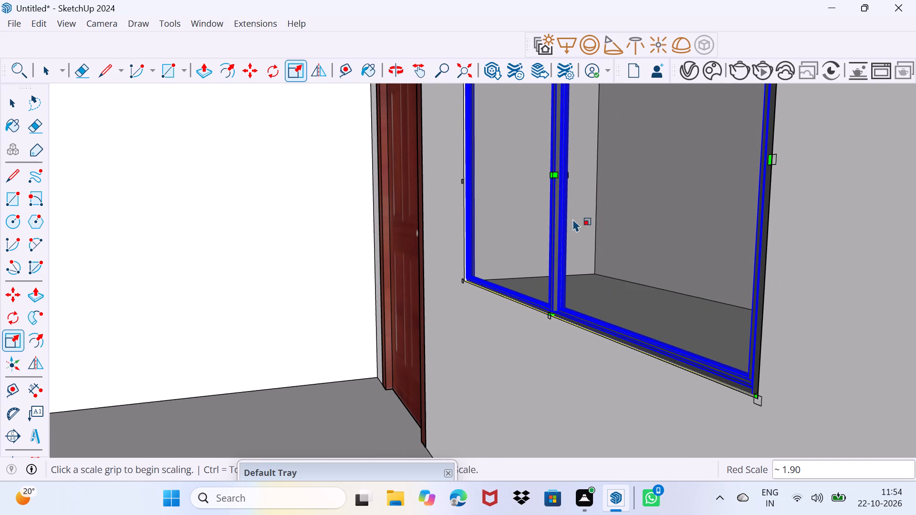
Scale the window's height along the blue axis by about 1.50 up to the top of the opening, and deselect it.
middle_click_drag(520, 206, 509, 327)
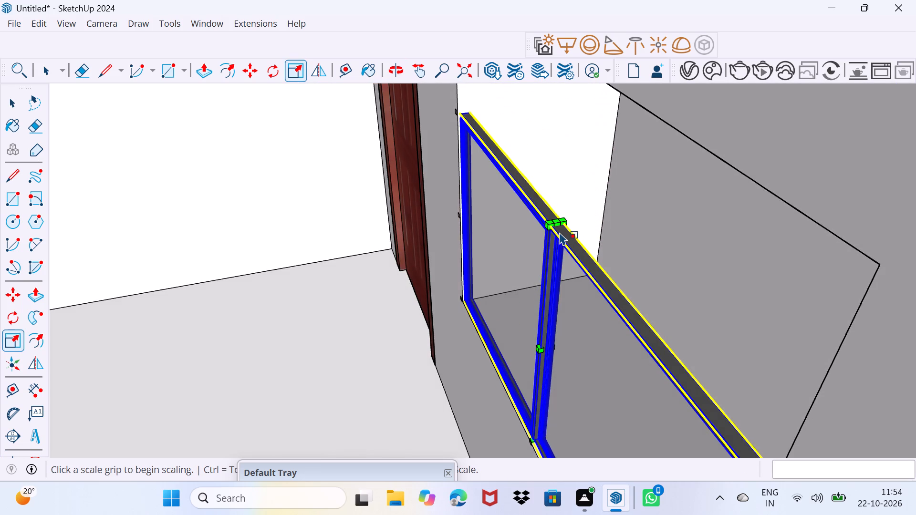
left_click(559, 225)
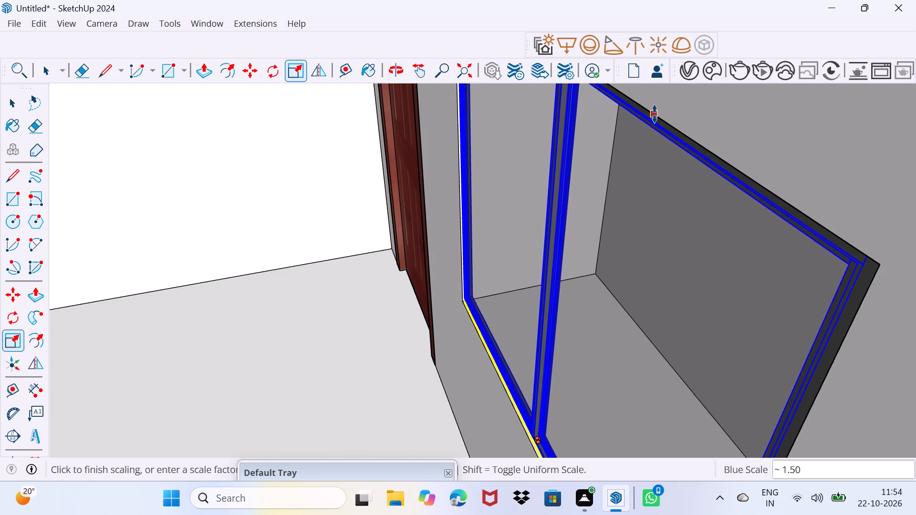
left_click(655, 113)
key("space")
left_click_drag(649, 129, 689, 114)
Examine the house exterior with the fitted door and window, and check the L-shaped flat roof face.
scroll(656, 150, "down", 5)
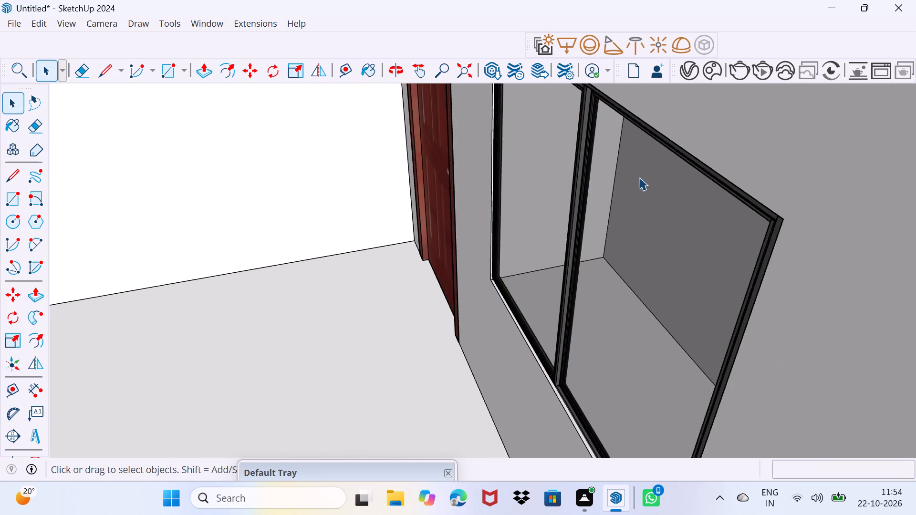
scroll(639, 177, "down", 7)
scroll(560, 301, "down", 1)
middle_click_drag(571, 297, 696, 239)
scroll(693, 237, "down", 10)
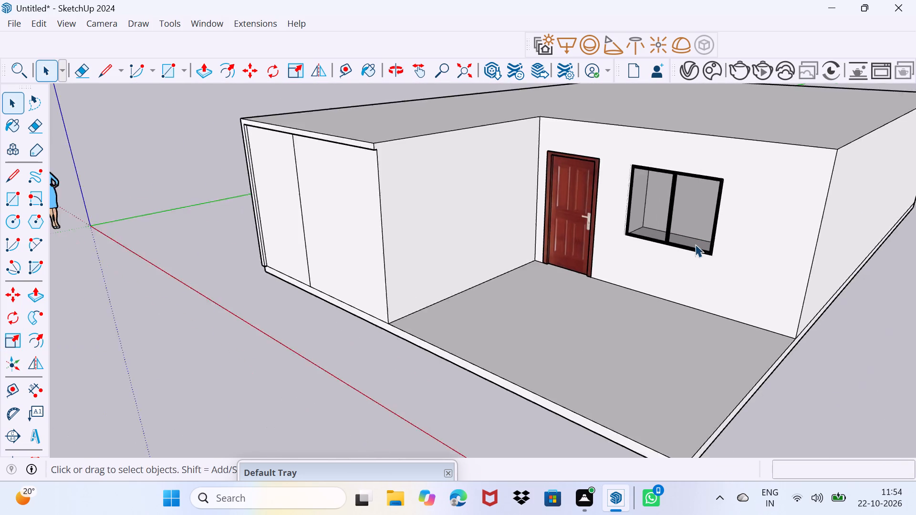
scroll(695, 244, "down", 2)
middle_click_drag(575, 275, 757, 256)
scroll(507, 165, "up", 7)
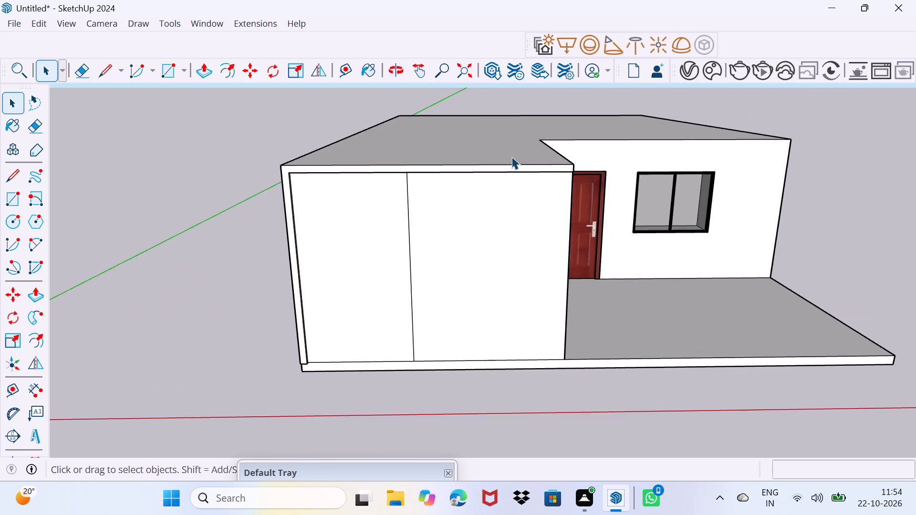
scroll(511, 156, "up", 2)
middle_click_drag(511, 155, 548, 264)
left_click(433, 238)
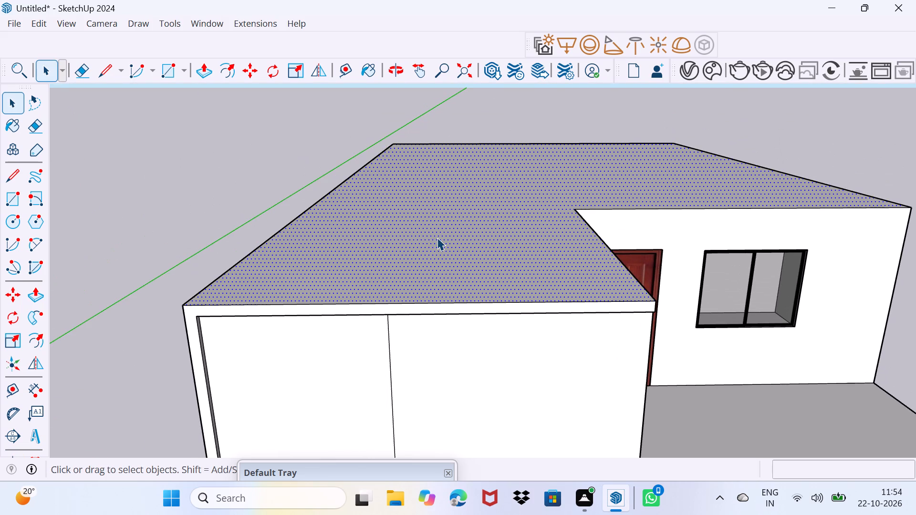
key("space")
left_click_drag(427, 254, 459, 116)
middle_click_drag(614, 214, 584, 229)
left_click(503, 257)
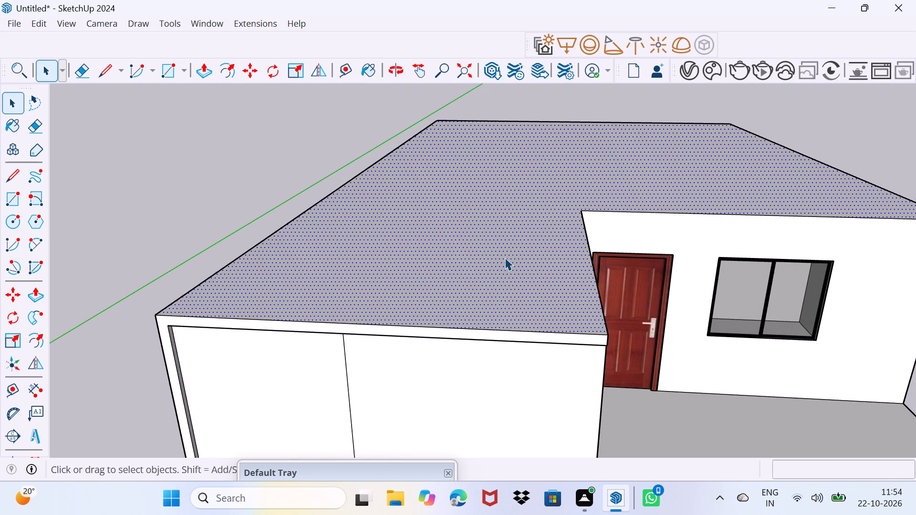
left_click_drag(469, 288, 493, 268)
Draw a line about 13' 5 11/16" long across the roof of the projecting wing, just inside its front edge.
scroll(484, 332, "up", 3)
middle_click_drag(491, 339, 336, 366)
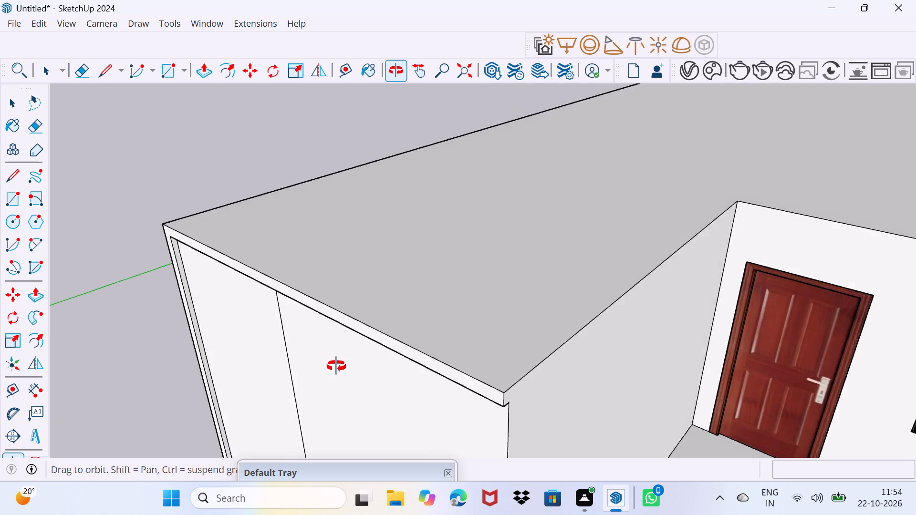
middle_click_drag(336, 366, 219, 380)
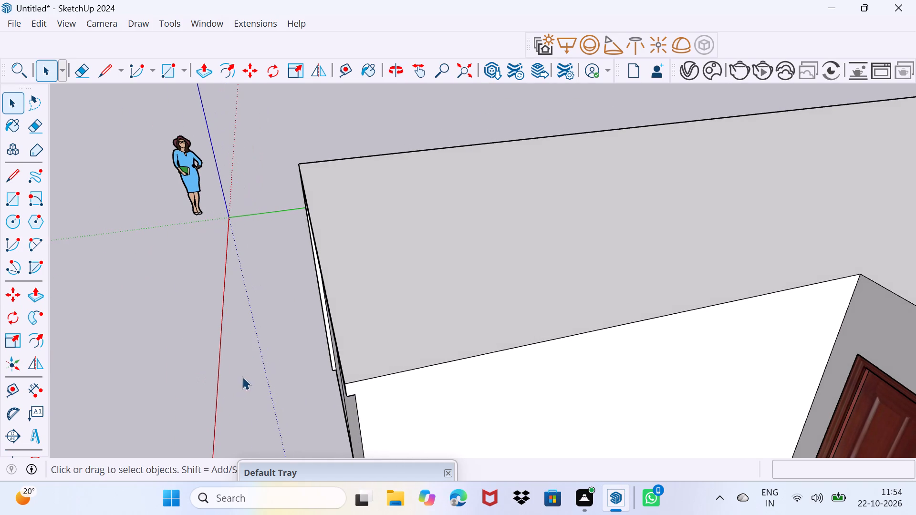
key("l")
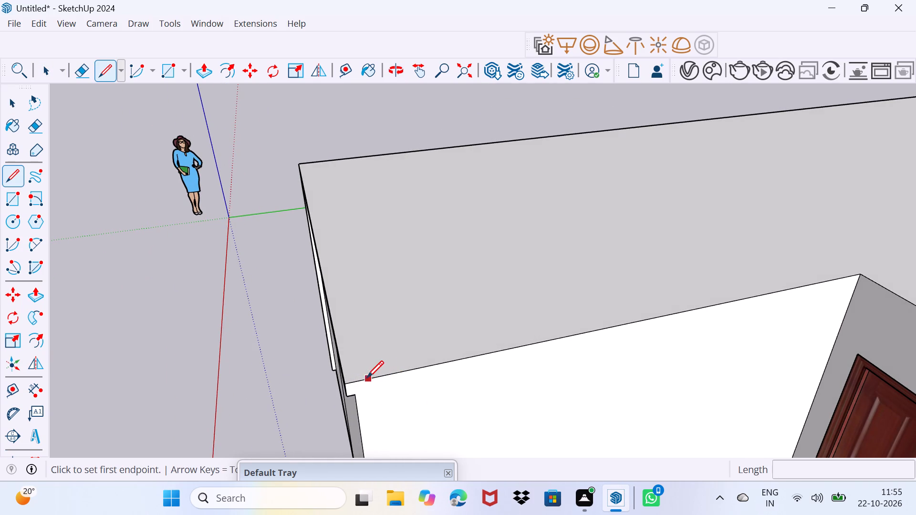
left_click(356, 379)
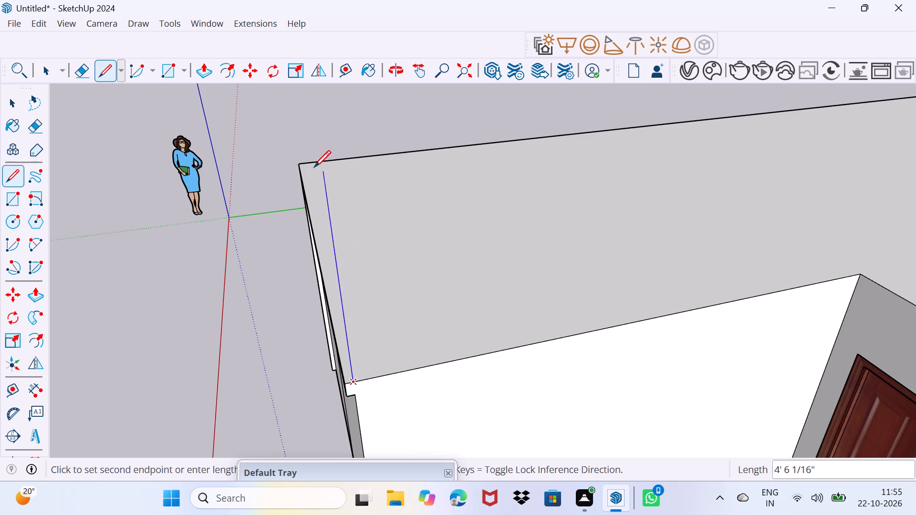
left_click(310, 159)
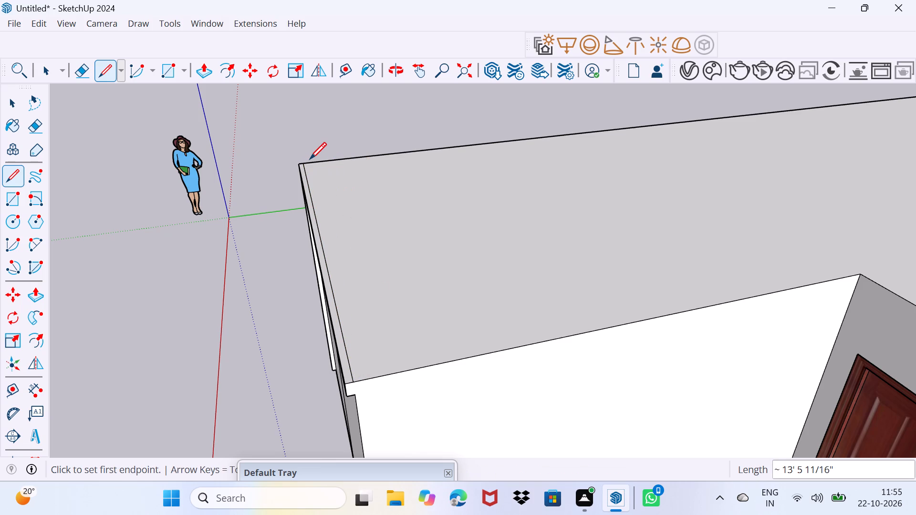
scroll(309, 365, "up", 7)
middle_click_drag(441, 352, 342, 341)
scroll(342, 341, "down", 2)
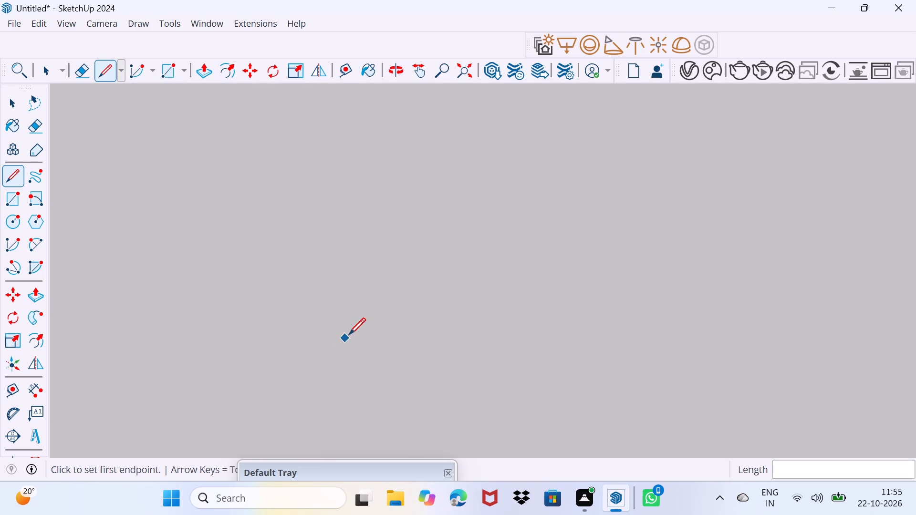
scroll(349, 334, "down", 16)
scroll(276, 338, "down", 4)
key("space")
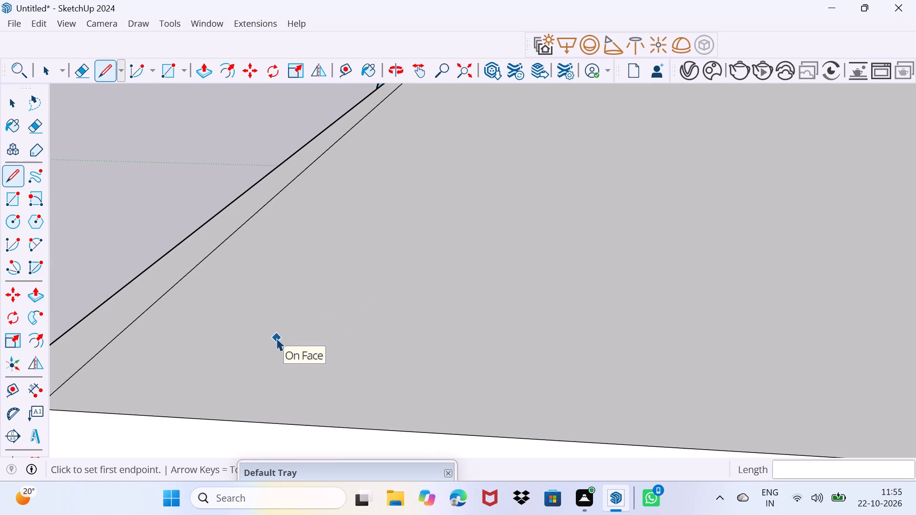
Move the new roof line about 2 1/8" away from the wing's front edge and deselect it.
middle_click_drag(206, 334, 479, 268)
left_click(369, 347)
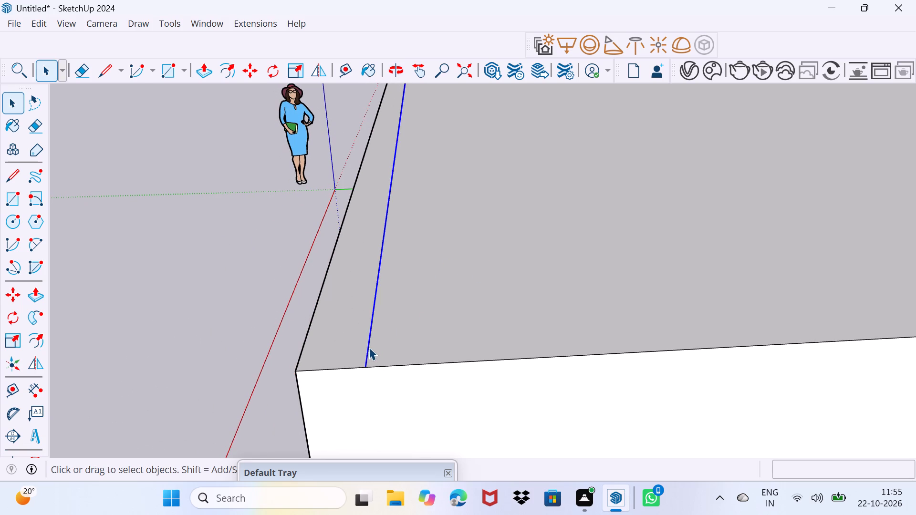
key("m")
left_click(362, 367)
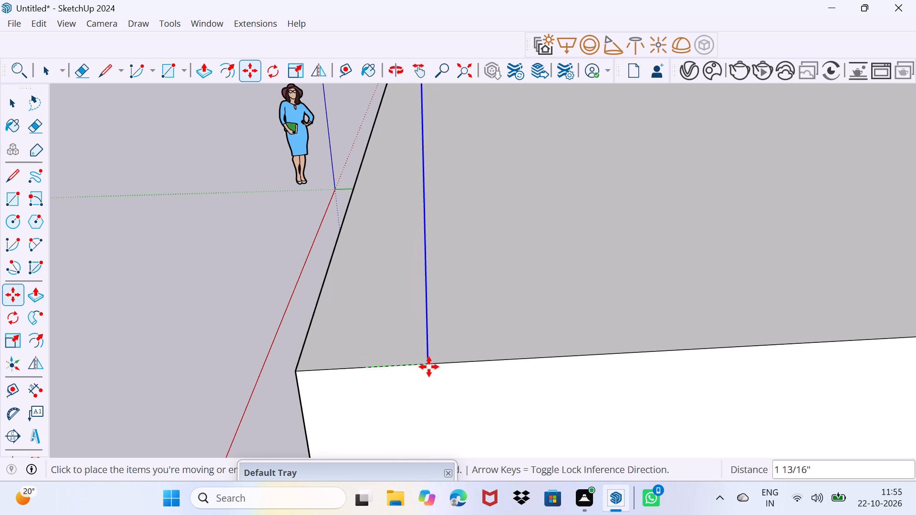
left_click(438, 366)
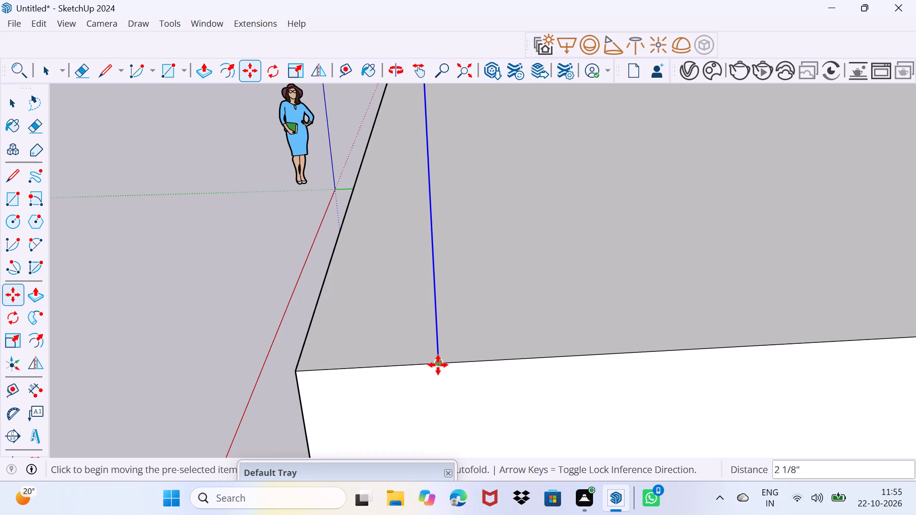
key("space")
left_click_drag(393, 351, 433, 328)
Push/Pull the narrow roof strip along the projecting wing's front edge up 4' to form a parapet.
scroll(385, 316, "down", 5)
middle_click_drag(376, 329, 541, 306)
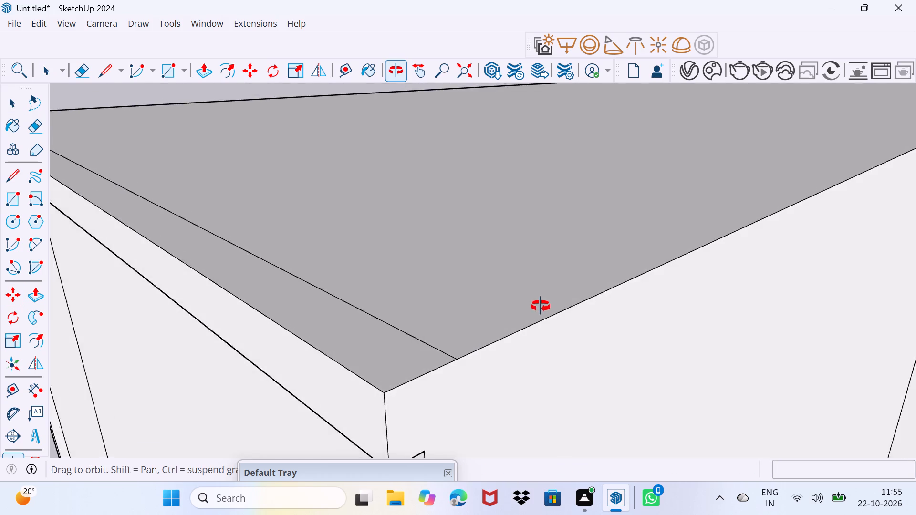
middle_click_drag(541, 306, 537, 312)
scroll(538, 312, "down", 7)
left_click(420, 327)
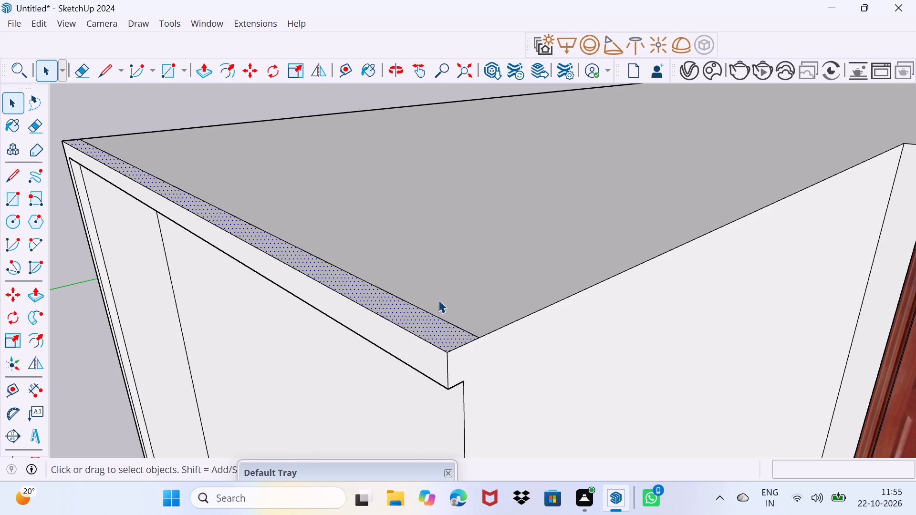
key("p")
left_click(413, 316)
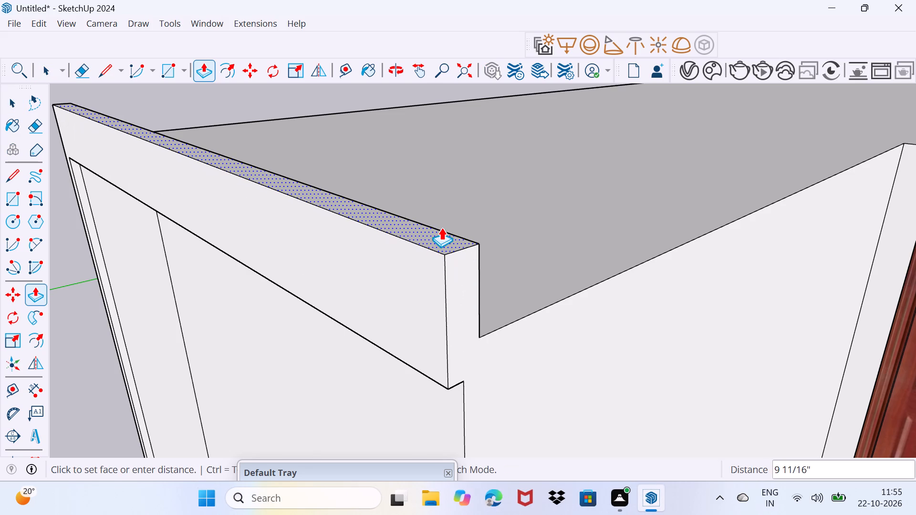
type("4'")
key("Return")
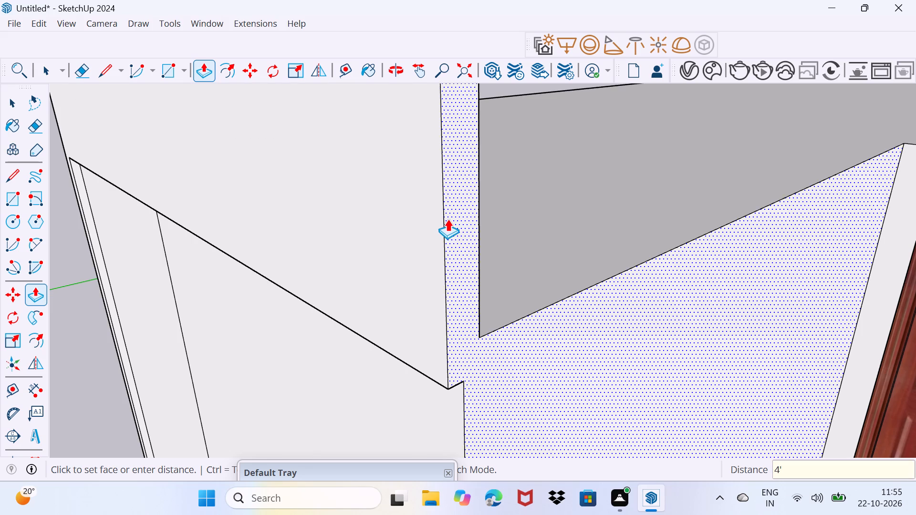
scroll(448, 219, "down", 16)
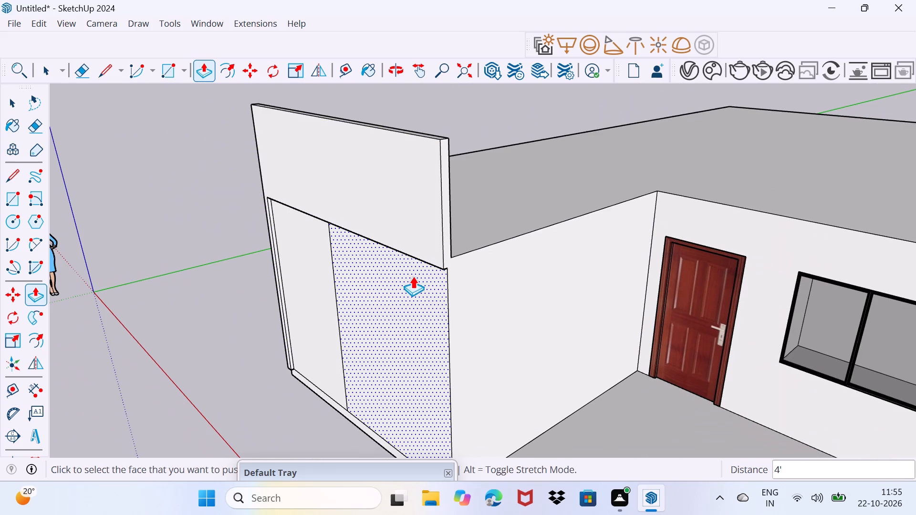
key("space")
Push/Pull the underside of the parapet's front overhang up about 4', leaving a thin band at its top, and deselect it.
middle_click_drag(391, 299, 403, 391)
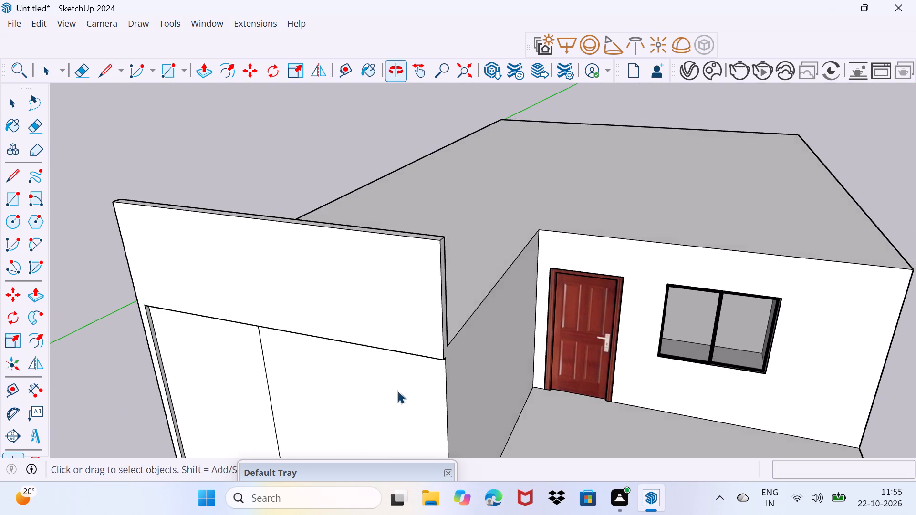
middle_click_drag(398, 391, 486, 249)
scroll(478, 228, "up", 5)
scroll(528, 197, "up", 3)
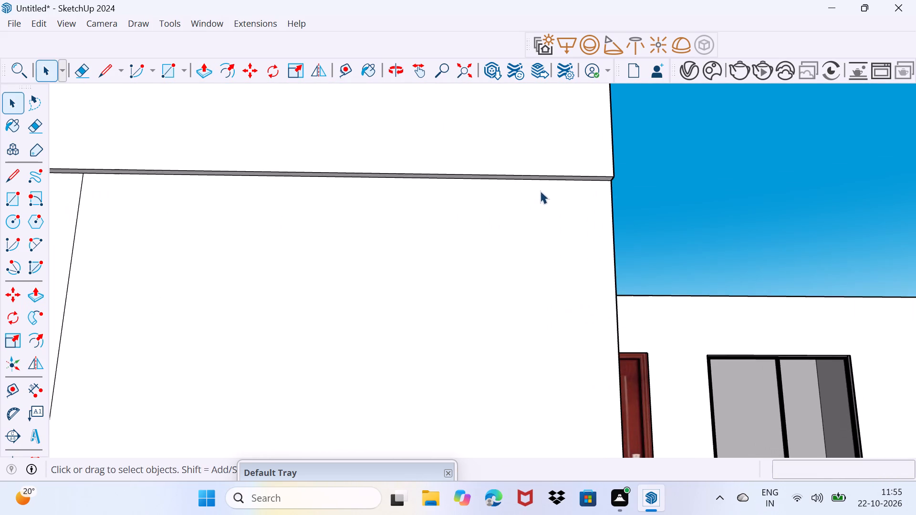
middle_click_drag(542, 189, 281, 195)
scroll(541, 189, "up", 1)
scroll(483, 184, "up", 5)
scroll(536, 157, "up", 2)
middle_click_drag(543, 147, 414, 419, "shift")
scroll(416, 393, "up", 4)
middle_click_drag(422, 382, 425, 349)
left_click(413, 366)
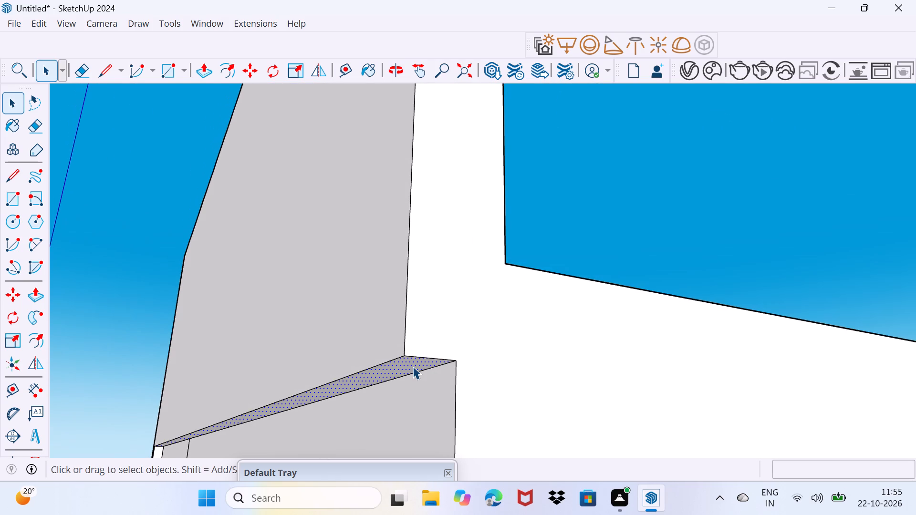
key("p")
left_click(413, 366)
middle_click_drag(448, 165, 456, 195)
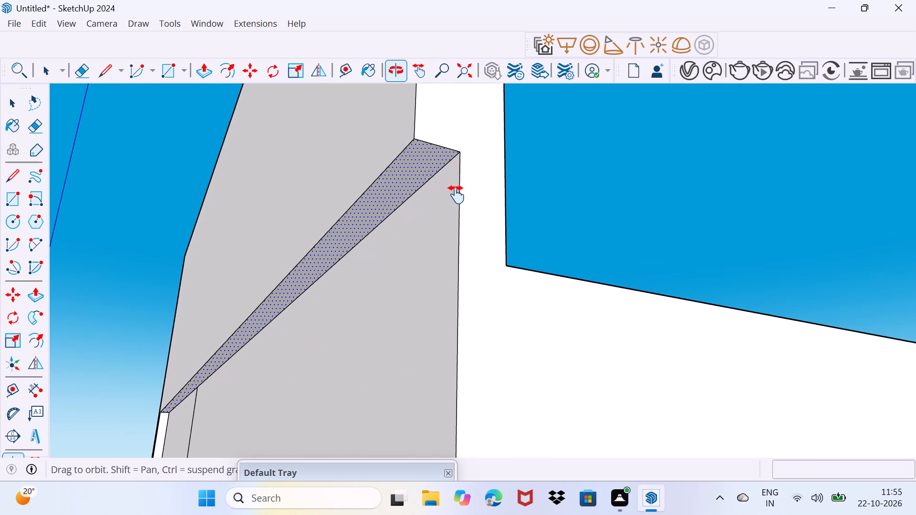
middle_click_drag(456, 195, 463, 381)
middle_click_drag(489, 181, 475, 371, "shift")
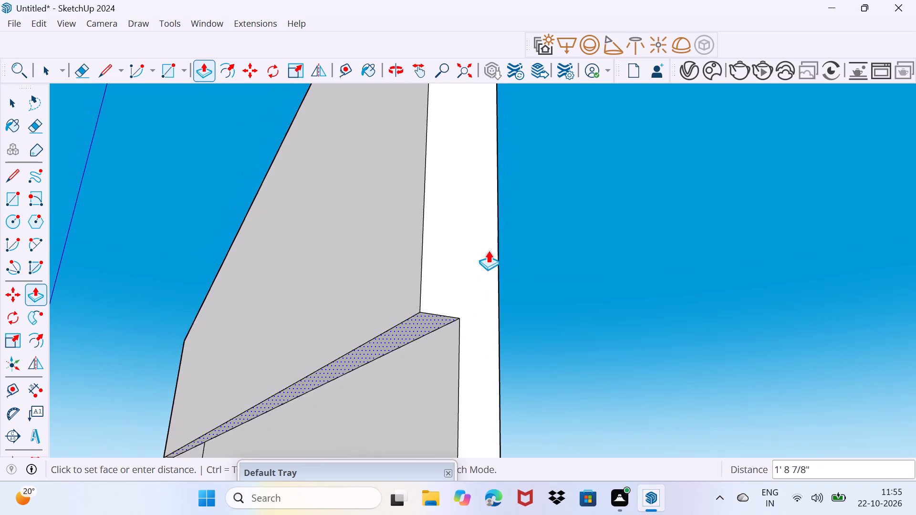
middle_click_drag(479, 165, 467, 347)
middle_click_drag(465, 124, 459, 201)
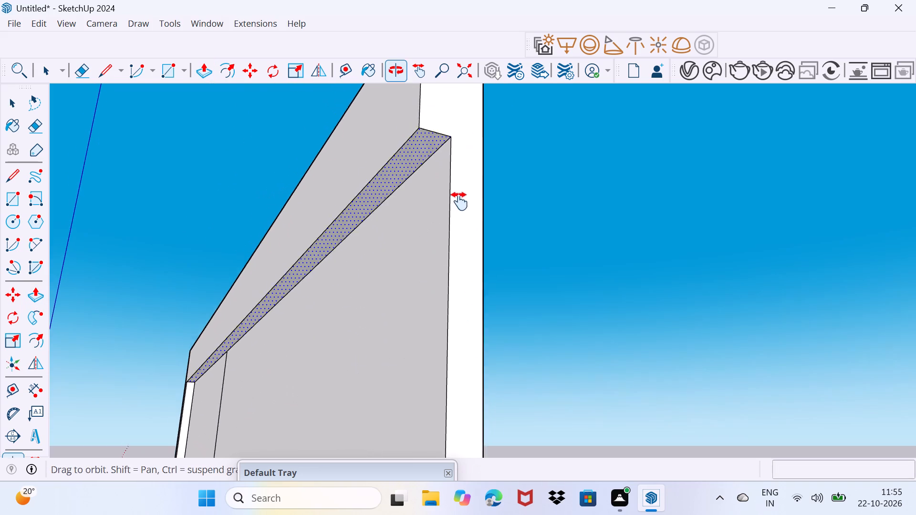
middle_click_drag(459, 201, 457, 242)
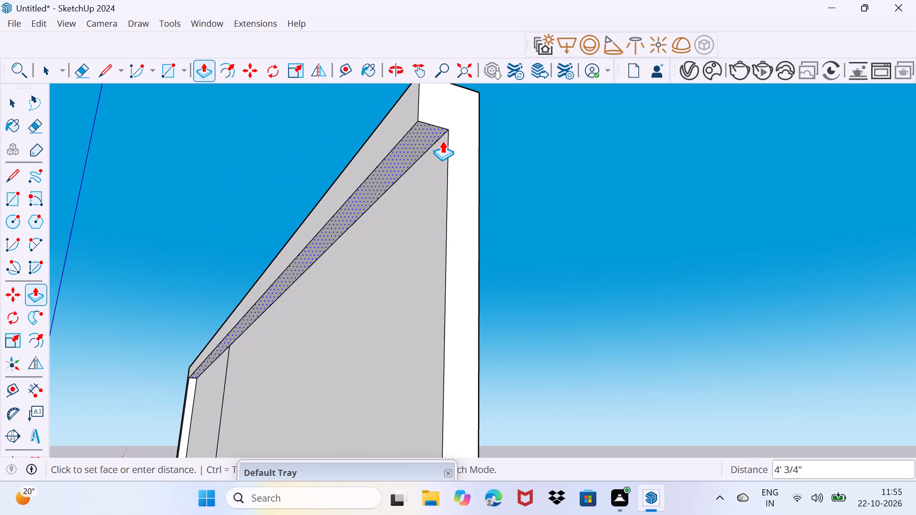
left_click(442, 141)
key("space")
left_click_drag(376, 248, 403, 219)
Examine the house exterior from the front, checking the raised parapet wall beside the lower door and window wall.
scroll(345, 236, "down", 12)
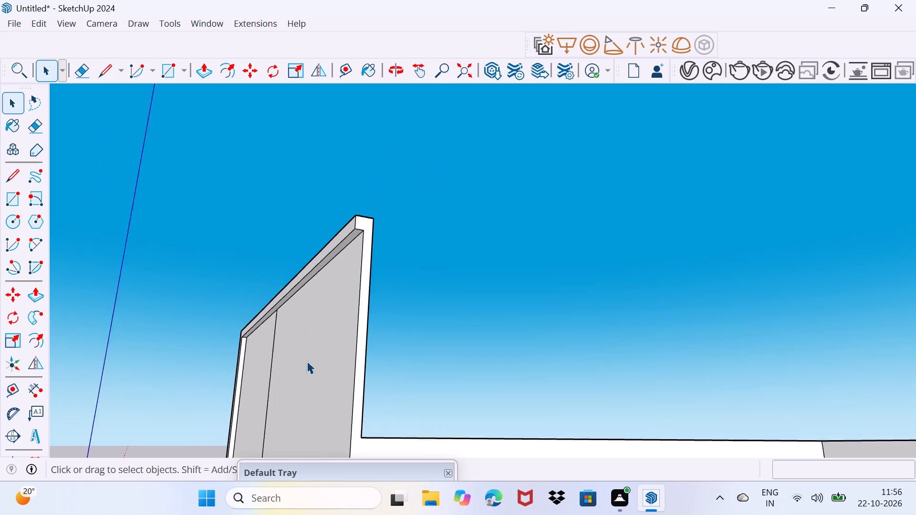
scroll(307, 361, "down", 10)
middle_click_drag(288, 375, 463, 383)
scroll(463, 383, "down", 11)
middle_click_drag(454, 384, 398, 332, "shift")
middle_click_drag(390, 339, 503, 386)
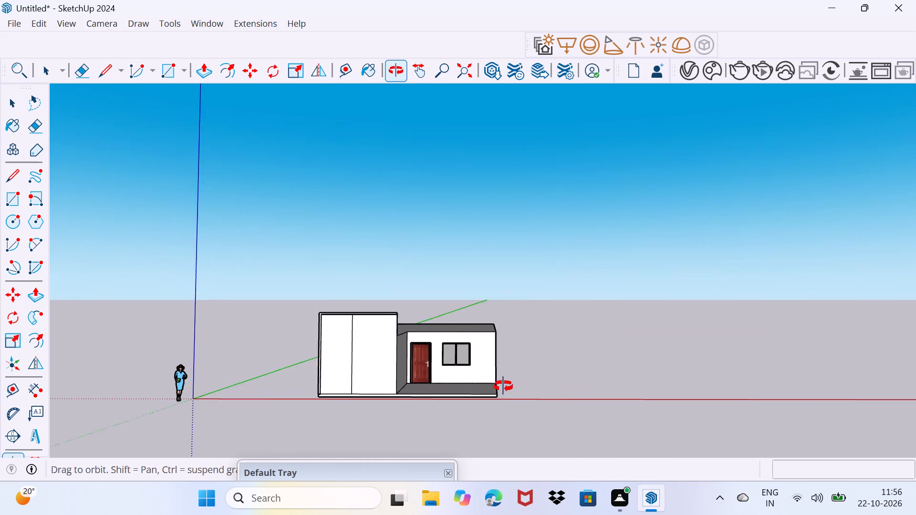
middle_click_drag(503, 386, 513, 387)
scroll(389, 361, "up", 9)
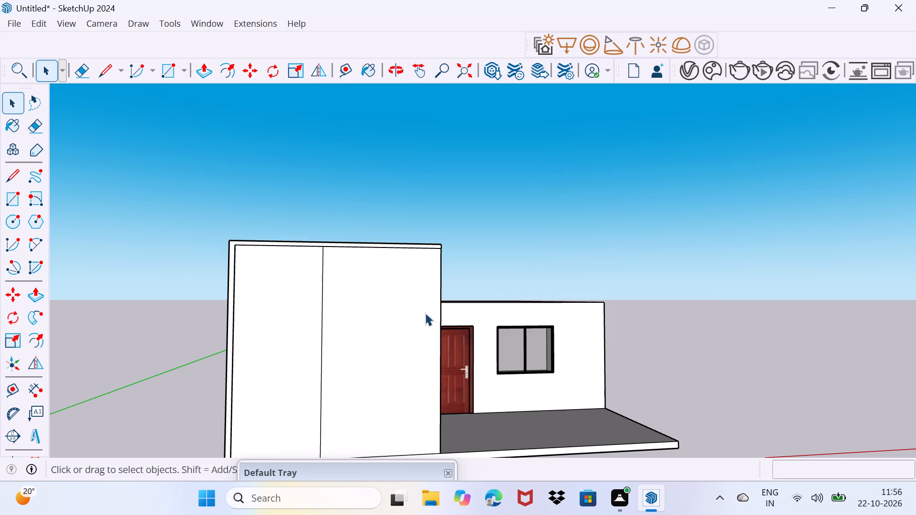
middle_click_drag(442, 301, 354, 308)
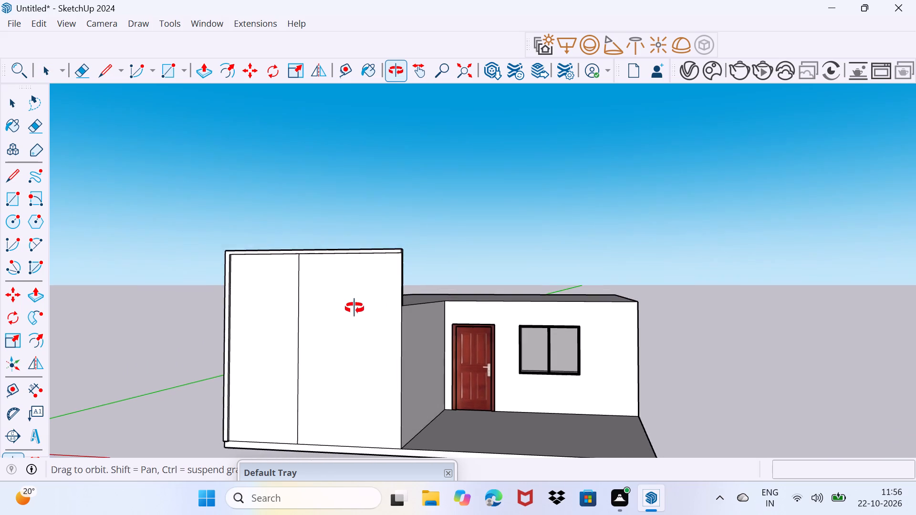
middle_click_drag(354, 308, 317, 322)
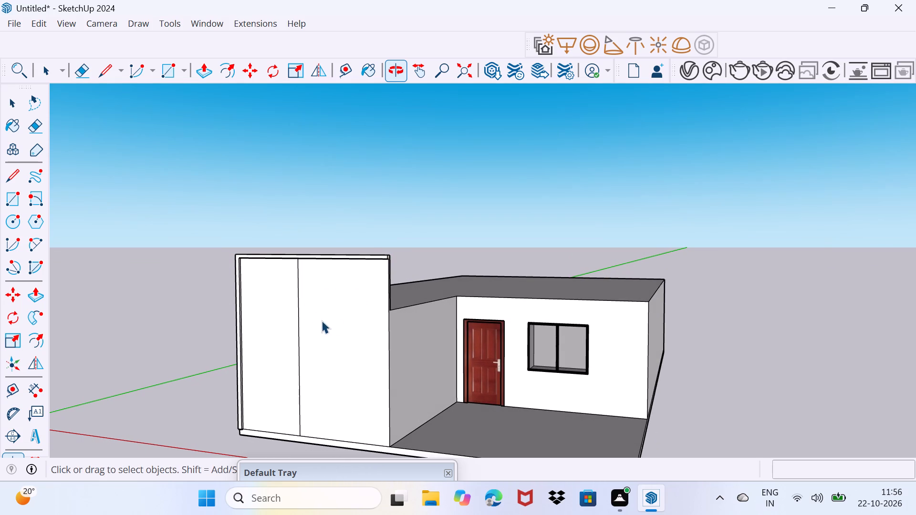
Copy the roof edge above the door and window 4" down the wall.
scroll(415, 312, "up", 5)
middle_click_drag(422, 310, 474, 326)
scroll(468, 291, "up", 4)
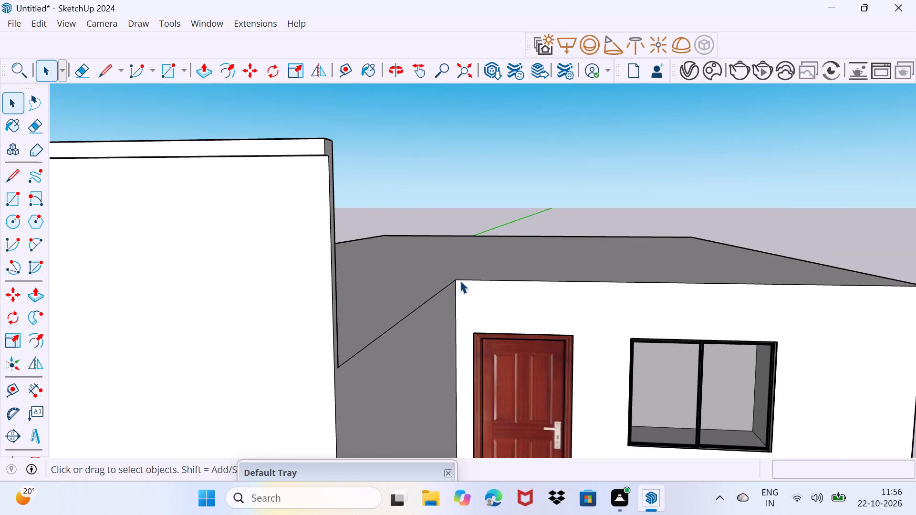
left_click(460, 280)
scroll(468, 289, "up", 2)
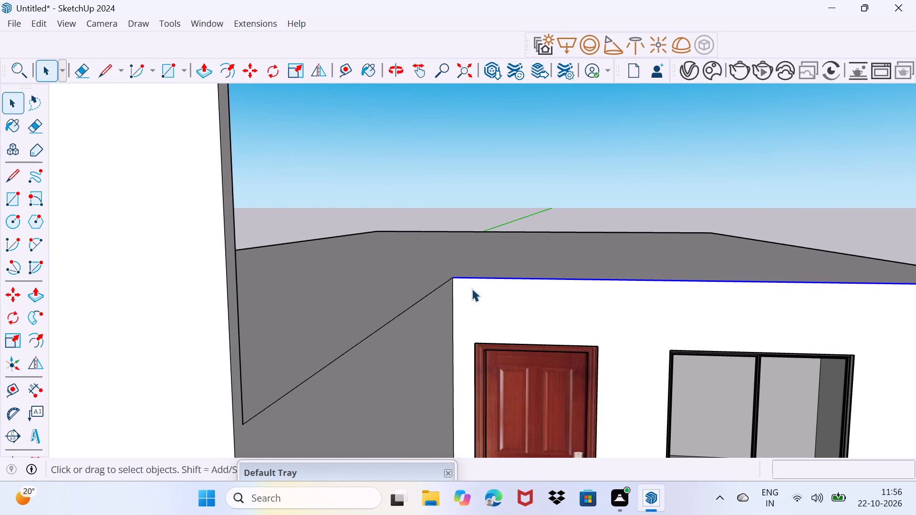
key("m")
left_click(453, 278)
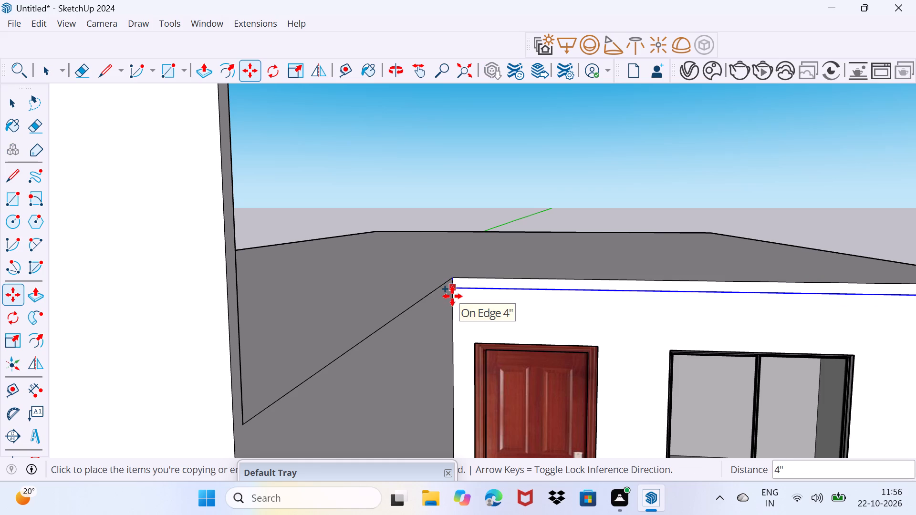
left_click(452, 296)
key("space")
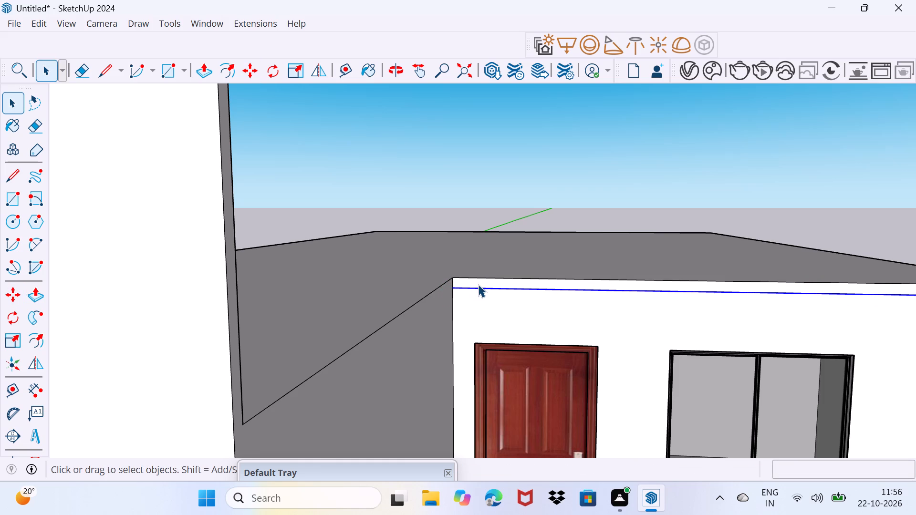
Push/Pull the 4" strip above the door and window outward about 13' 4" to the projecting wing's front, and deselect it.
left_click(478, 284)
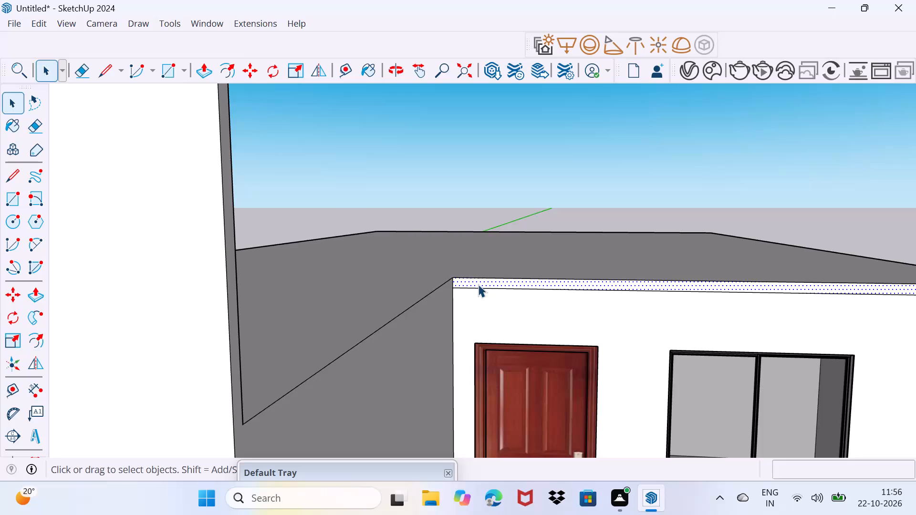
key("p")
left_click(478, 284)
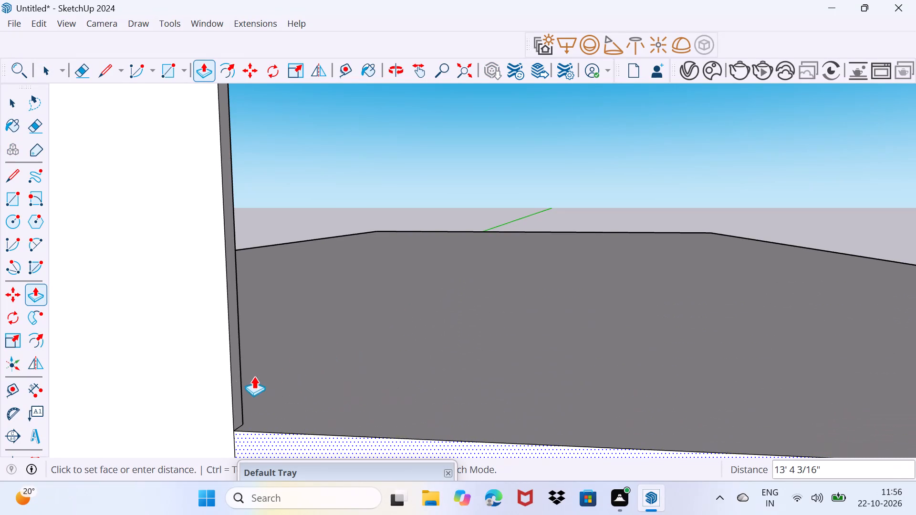
left_click(216, 381)
scroll(257, 345, "down", 2)
key("space")
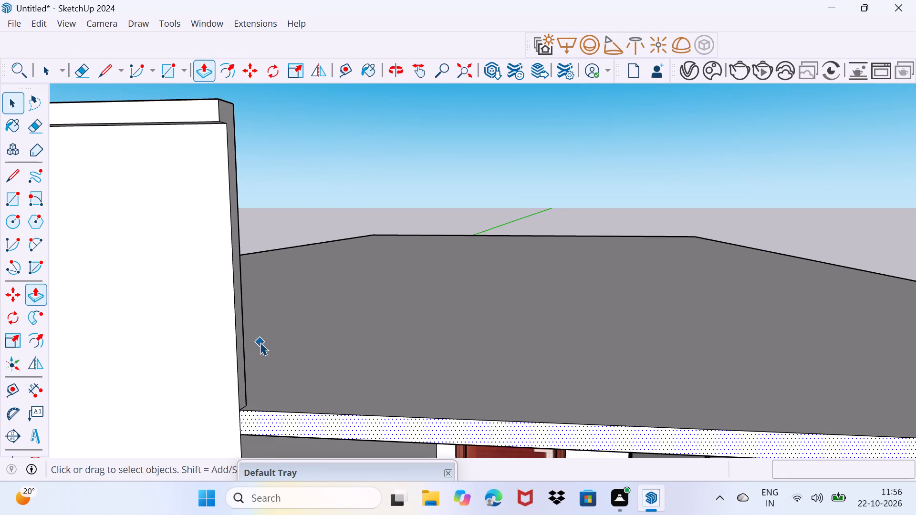
left_click_drag(260, 369, 281, 328)
scroll(279, 298, "down", 8)
middle_click_drag(275, 346, 302, 315)
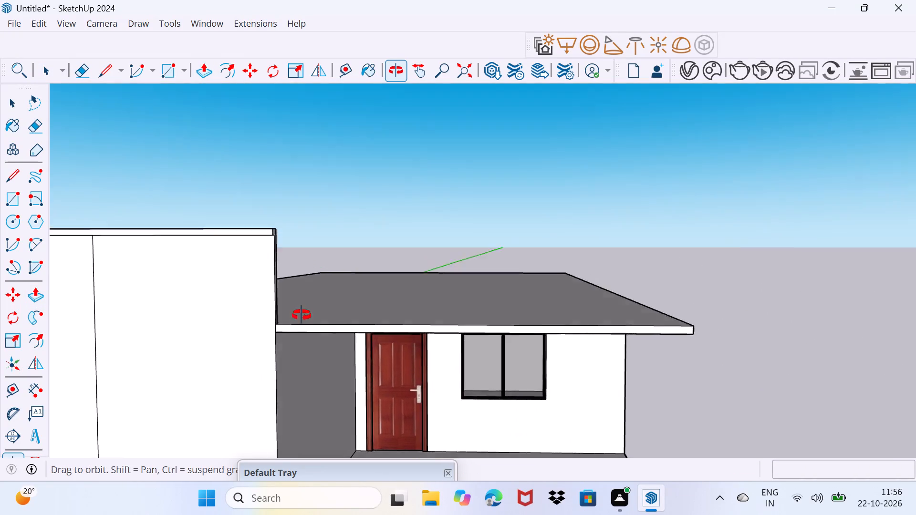
Draw a line up the wing's front wall about 11' 6" from the plinth and about 2' across to the corner edge.
middle_click_drag(302, 315, 391, 231)
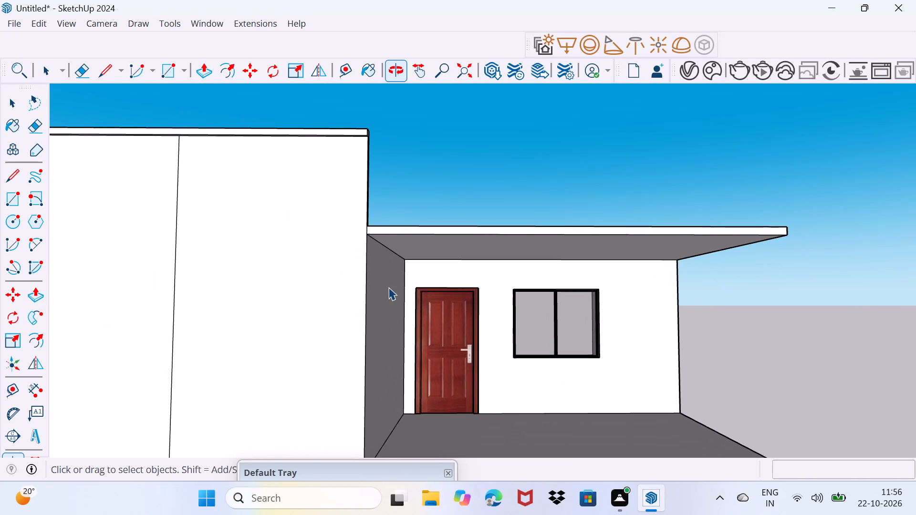
middle_click_drag(379, 288, 372, 249, "shift")
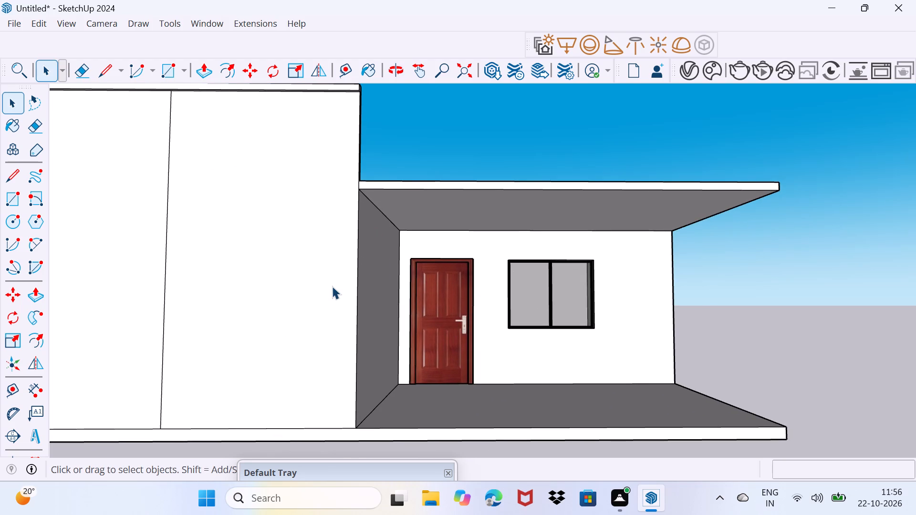
key("space")
middle_click_drag(331, 382, 352, 383)
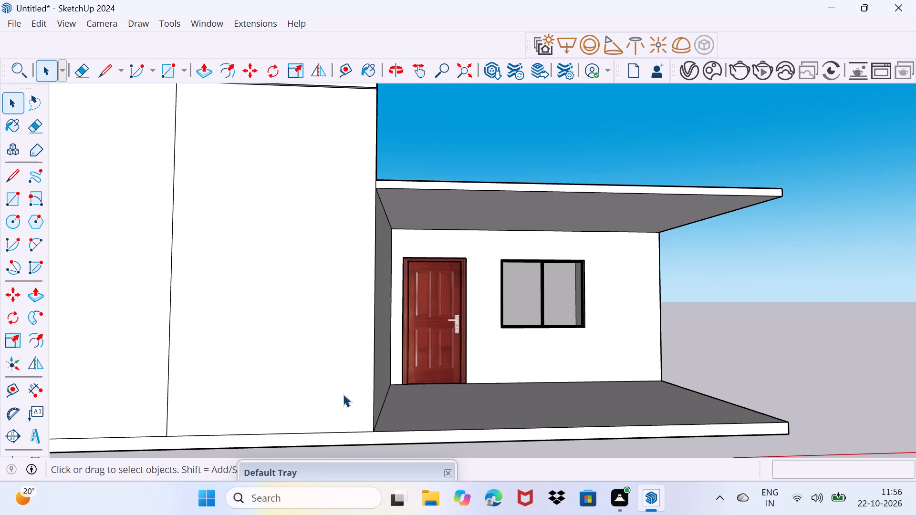
key("l")
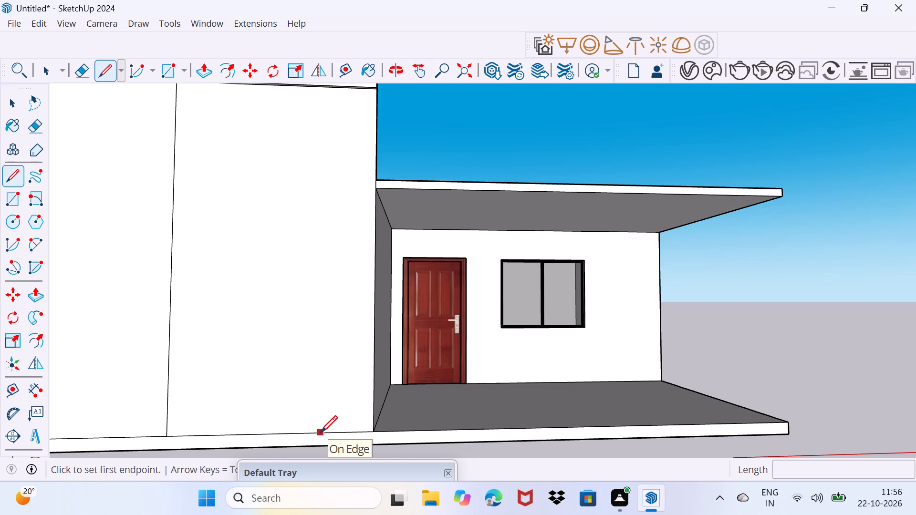
left_click(321, 432)
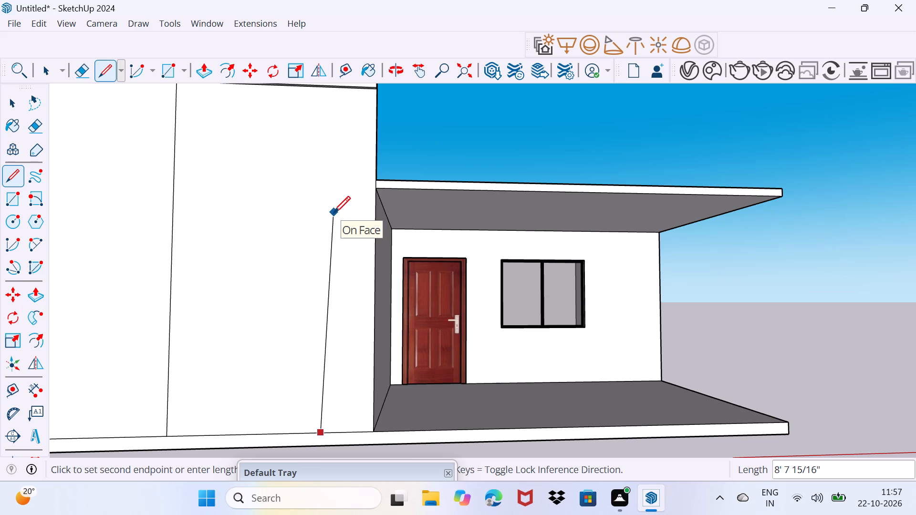
left_click(324, 142)
left_click(377, 140)
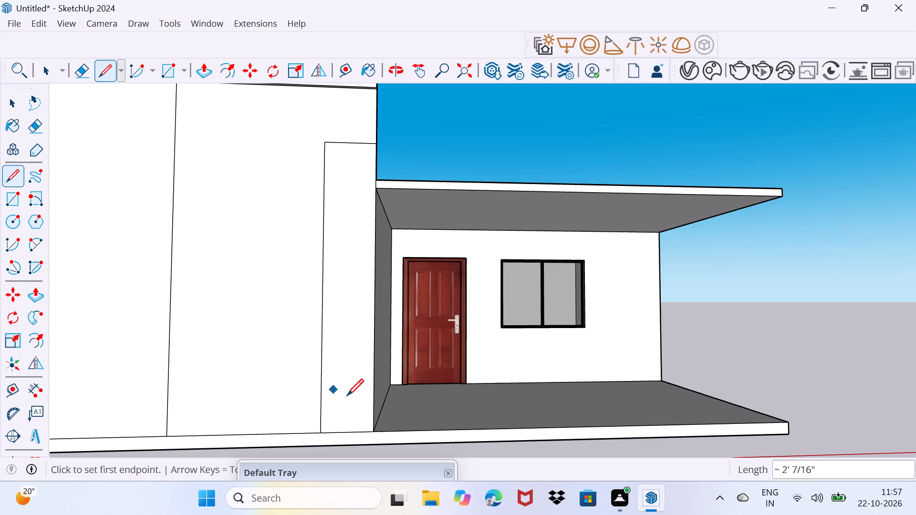
Draw an inner vertical line from the plinth, closing it with an edge about 8" long to the roof slab's lower corner.
left_click(356, 431)
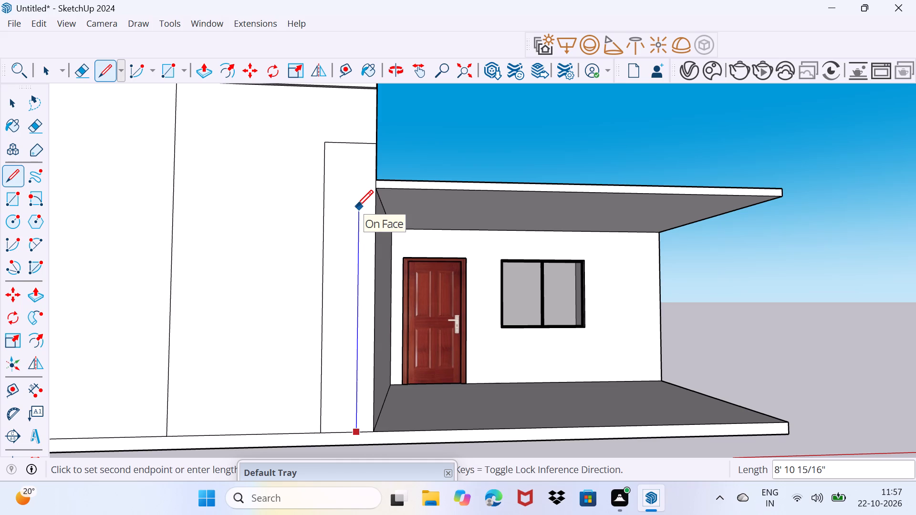
left_click(362, 183)
scroll(373, 188, "up", 9)
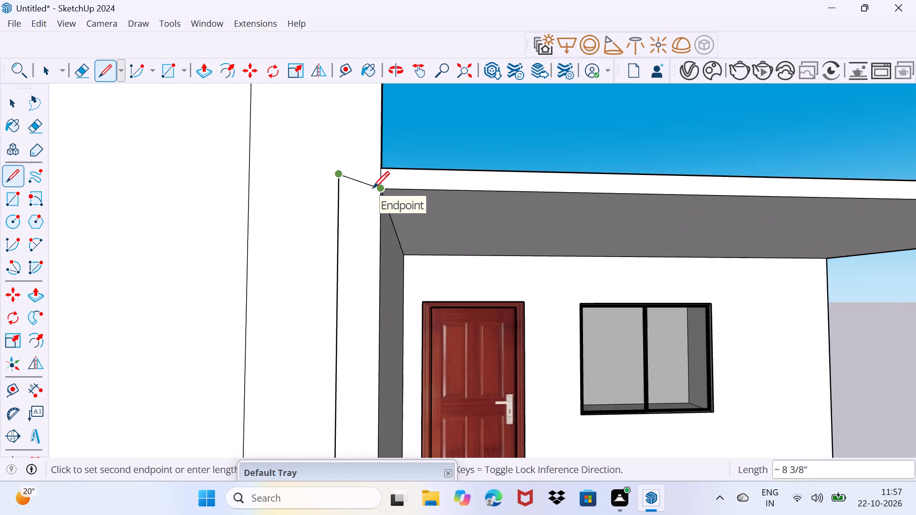
key("space")
key("l")
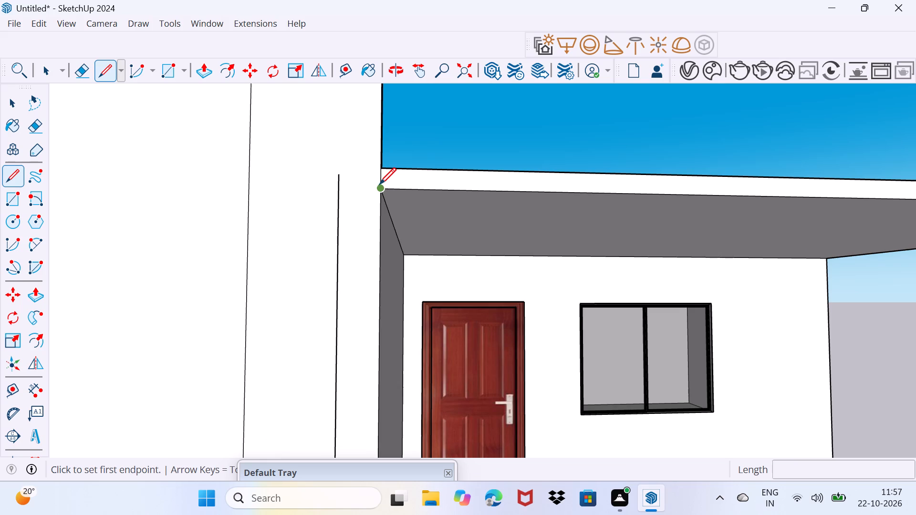
left_click(379, 185)
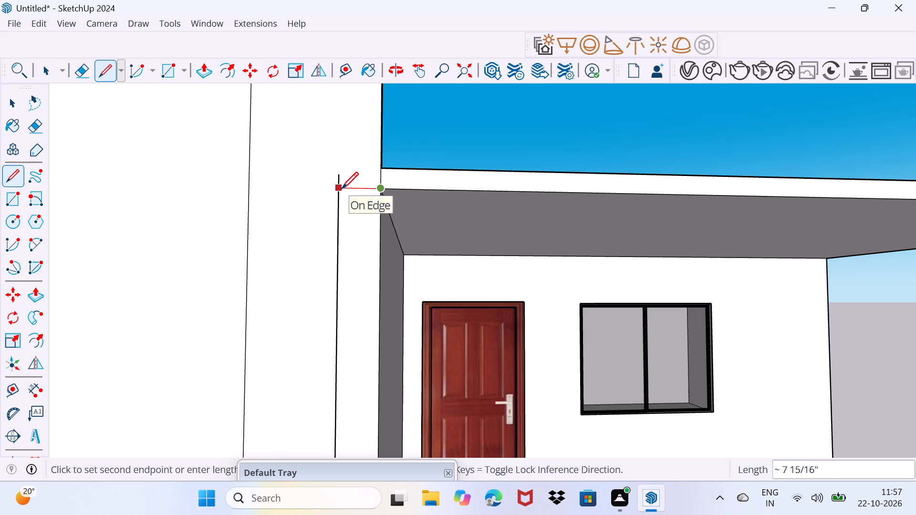
left_click(342, 188)
key("space")
Erase the leftover line stub projecting above the inner outline's top edge.
scroll(342, 186, "up", 15)
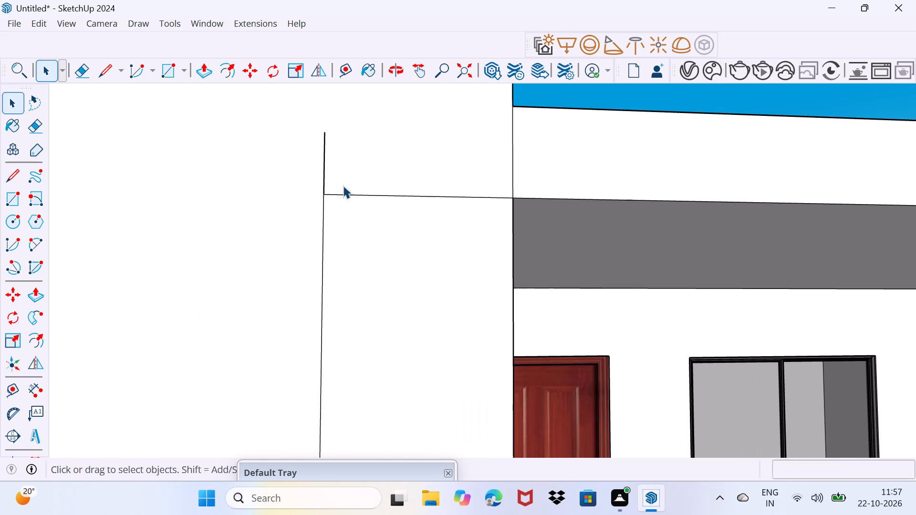
key("e")
left_click(327, 170)
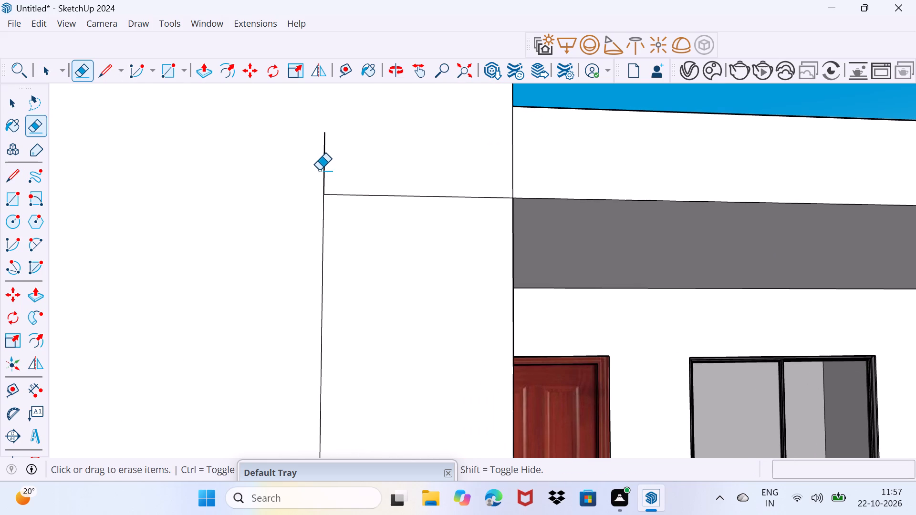
left_click(319, 171)
left_click(323, 168)
scroll(323, 171, "down", 16)
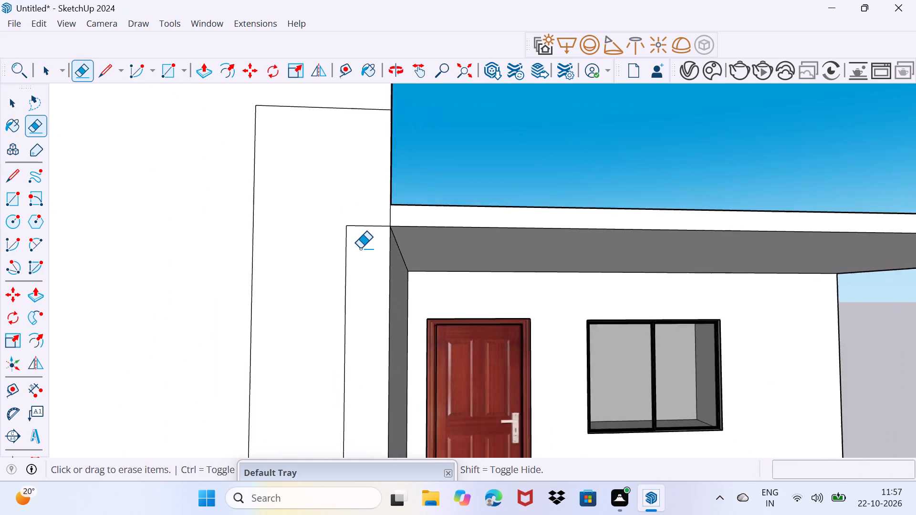
scroll(360, 248, "down", 6)
middle_click_drag(360, 248, 343, 234)
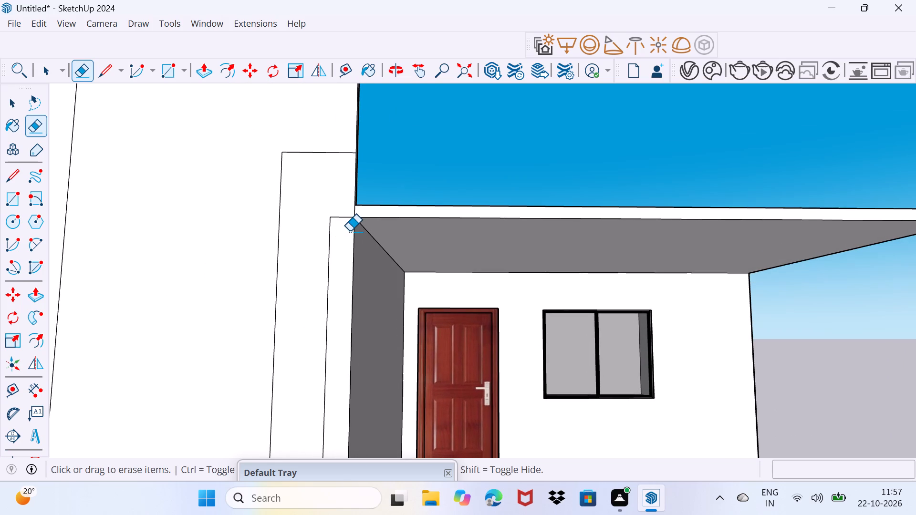
key("space")
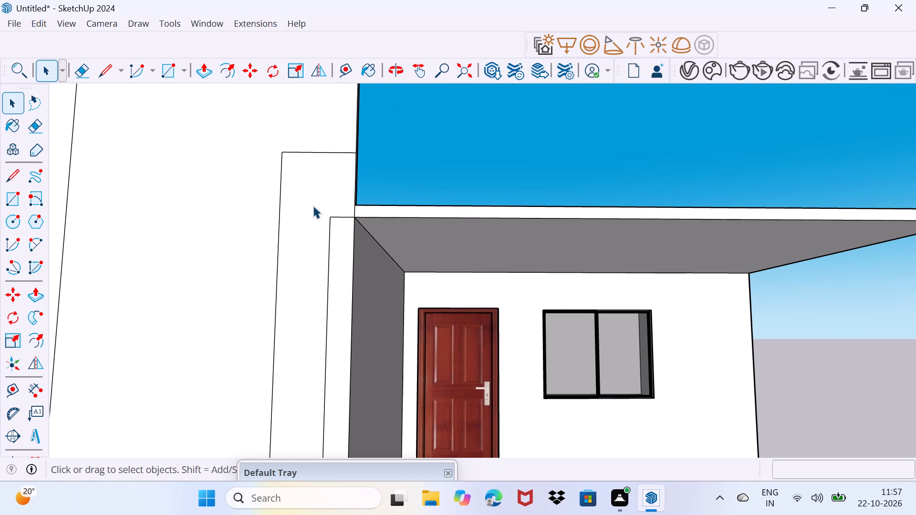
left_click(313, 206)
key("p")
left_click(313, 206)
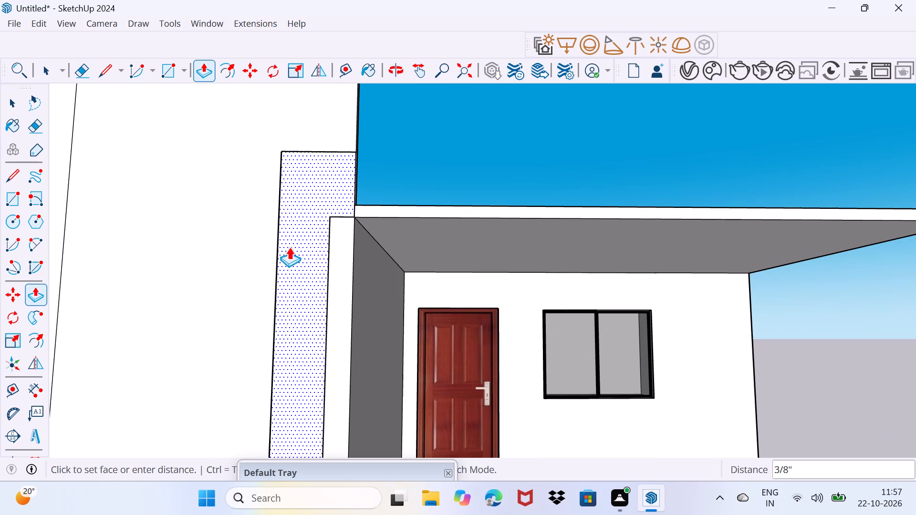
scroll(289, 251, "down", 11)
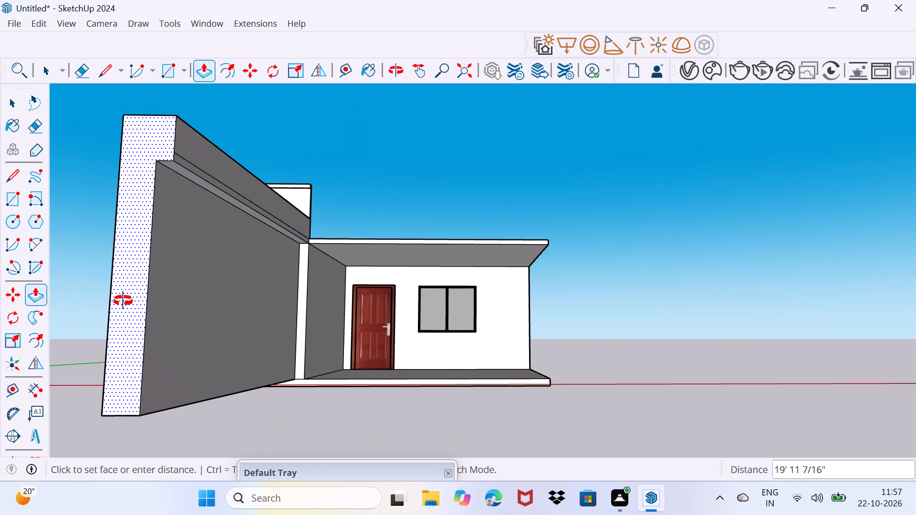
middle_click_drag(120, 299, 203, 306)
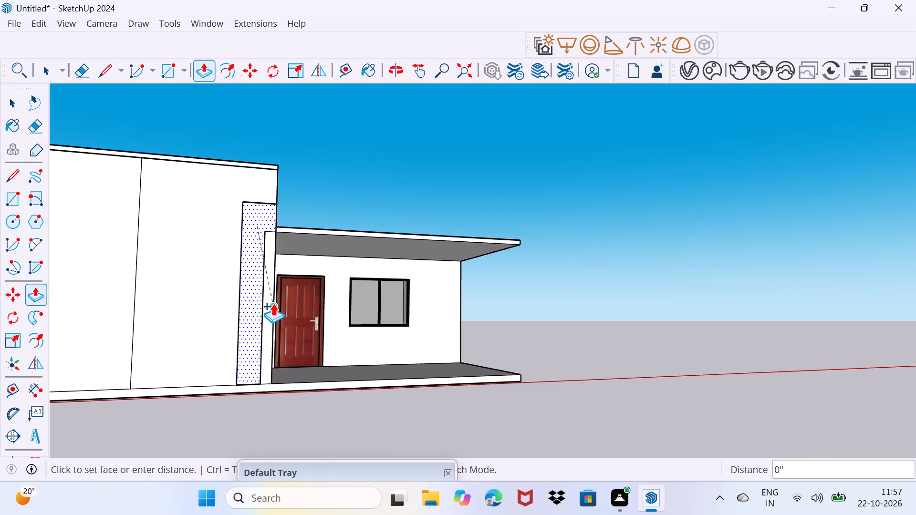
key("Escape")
Push/Pull the inverted-L face between the two outlines outward 3" from the front wall.
scroll(260, 322, "up", 3)
left_click(260, 319)
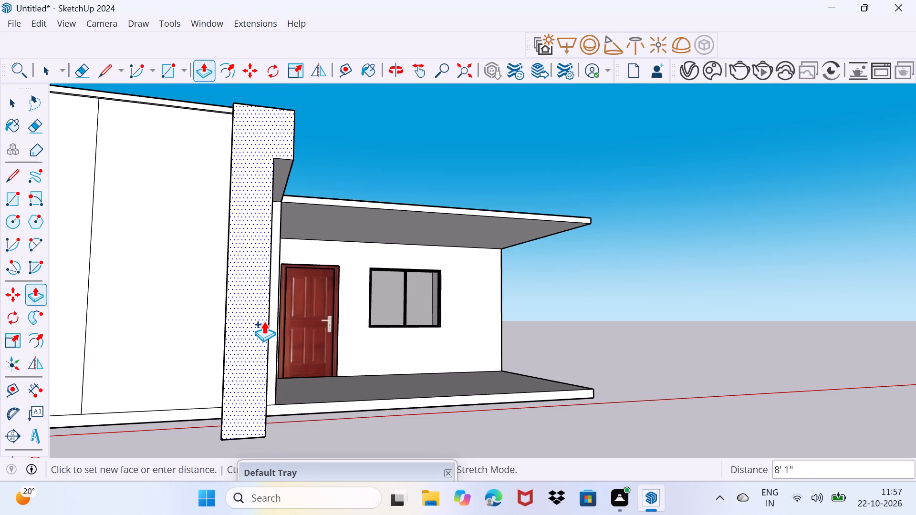
key("3")
key("shift+quotedbl")
key("Return")
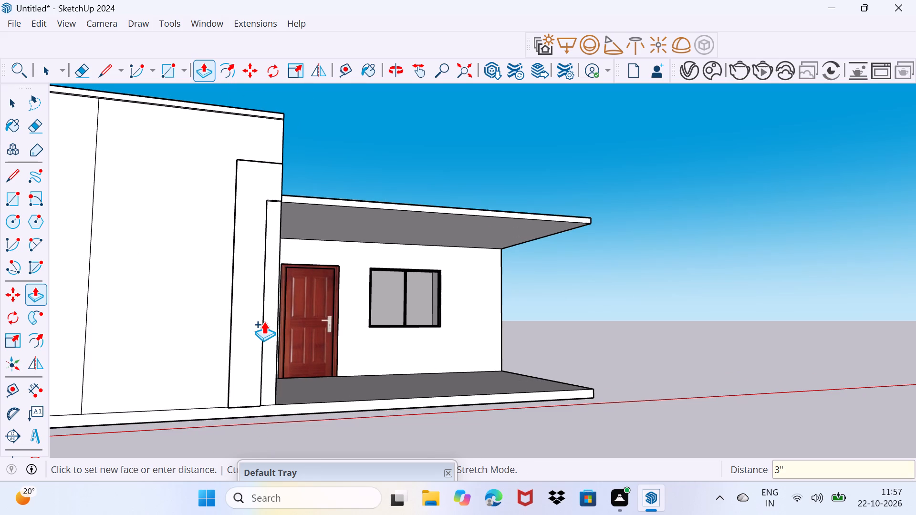
key("space")
Examine the projecting inverted-L band and its junction with the roof slab from the front and above.
middle_click_drag(288, 320, 298, 342)
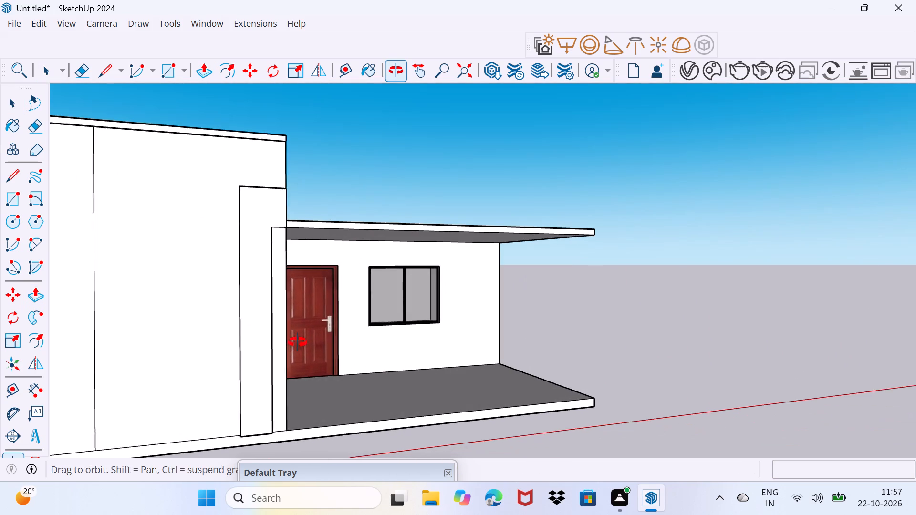
middle_click_drag(298, 342, 302, 342)
scroll(300, 271, "up", 3)
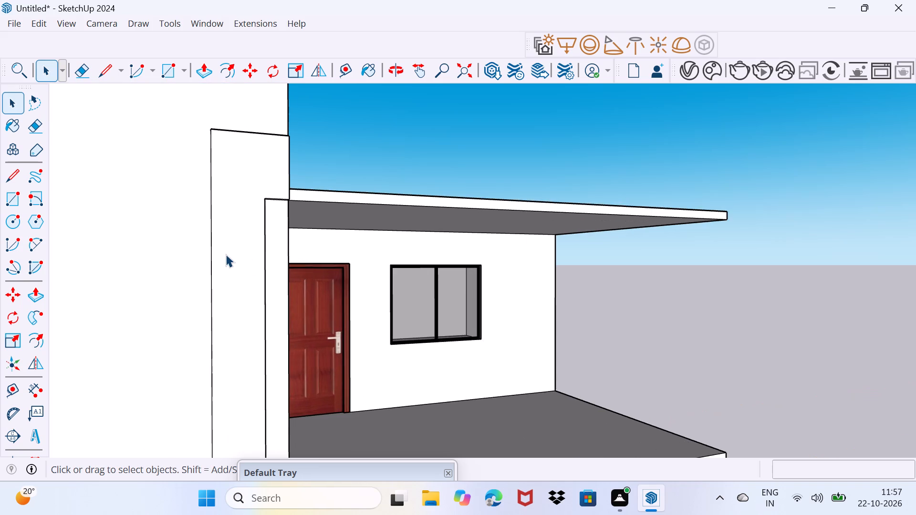
scroll(226, 254, "up", 2)
middle_click_drag(235, 252, 269, 277)
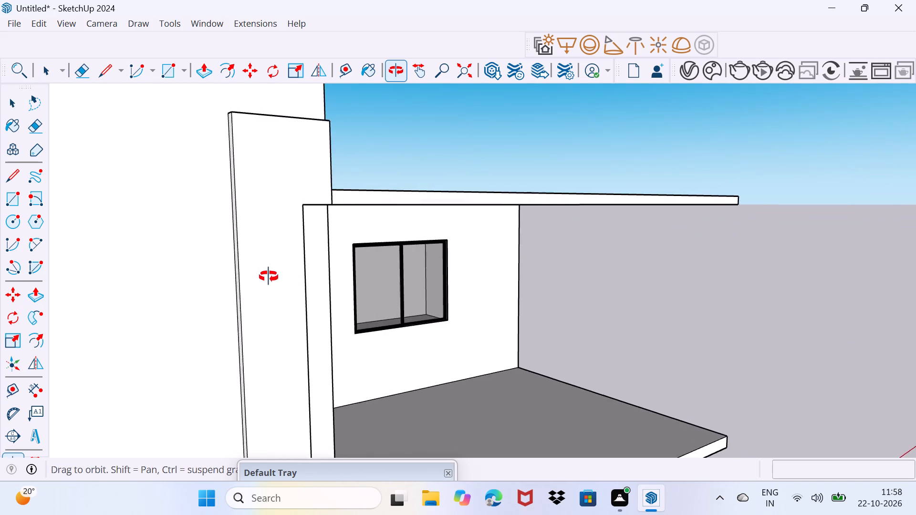
middle_click_drag(269, 277, 240, 273)
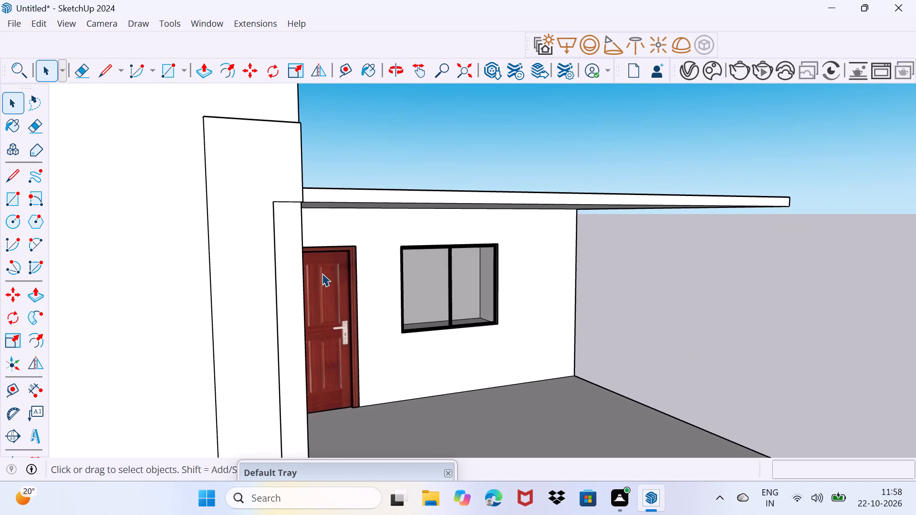
scroll(320, 221, "up", 2)
middle_click_drag(331, 206, 271, 226)
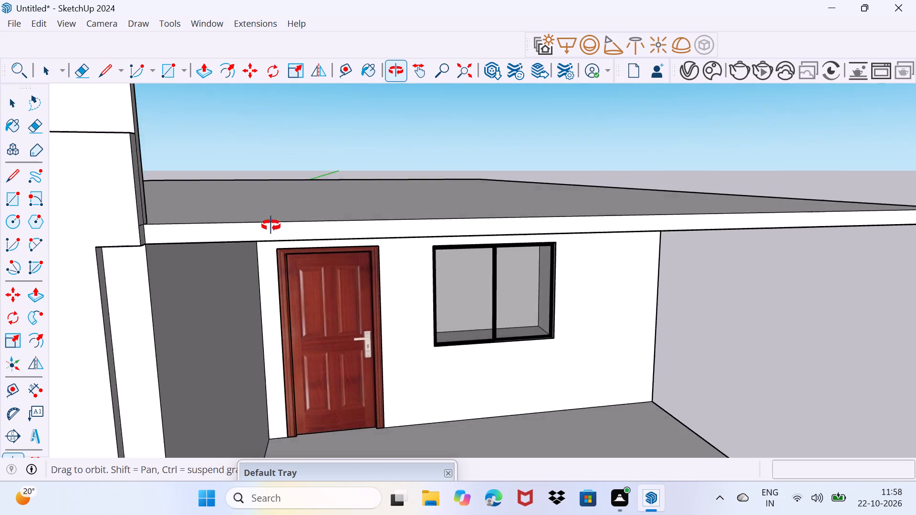
middle_click_drag(271, 226, 203, 247)
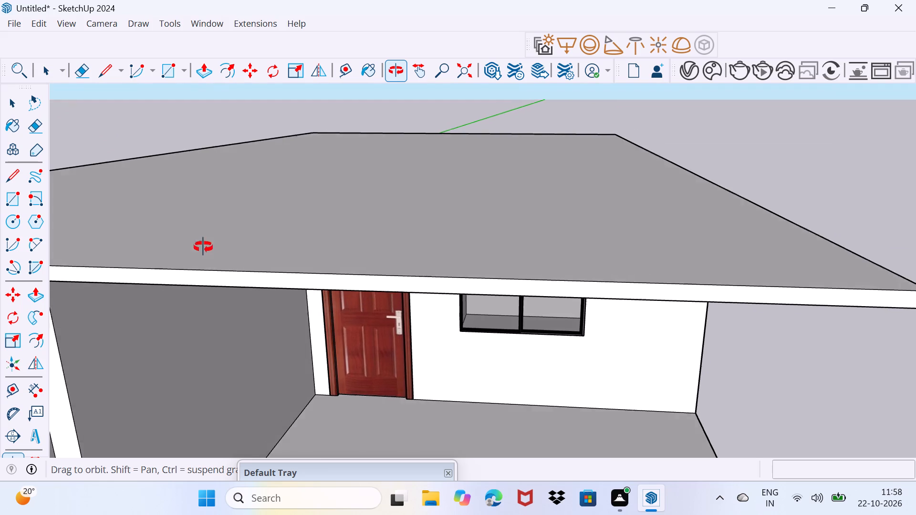
middle_click_drag(203, 247, 401, 246)
Push/Pull the top face of the projecting band slightly upward along the front wall, and deselect it.
middle_click_drag(412, 253, 262, 255)
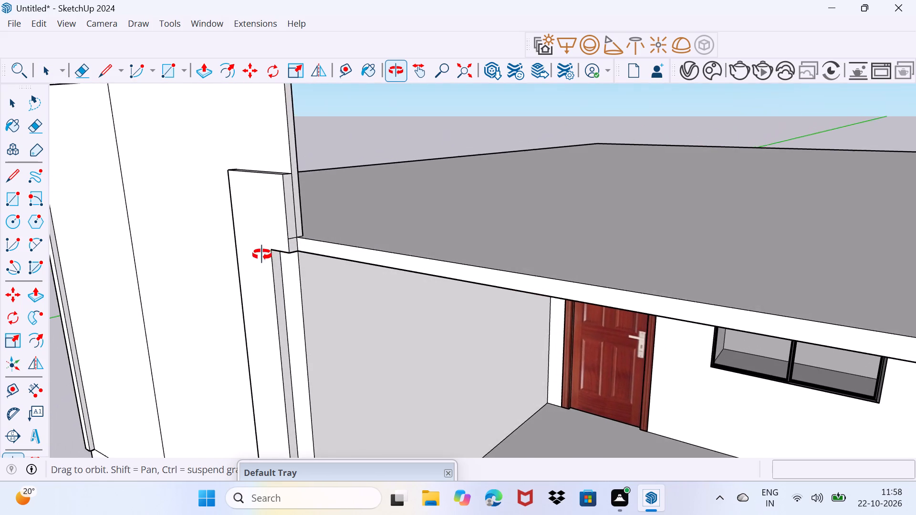
middle_click_drag(262, 255, 258, 247)
scroll(253, 187, "up", 3)
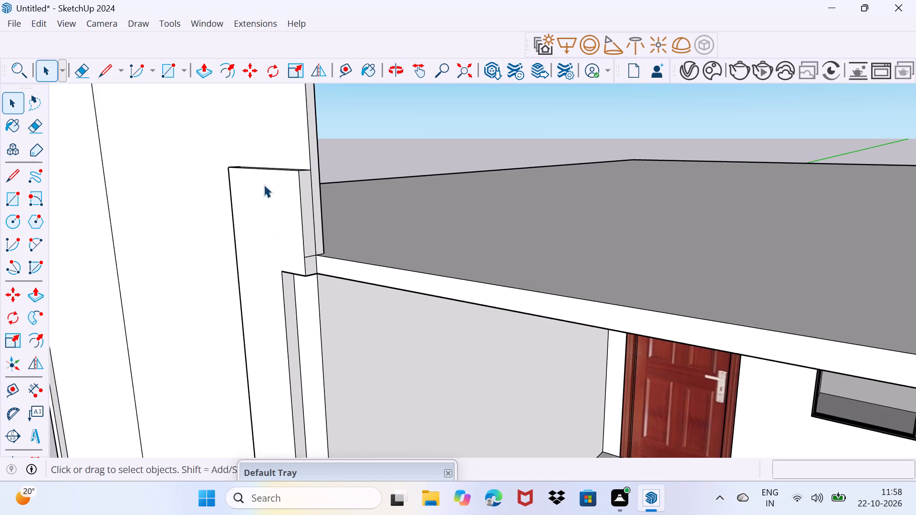
middle_click_drag(265, 187, 323, 263)
scroll(294, 234, "up", 3)
left_click(294, 247)
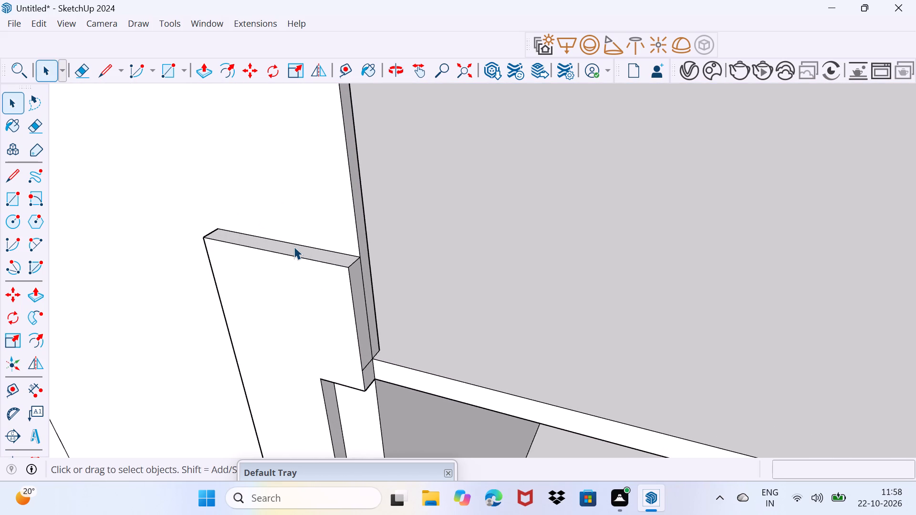
key("p")
left_click(294, 247)
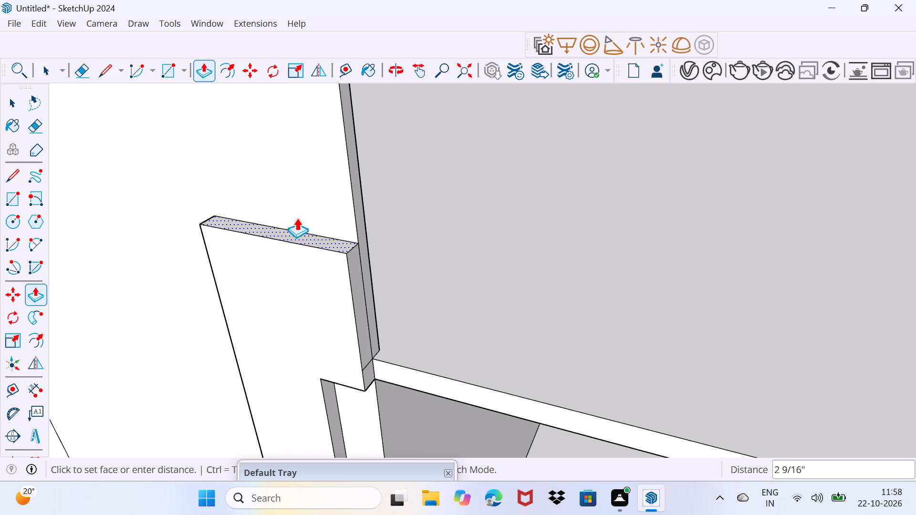
left_click(304, 196)
key("space")
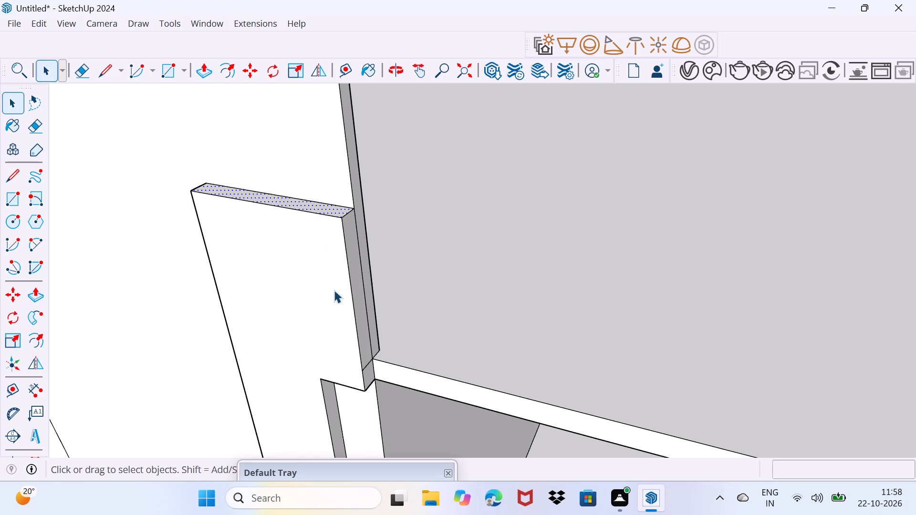
left_click_drag(334, 292, 354, 260)
Erase the stray edge across the band's side face where it meets the roof slab.
scroll(376, 344, "up", 3)
middle_click_drag(377, 413, 281, 343)
scroll(349, 379, "up", 5)
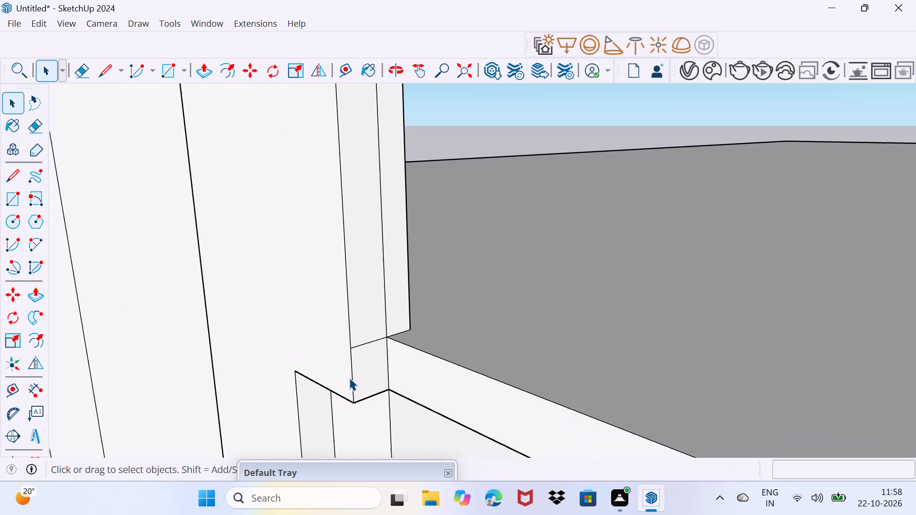
key("e")
left_click(363, 340)
left_click(367, 346)
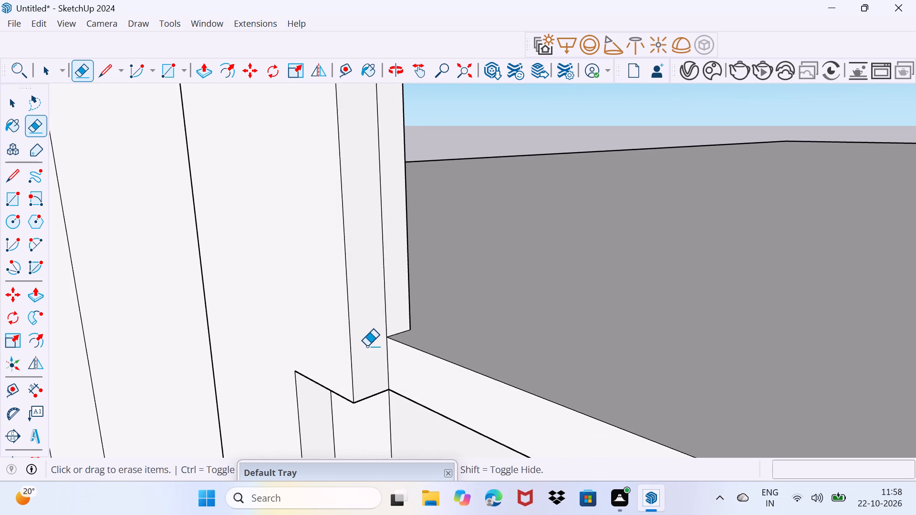
scroll(370, 348, "down", 2)
middle_click_drag(396, 349, 352, 345)
scroll(352, 345, "down", 2)
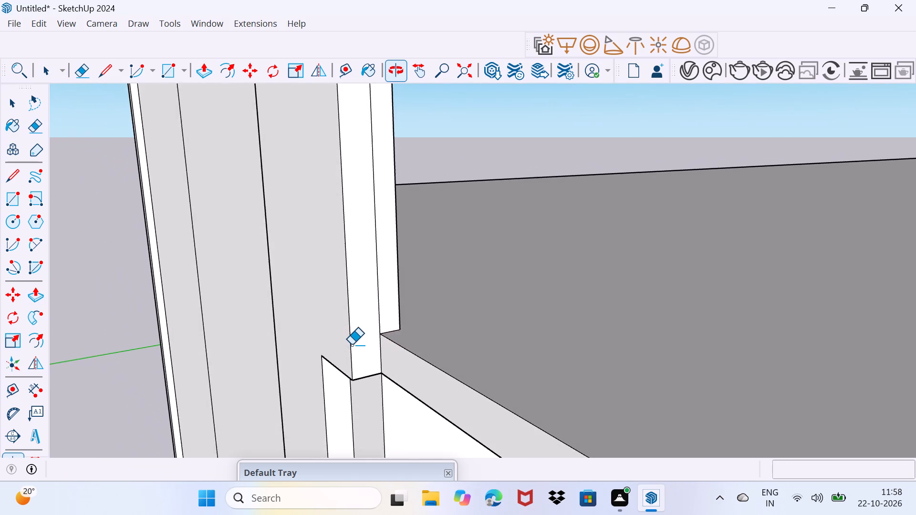
Push/Pull the end face of the band's upper arm about 17' 4" along the roof slab's front edge to the slab's far corner.
scroll(352, 345, "down", 5)
middle_click_drag(352, 347, 342, 346)
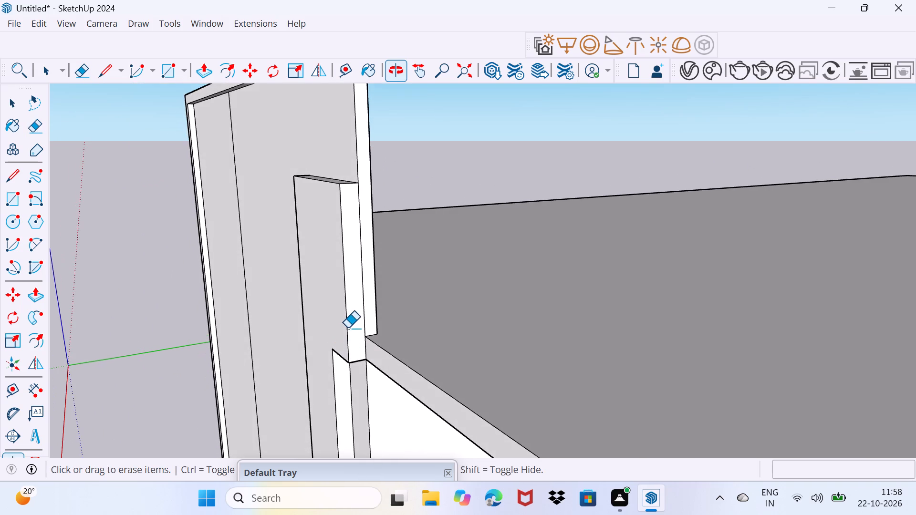
scroll(348, 328, "up", 3)
key("space")
left_click(357, 320)
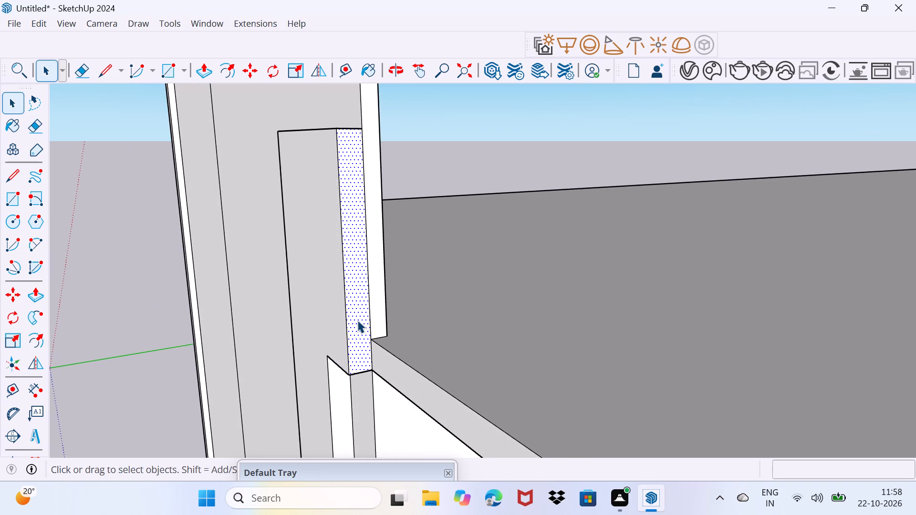
key("p")
left_click(357, 320)
scroll(435, 360, "down", 6)
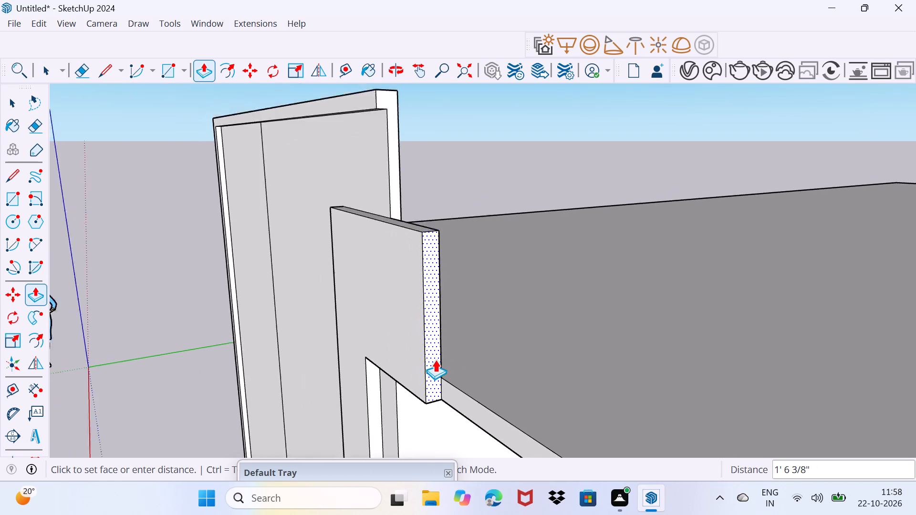
scroll(435, 360, "down", 12)
middle_click_drag(488, 386, 396, 243)
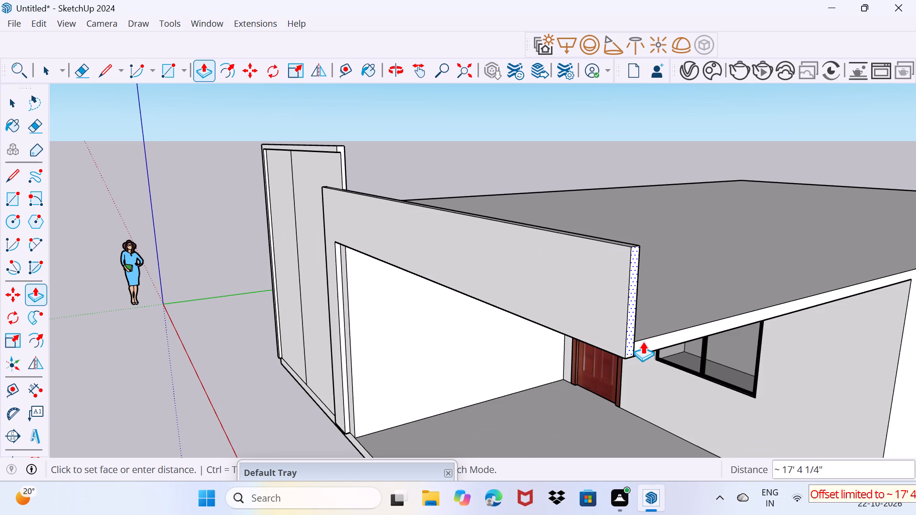
left_click(644, 339)
key("space")
left_click_drag(613, 361, 634, 330)
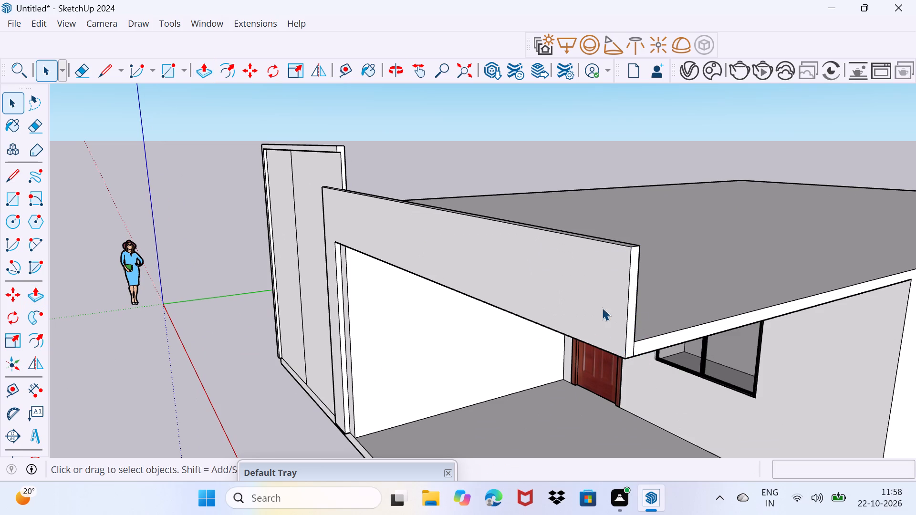
Push/Pull the top face of the extended front band upward about 4 1/4", and deselect it.
middle_click_drag(597, 307, 595, 379)
scroll(595, 379, "down", 1)
scroll(639, 333, "up", 2)
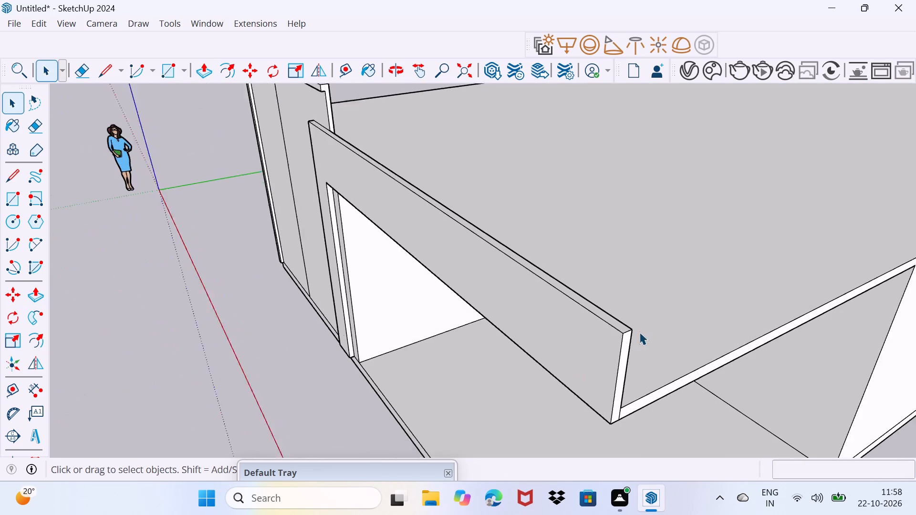
scroll(639, 332, "up", 2)
left_click(602, 318)
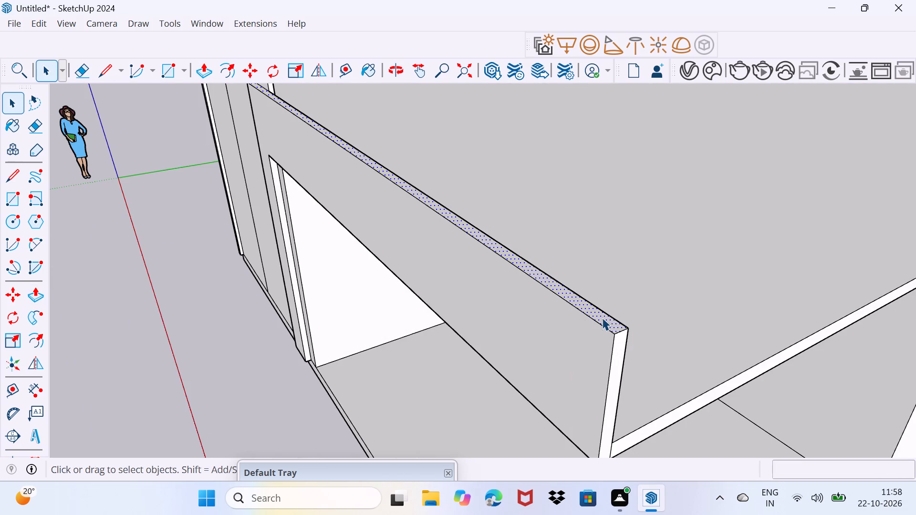
key("p")
left_click(602, 318)
left_click(604, 295)
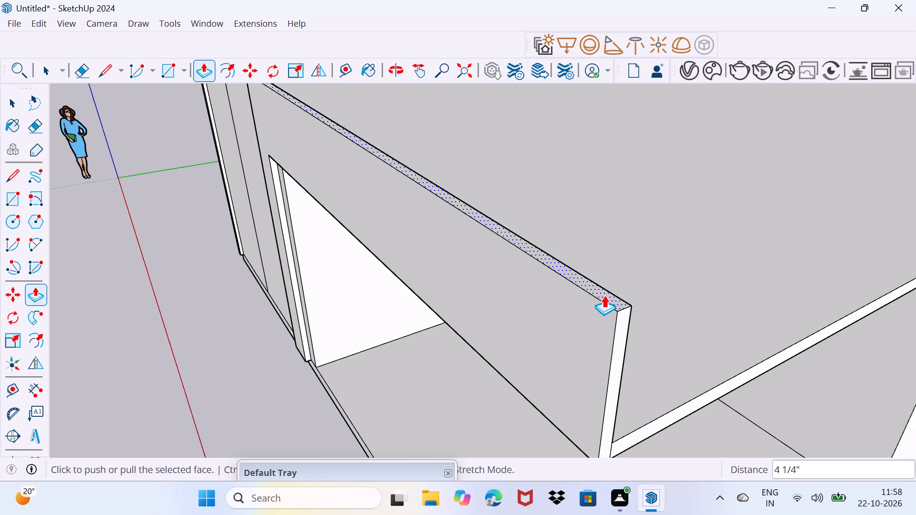
key("space")
left_click_drag(579, 346, 596, 324)
Push/Pull the top face of the front band upward again by about 3", and deselect it.
scroll(574, 313, "down", 4)
middle_click_drag(500, 354, 683, 301)
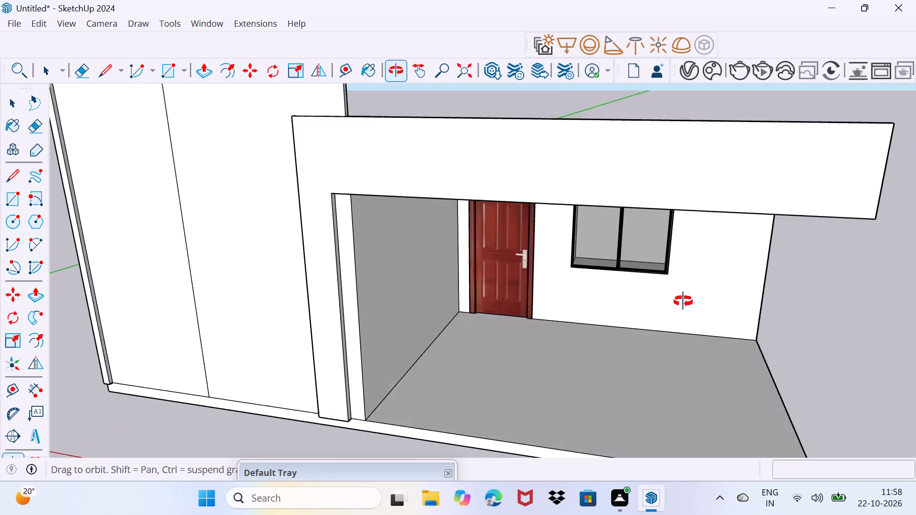
middle_click_drag(683, 301, 685, 301)
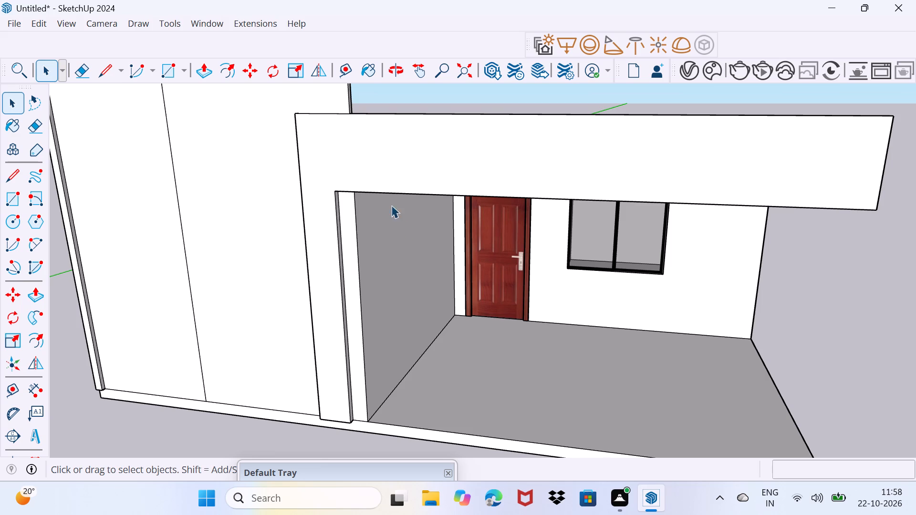
middle_click_drag(398, 170, 111, 205)
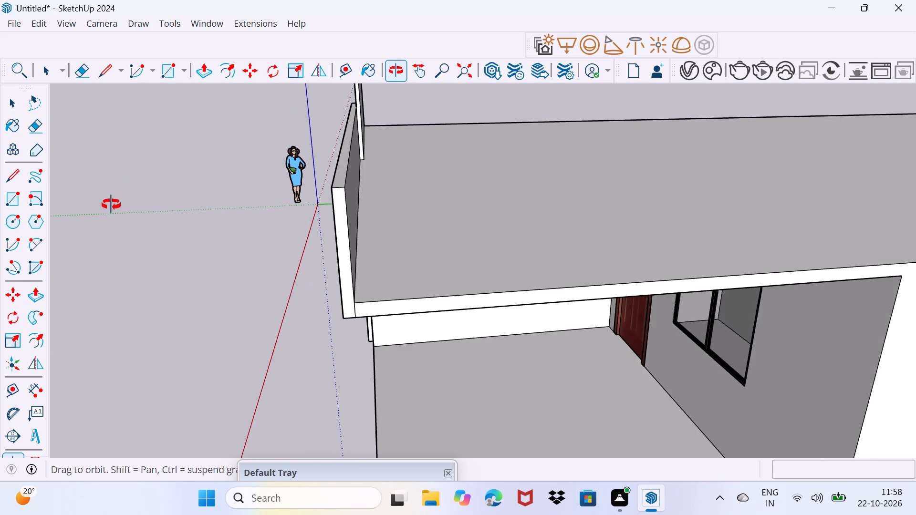
middle_click_drag(111, 205, 255, 181)
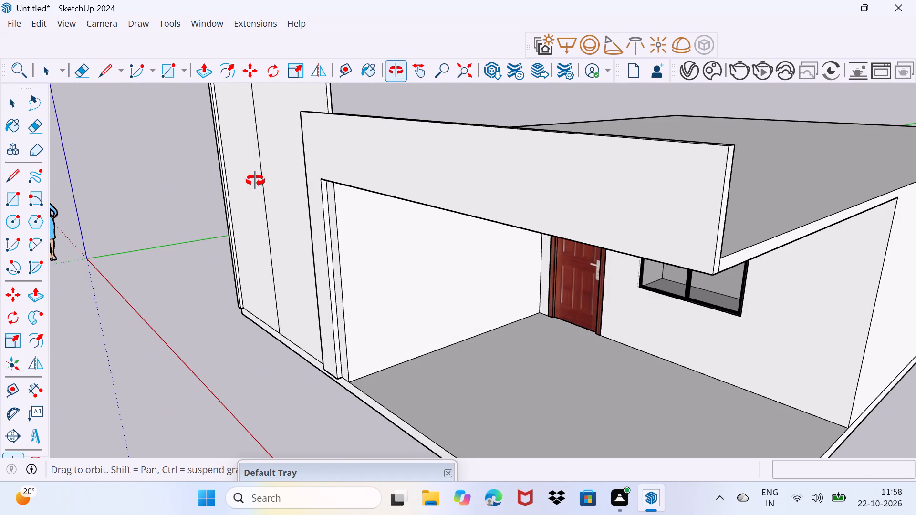
middle_click_drag(255, 181, 224, 331)
scroll(335, 315, "up", 5)
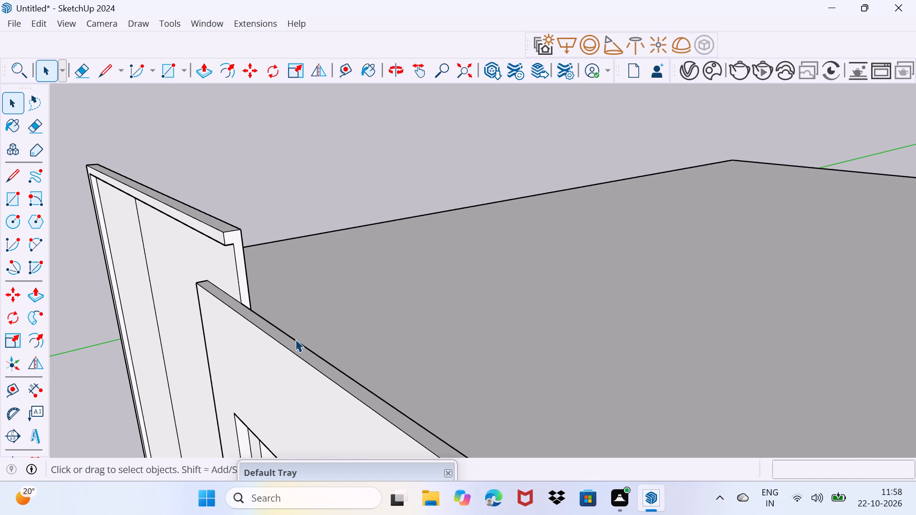
left_click(295, 339)
left_click(298, 347)
left_click(297, 350)
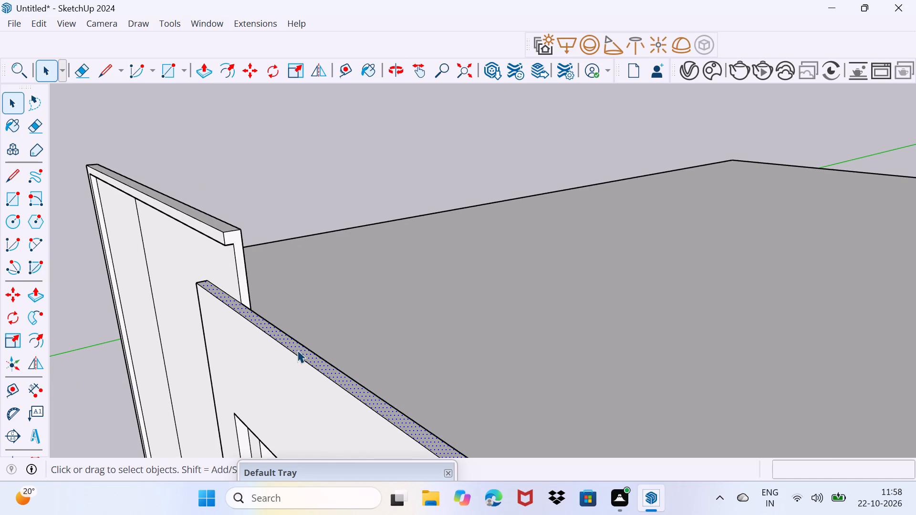
key("p")
left_click(297, 350)
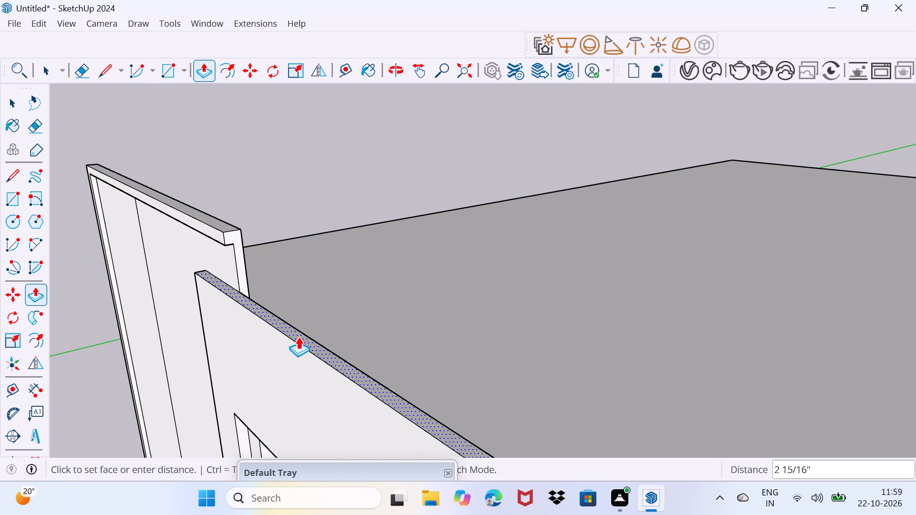
left_click(299, 334)
key("space")
left_click_drag(286, 342, 325, 297)
Draw a rectangle about 11 1/2" by 7 1/8" on the band's front face near its upper corner beside the parapet wall.
scroll(302, 300, "down", 9)
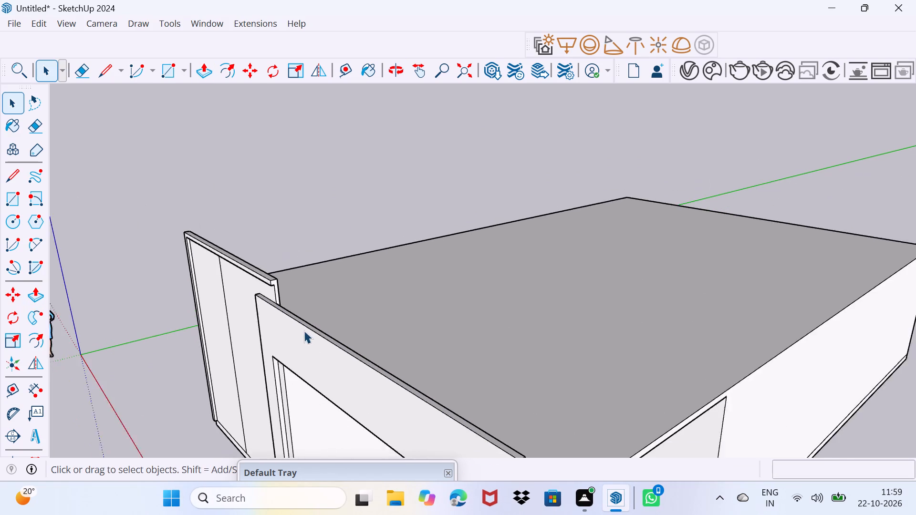
middle_click_drag(296, 344, 509, 313)
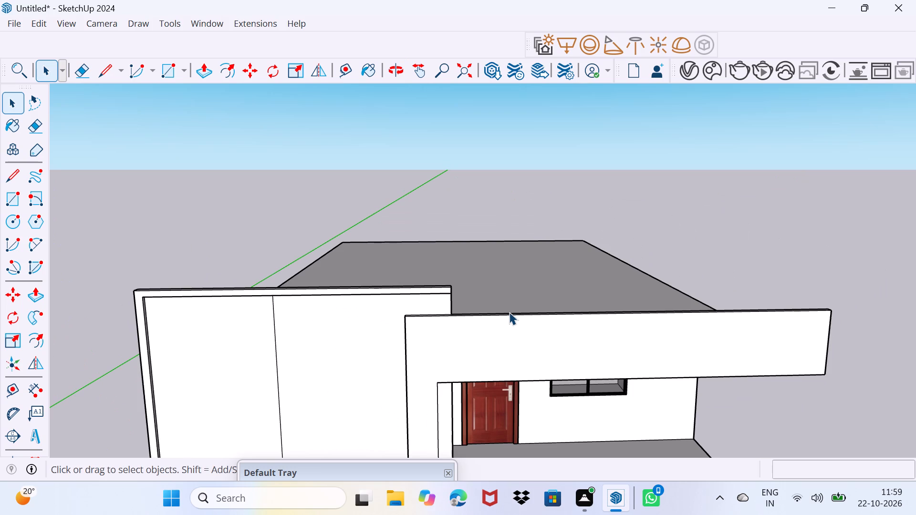
scroll(442, 354, "up", 3)
middle_click_drag(406, 361, 420, 348)
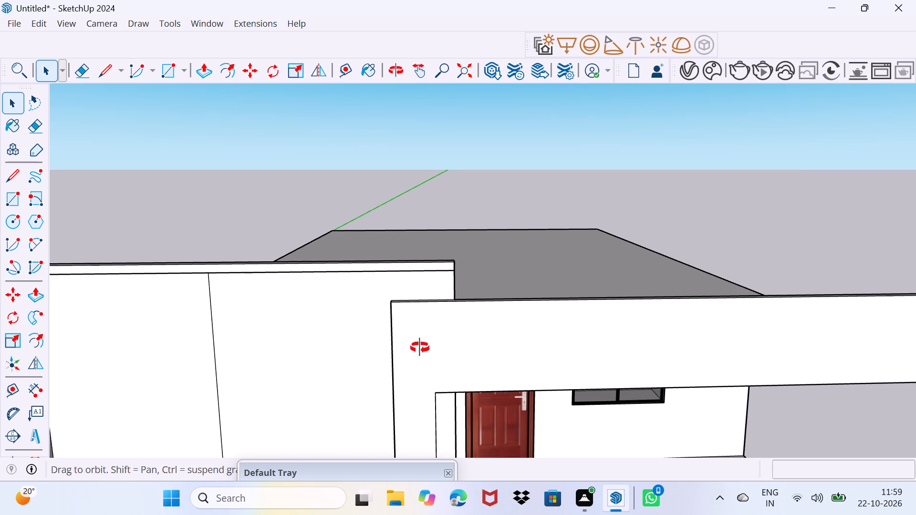
middle_click_drag(420, 348, 431, 341)
scroll(445, 313, "up", 3)
key("r")
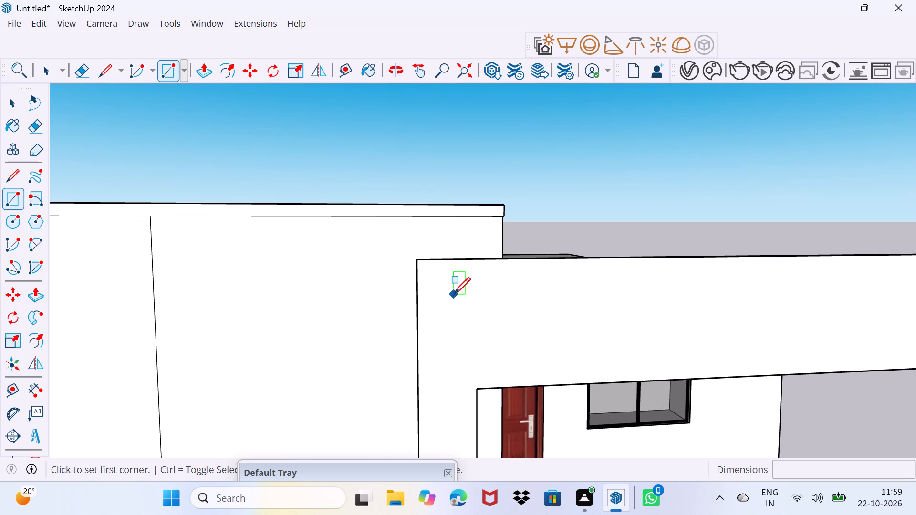
left_click(452, 293)
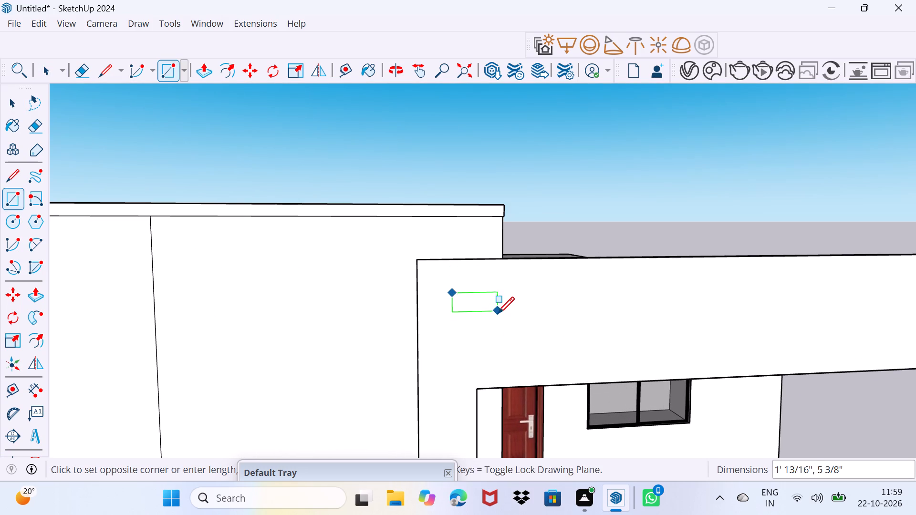
left_click(492, 318)
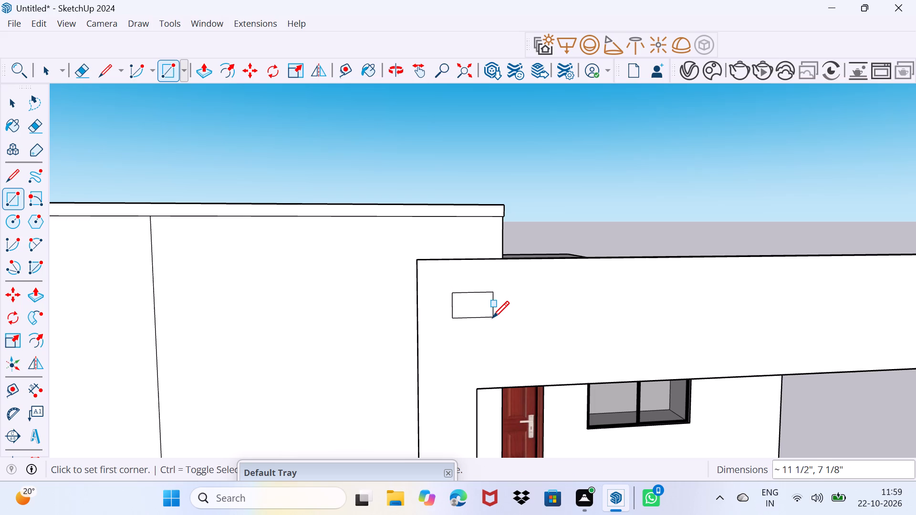
key("space")
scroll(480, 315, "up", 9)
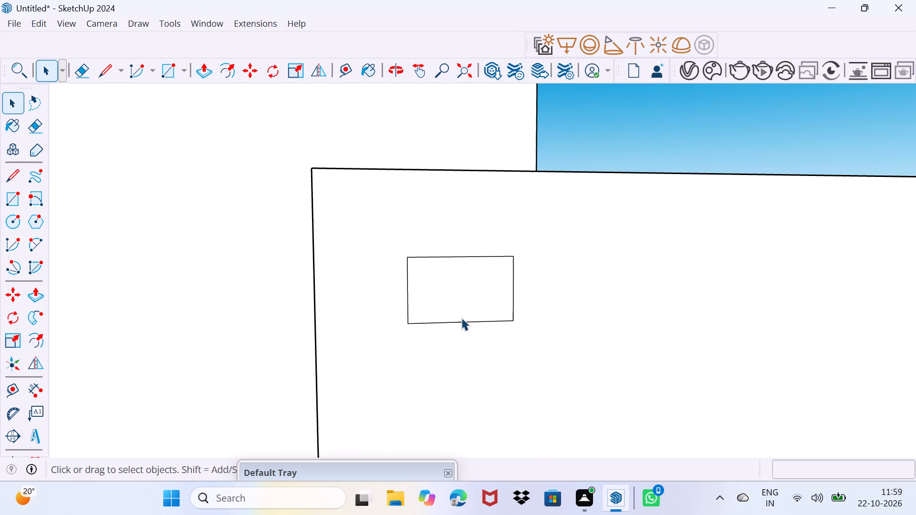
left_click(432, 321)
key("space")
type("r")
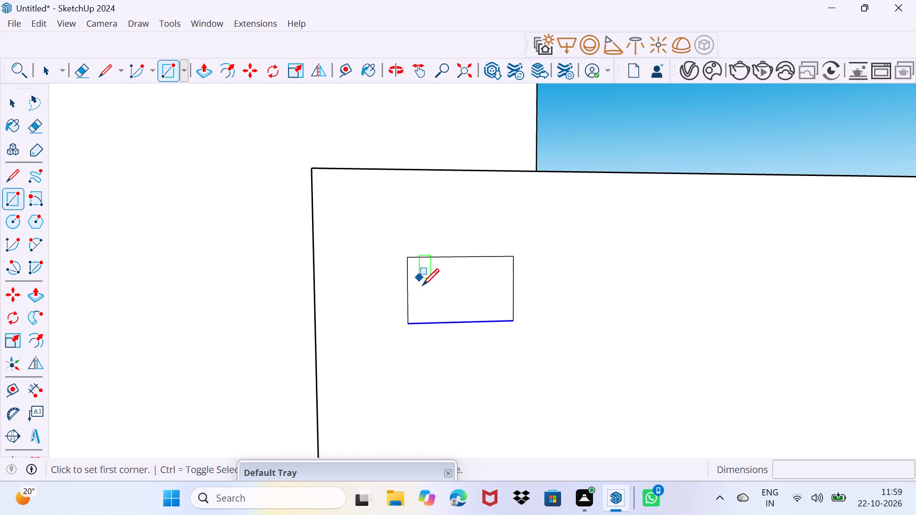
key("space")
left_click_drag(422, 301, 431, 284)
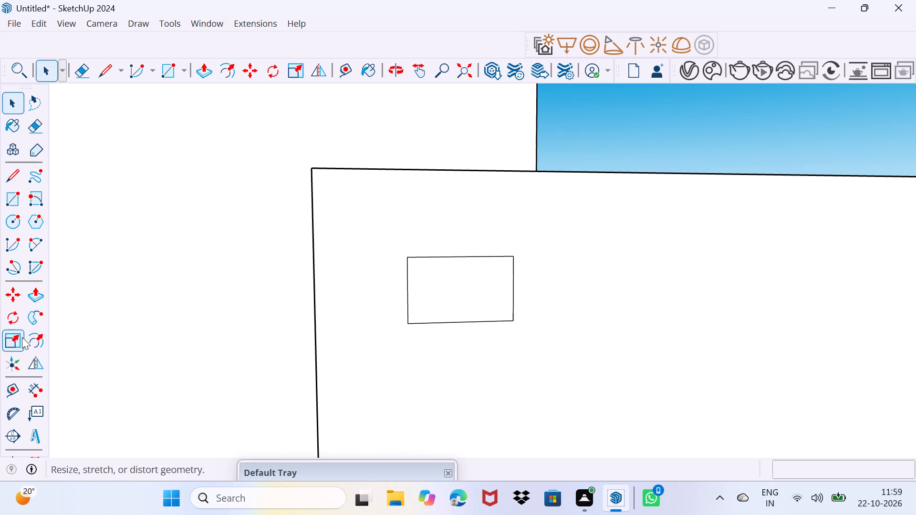
Offset the small rectangle's outline inward about 13/16".
left_click(35, 334)
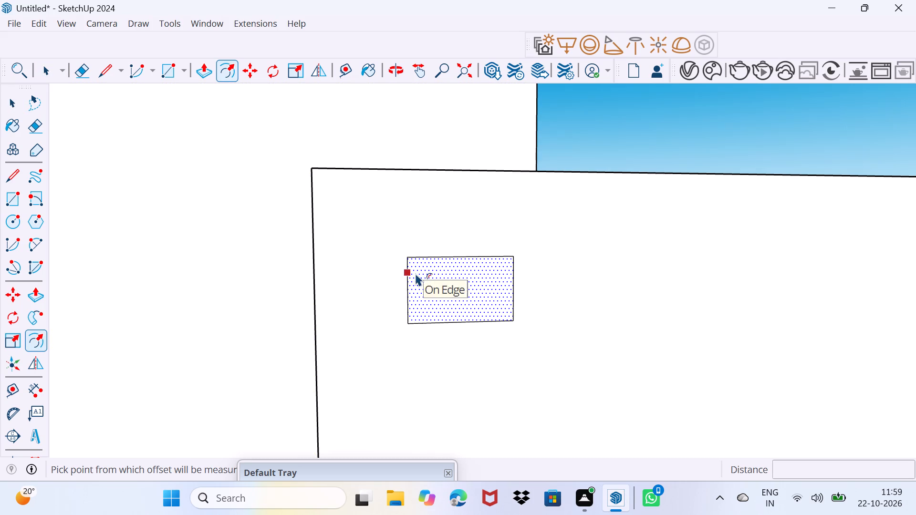
left_click(416, 273)
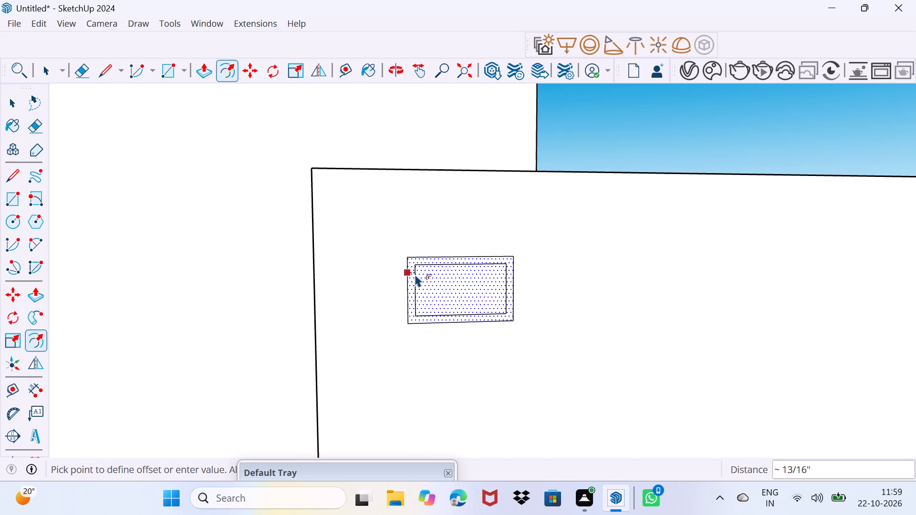
left_click(415, 274)
key("space")
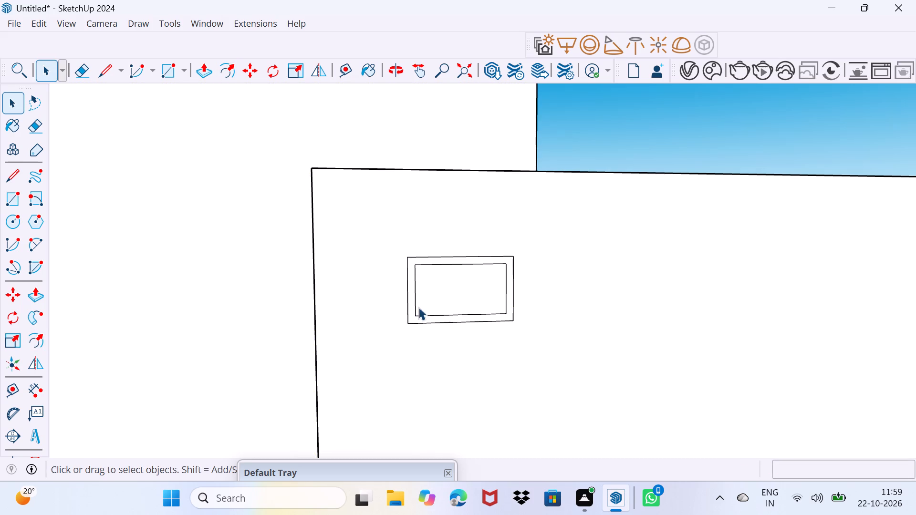
Push/Pull the border face between the two rectangles outward about 1 5/16" to form a raised frame, and deselect it.
left_click(415, 316)
left_click(415, 318)
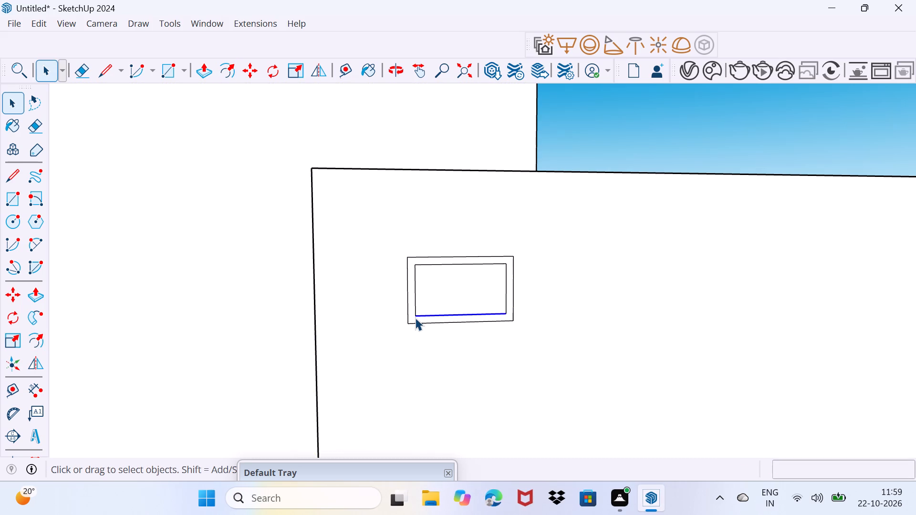
left_click_drag(414, 320, 421, 311)
scroll(416, 322, "up", 4)
left_click(412, 315)
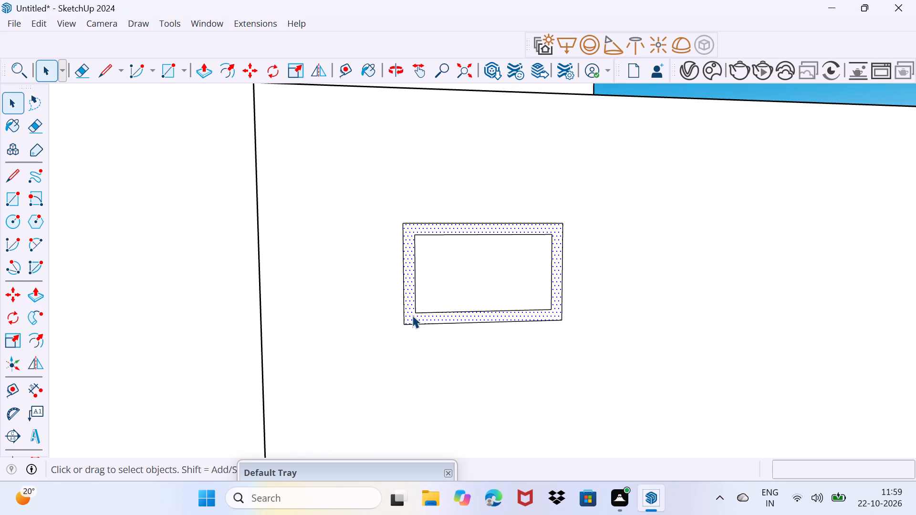
key("p")
left_click(412, 315)
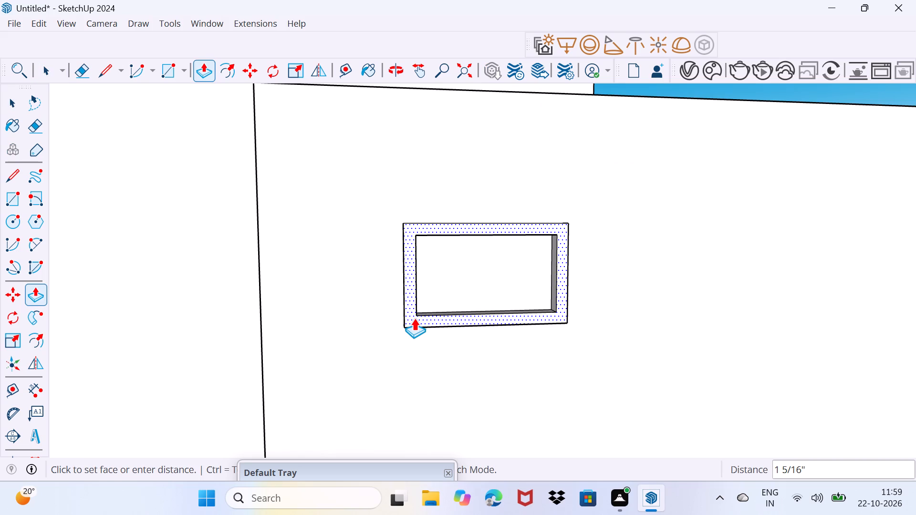
left_click(415, 318)
key("space")
left_click_drag(407, 356, 425, 329)
Examine the raised rectangular frame and its placement on the front band from the front.
scroll(424, 317, "down", 2)
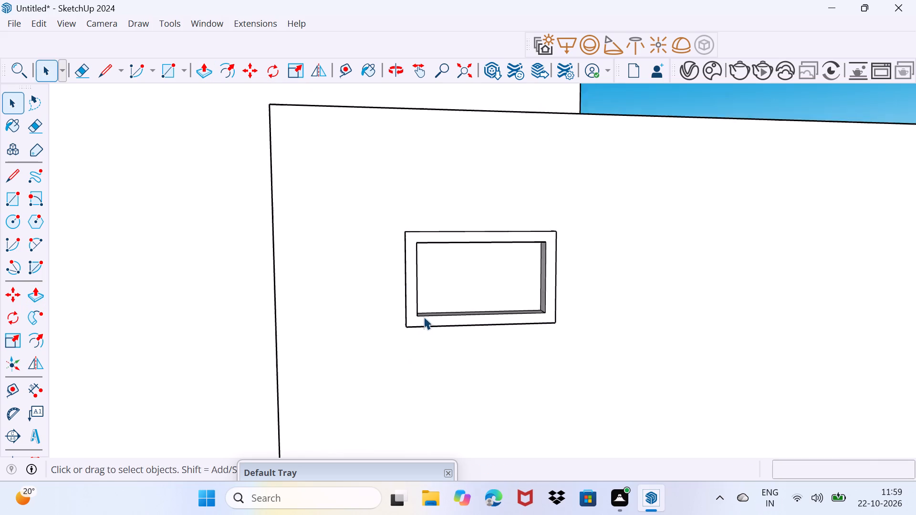
scroll(424, 317, "down", 8)
middle_click_drag(511, 350, 473, 346)
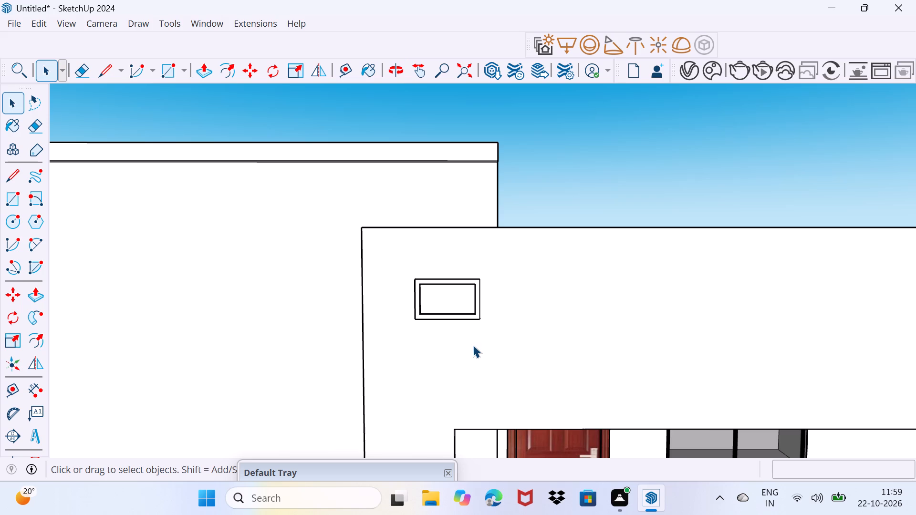
middle_click_drag(662, 308, 698, 312)
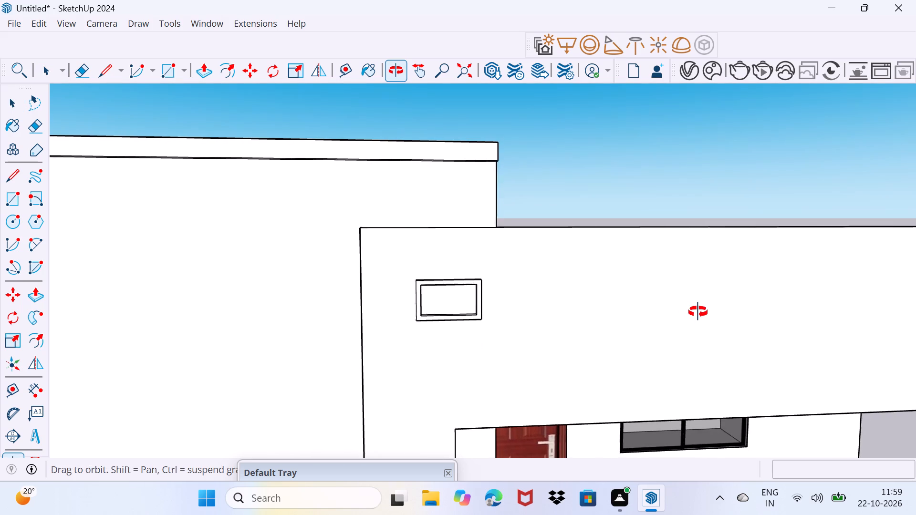
middle_click_drag(698, 312, 566, 300)
scroll(566, 300, "down", 5)
middle_click_drag(637, 311, 589, 301)
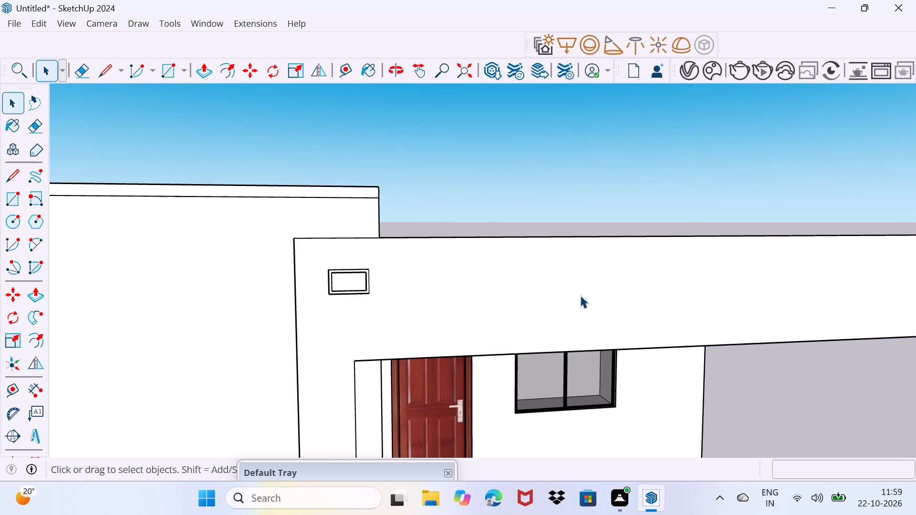
Draw a three-line outline on the band's front face from its top edge, about 9' 10" wide and 1' 10" deep.
key("l")
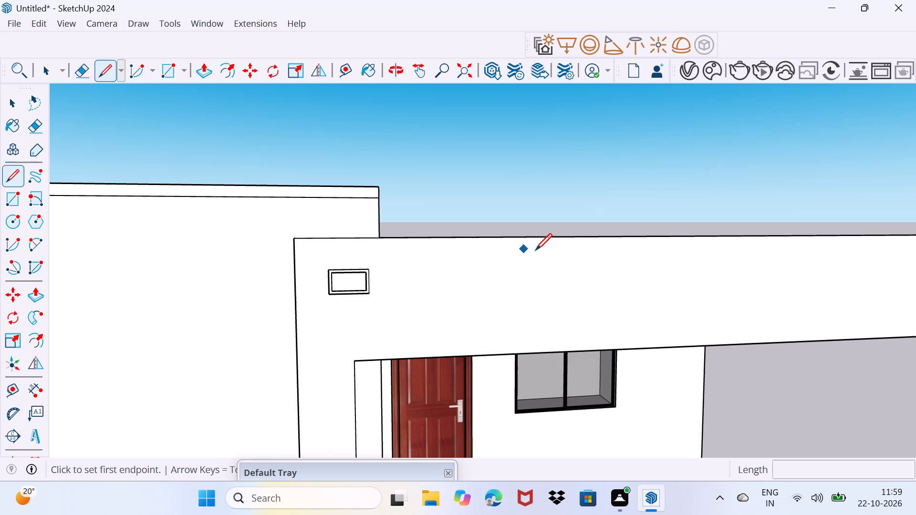
left_click(560, 240)
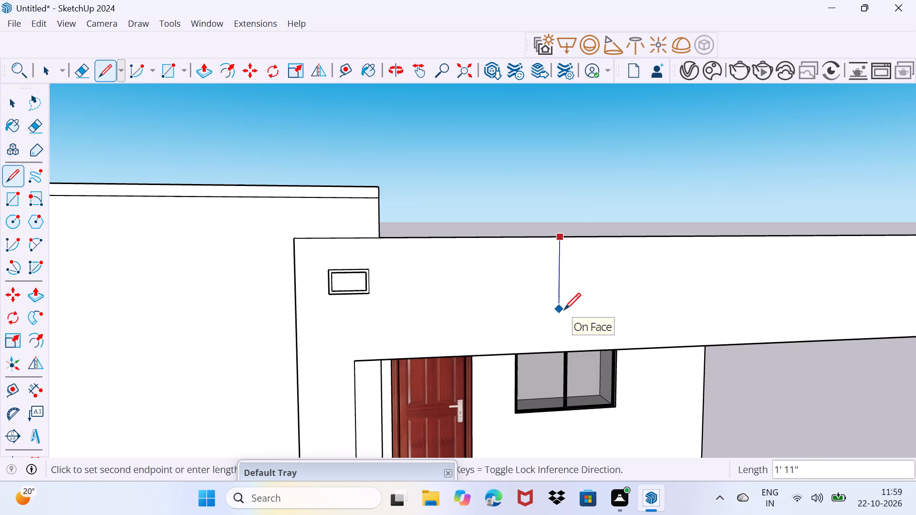
left_click(564, 306)
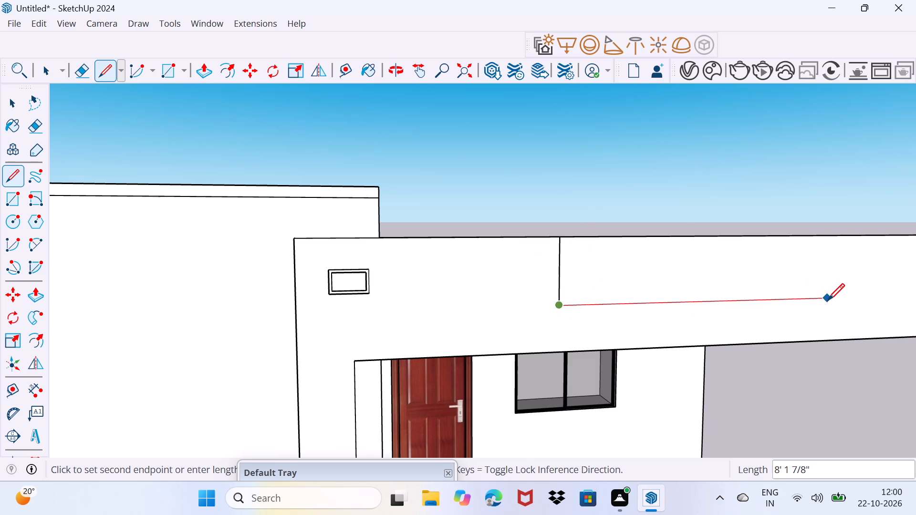
scroll(828, 300, "down", 2)
middle_click_drag(834, 300, 628, 296)
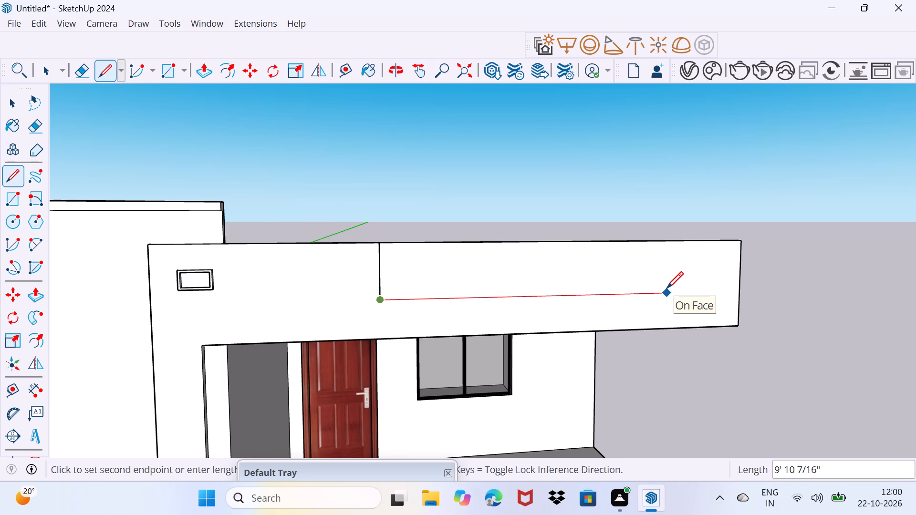
left_click(665, 288)
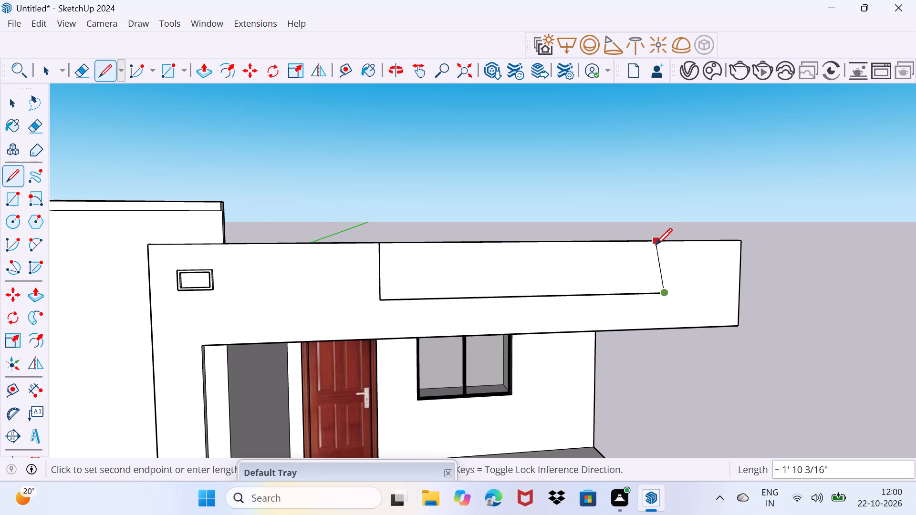
left_click(666, 245)
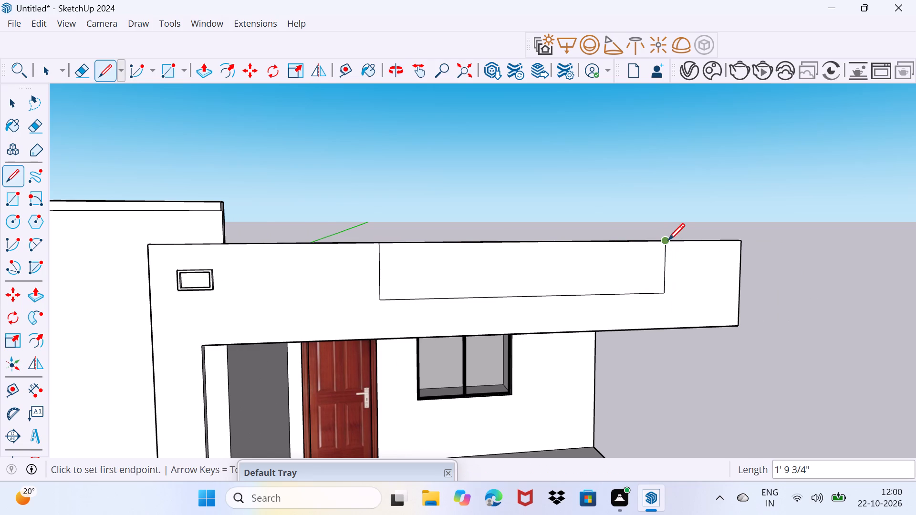
Push/Pull the outlined face back through the band's thickness to cut an open notch in its top.
key("space")
left_click(611, 267)
key("p")
left_click(611, 267)
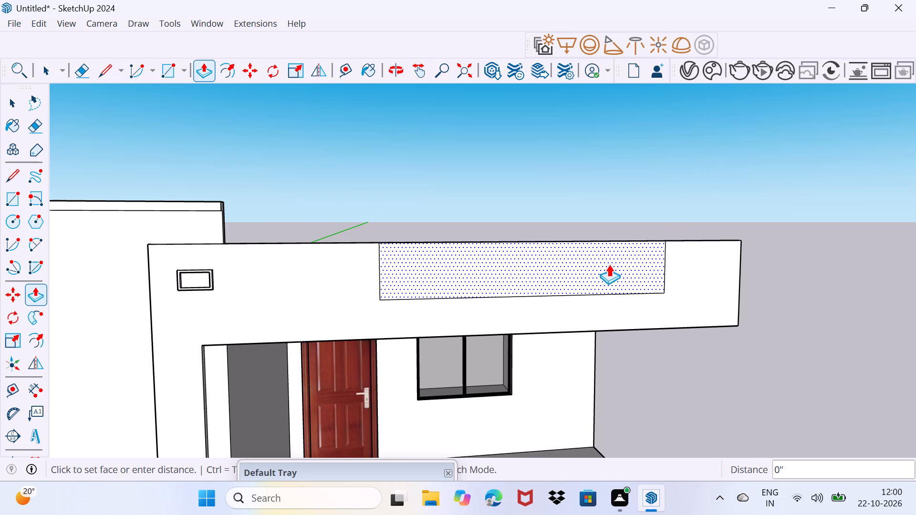
left_click(603, 258)
key("space")
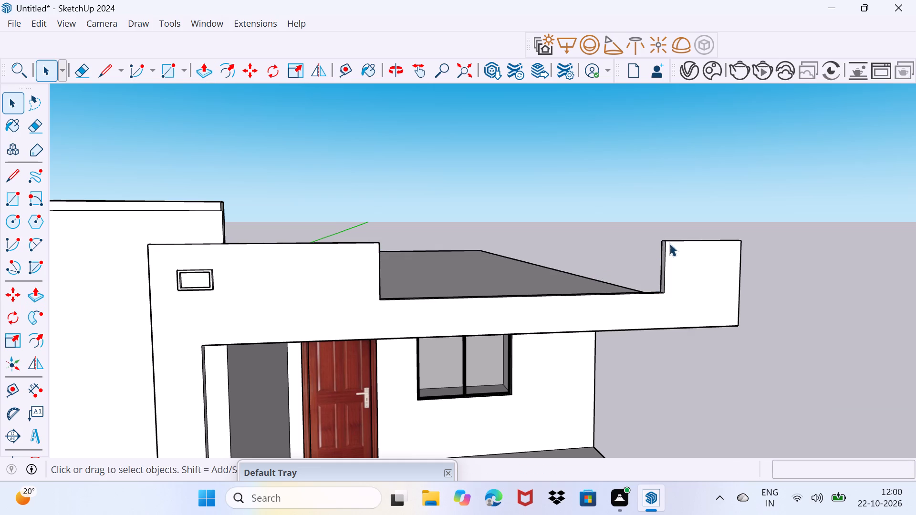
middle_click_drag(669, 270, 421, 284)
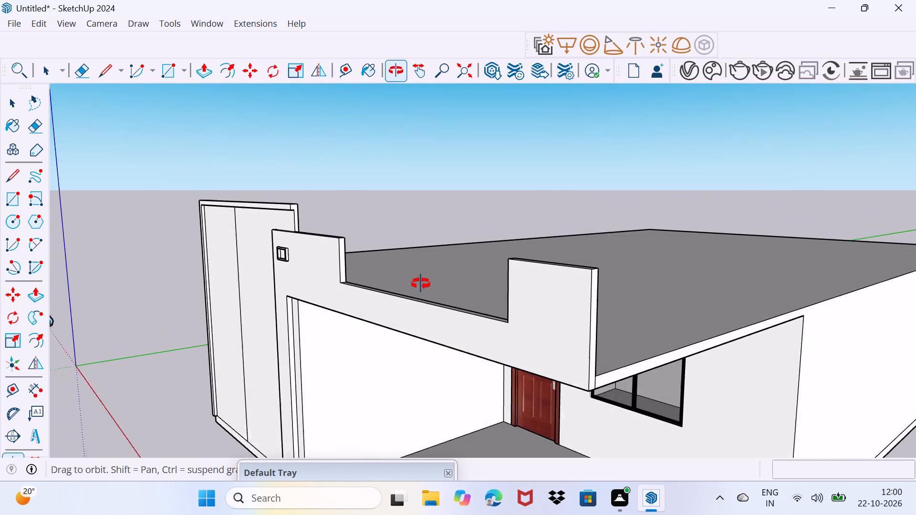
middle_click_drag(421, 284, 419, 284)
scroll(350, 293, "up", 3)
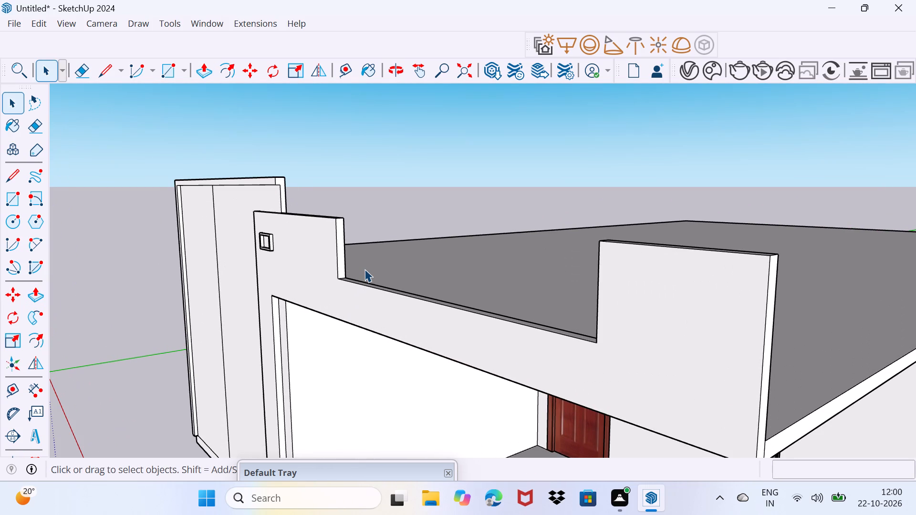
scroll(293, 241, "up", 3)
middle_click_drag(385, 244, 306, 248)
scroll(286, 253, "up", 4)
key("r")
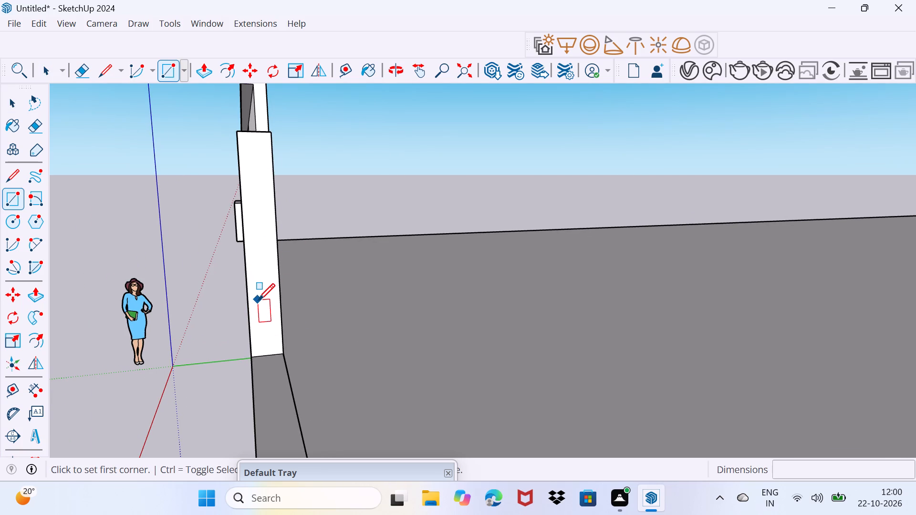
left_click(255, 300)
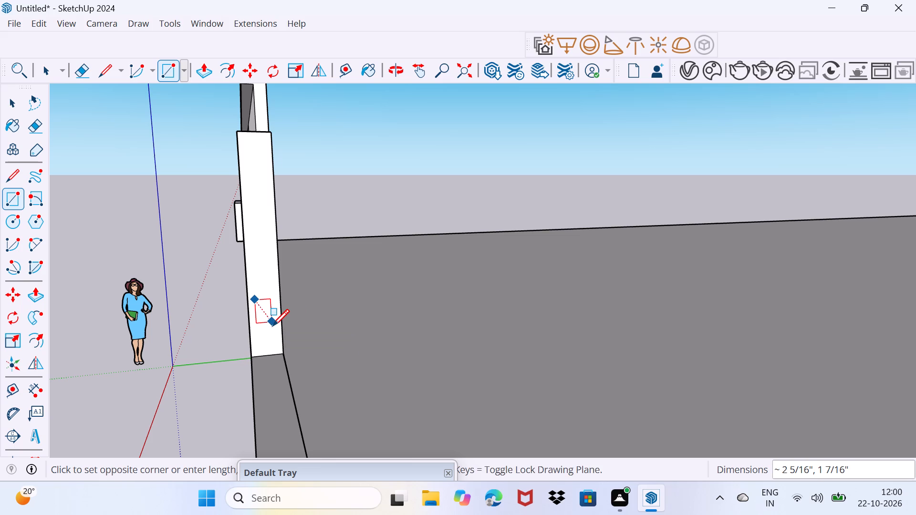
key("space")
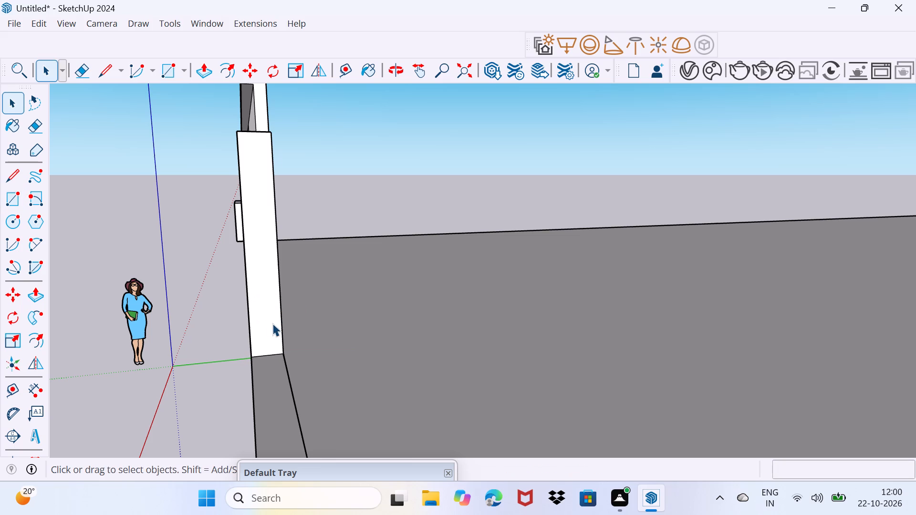
Draw a square about 1 9/16" per side near the bottom of the notch's end face, on the framed-rectangle side.
scroll(279, 335, "up", 4)
key("r")
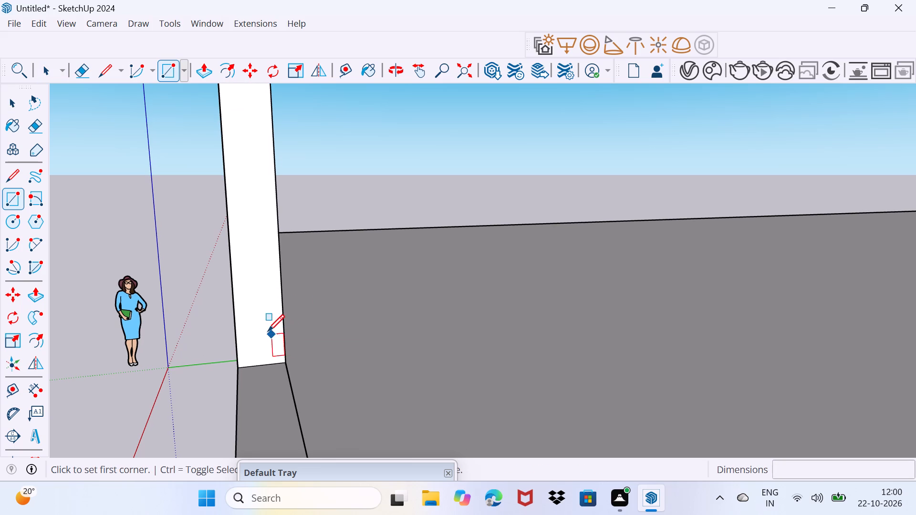
left_click(246, 304)
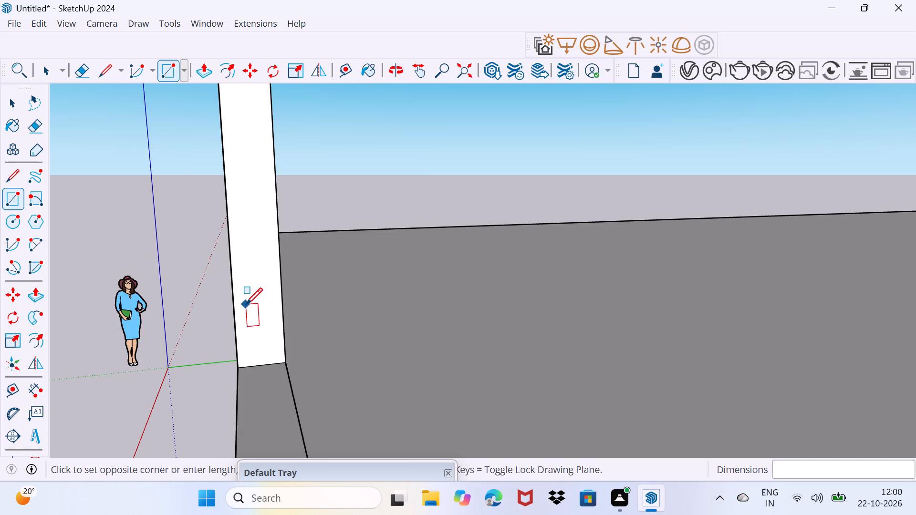
left_click(270, 326)
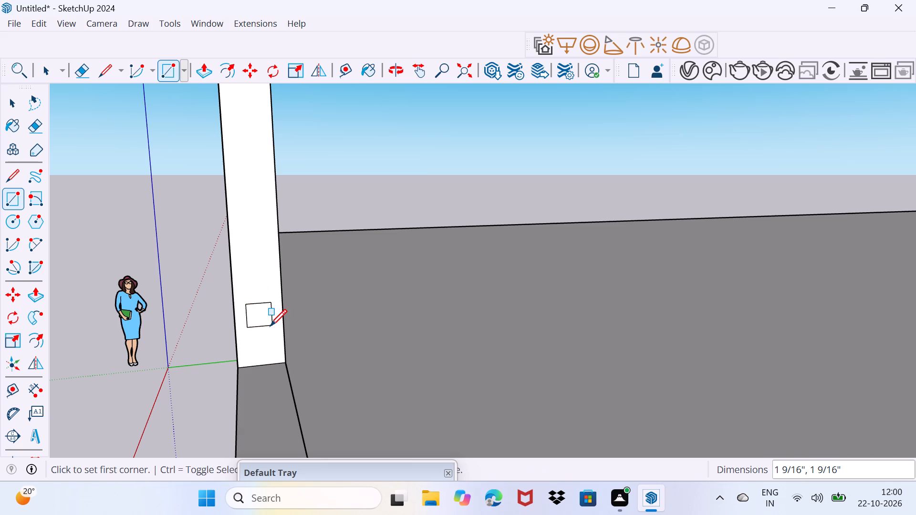
key("space")
Copy the square's four edges about 1' 4 3/4" straight up the end face and divide the spacing by 4 for evenly spaced squares.
left_click(265, 323)
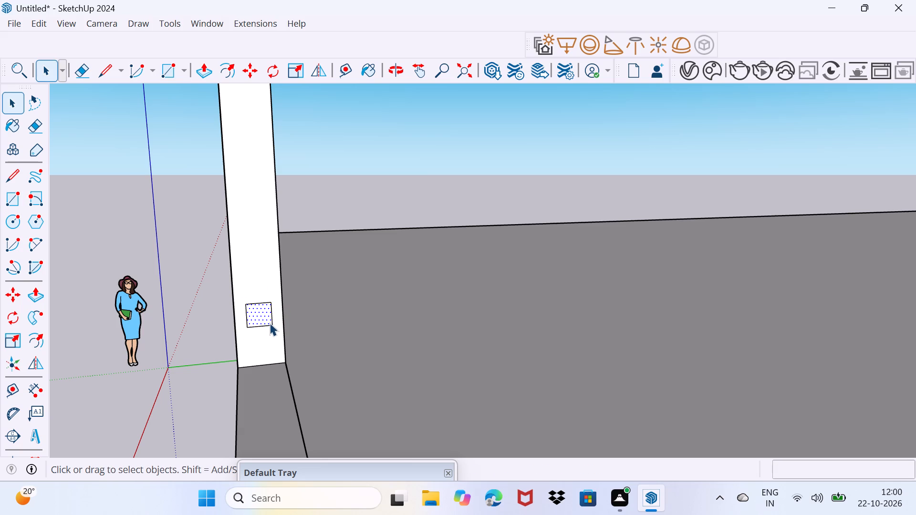
left_click(261, 324, "ctrl+shift")
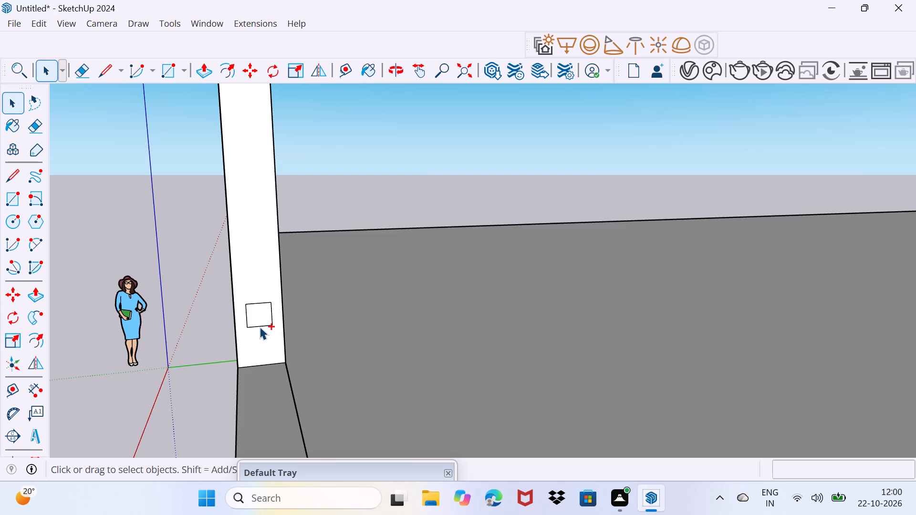
left_click(260, 325, "ctrl")
left_click(247, 319, "ctrl")
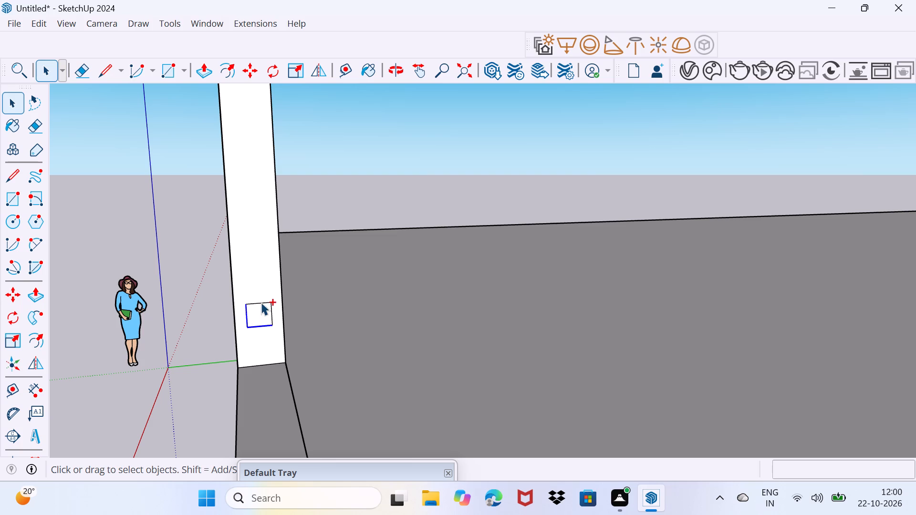
left_click(261, 302, "ctrl")
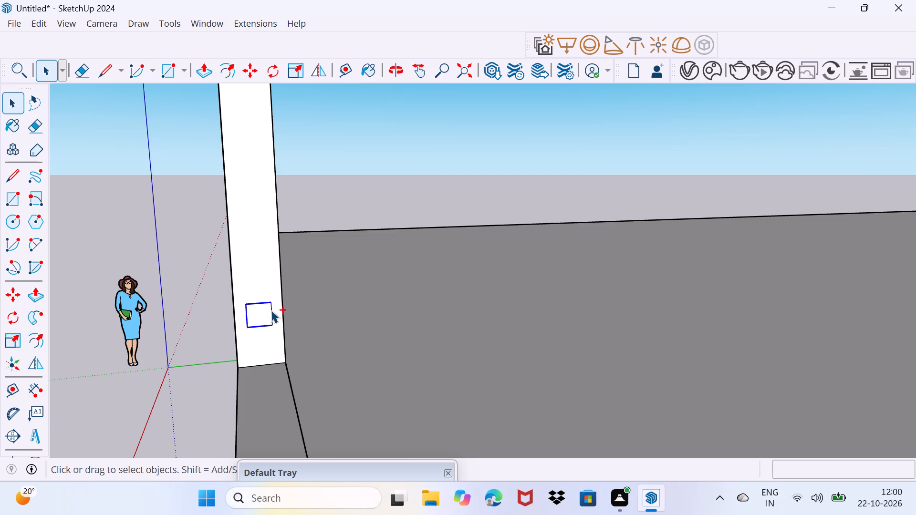
left_click(272, 309, "ctrl")
key("m")
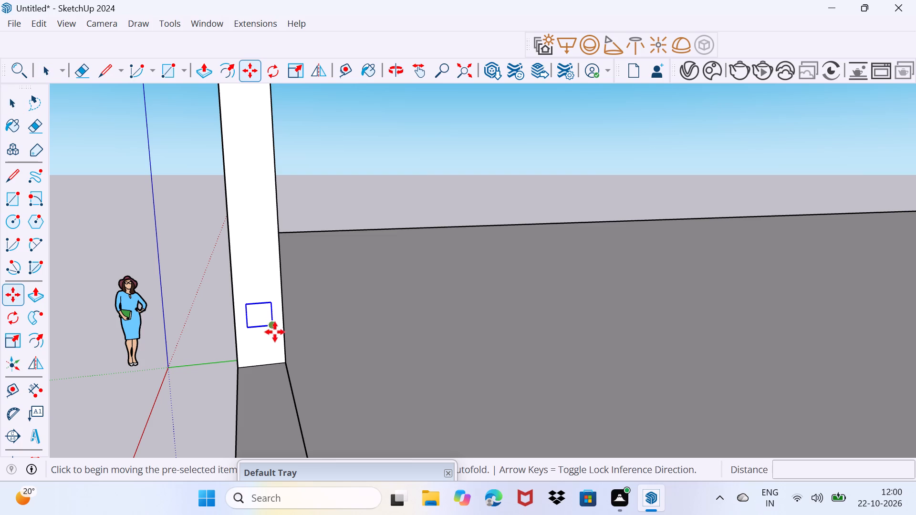
left_click(276, 323)
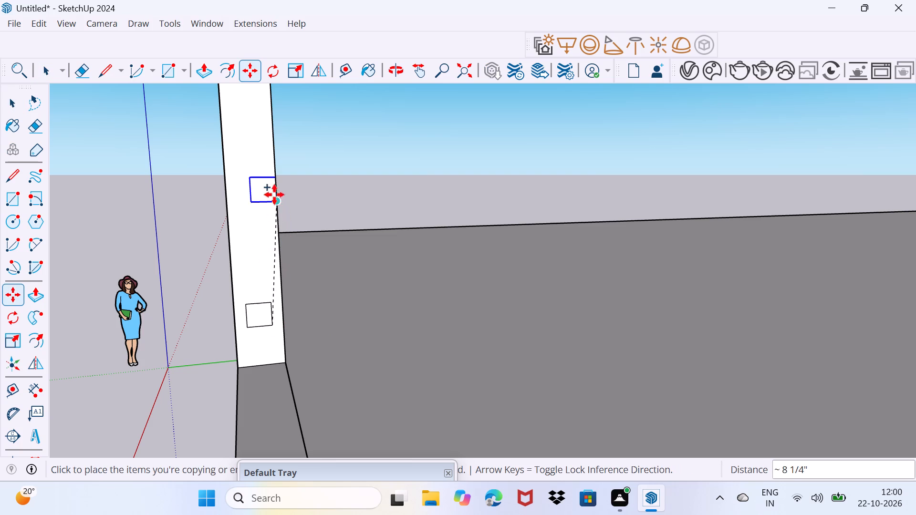
middle_click_drag(265, 158, 270, 286, "shift")
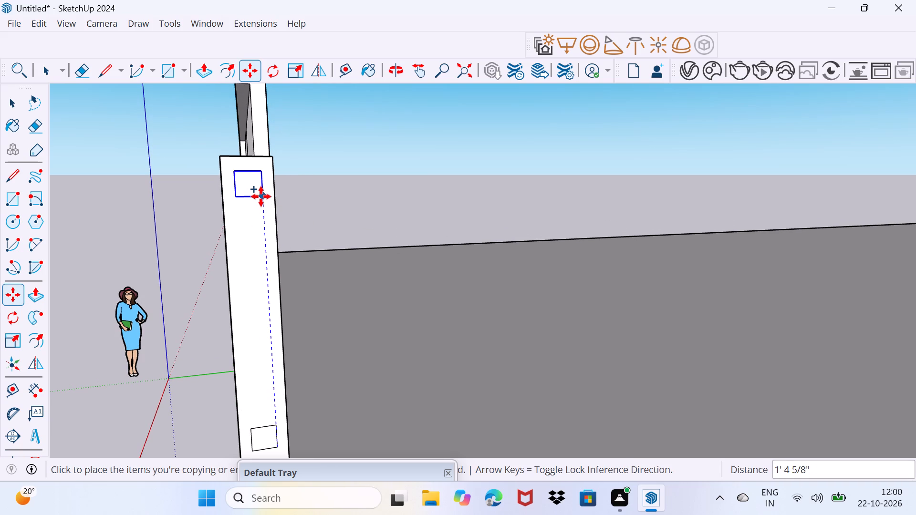
left_click(261, 194)
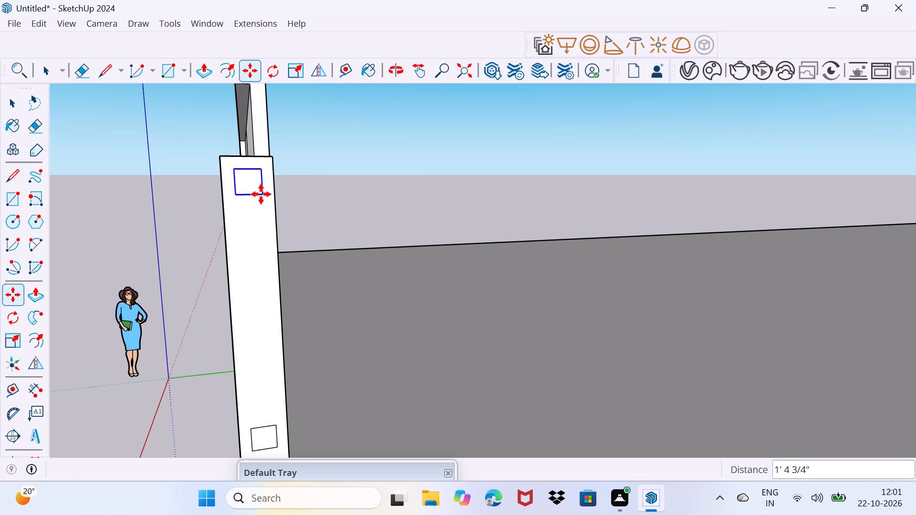
type("/4")
key("Return")
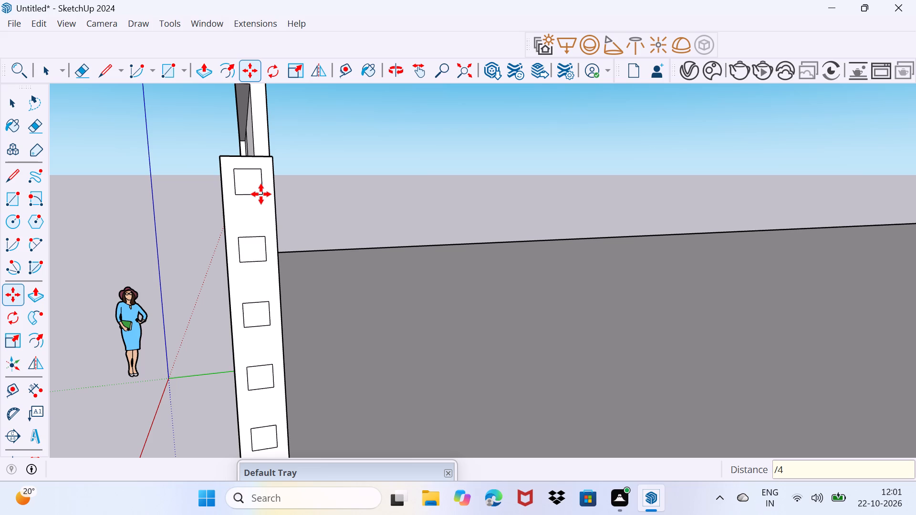
key("space")
Push/Pull the topmost square across the notch to the opposite end wall to form the top railing bar.
scroll(227, 211, "down", 4)
middle_click_drag(263, 267, 325, 250)
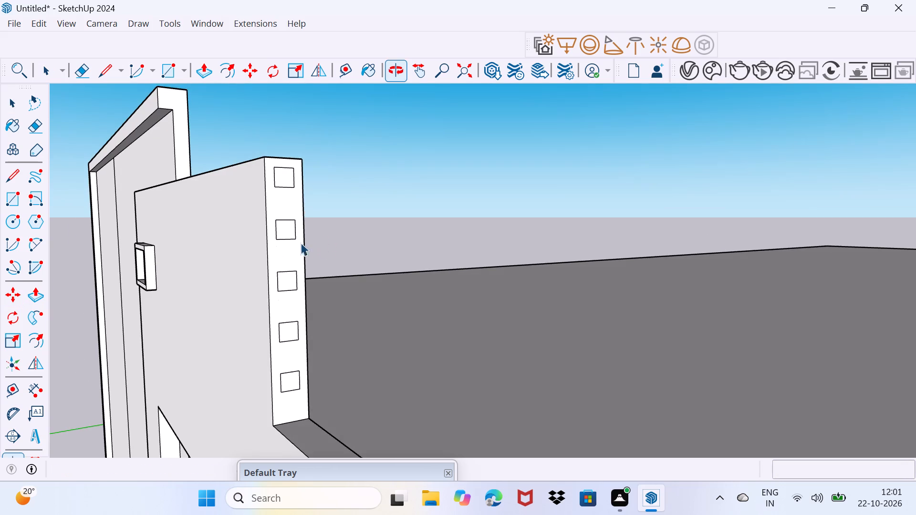
scroll(285, 183, "up", 3)
left_click(287, 182)
key("p")
left_click(287, 182)
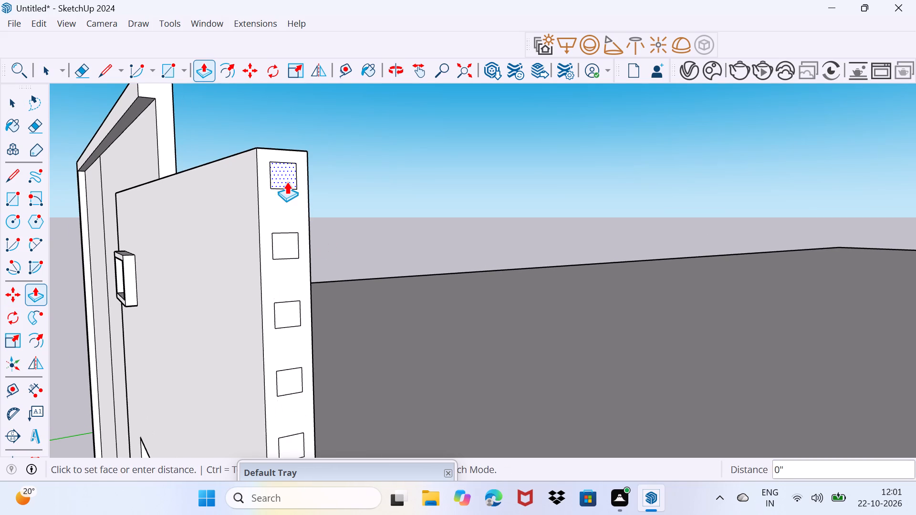
scroll(449, 223, "down", 7)
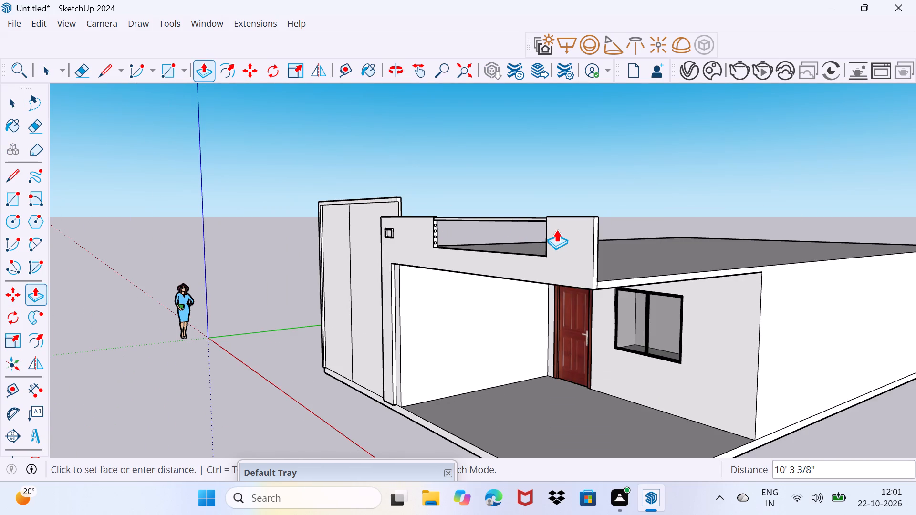
left_click(556, 229)
key("space")
Push/Pull the second square from the top across the notch to the opposite end wall as a railing bar.
scroll(544, 235, "down", 1)
scroll(525, 240, "up", 4)
middle_click_drag(525, 241, 483, 247)
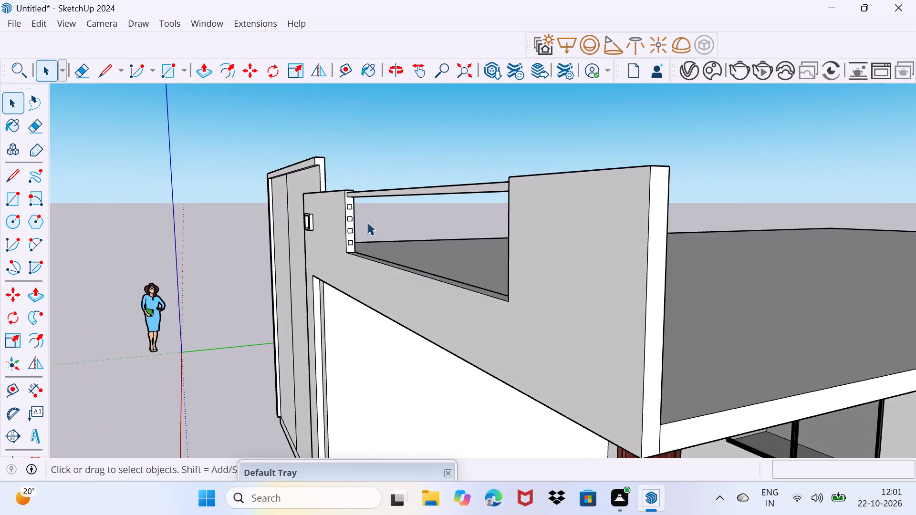
scroll(358, 216, "up", 5)
scroll(349, 205, "down", 1)
left_click(311, 184)
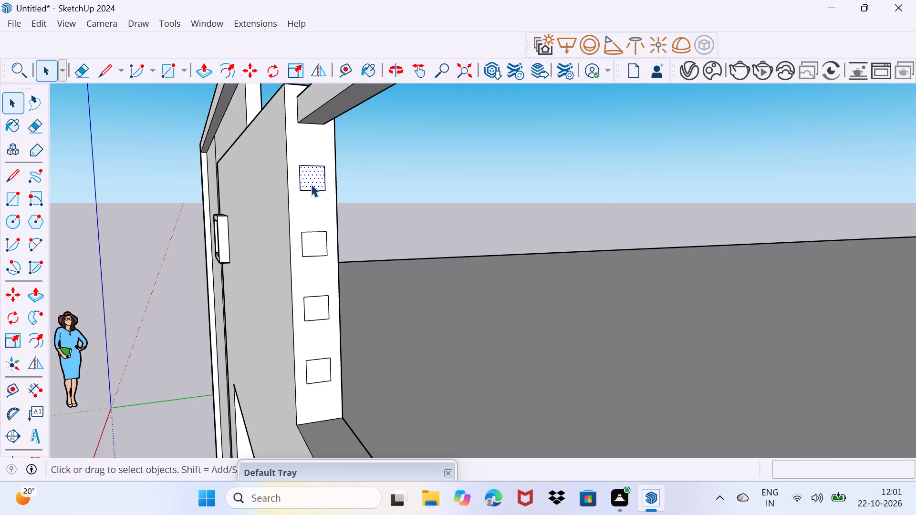
key("p")
left_click(311, 184)
scroll(395, 209, "down", 6)
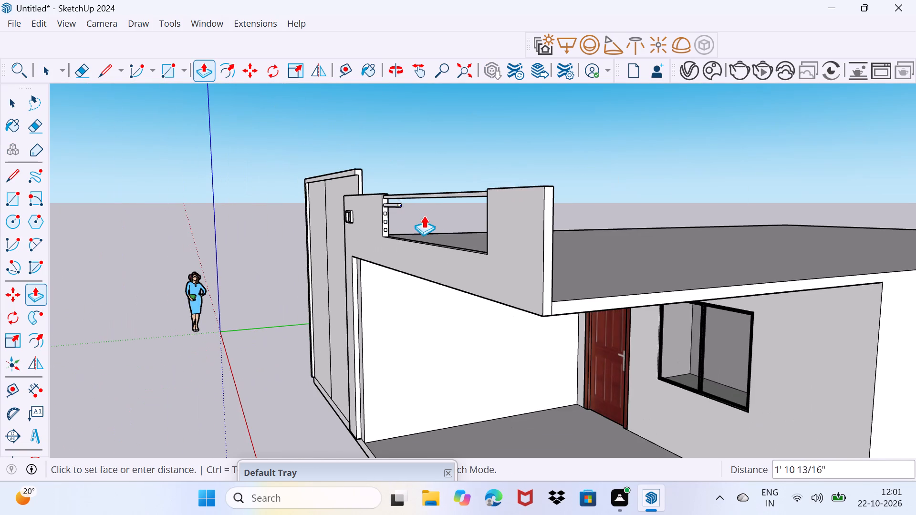
left_click(493, 221)
key("space")
Push/Pull the middle square across the notch to the opposite end wall as the third railing bar.
scroll(414, 221, "up", 5)
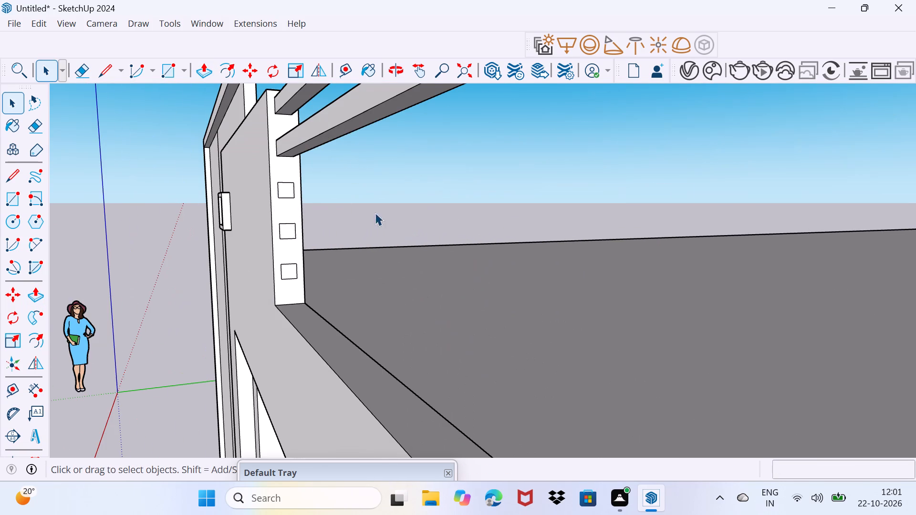
left_click(284, 188)
key("p")
left_click(284, 188)
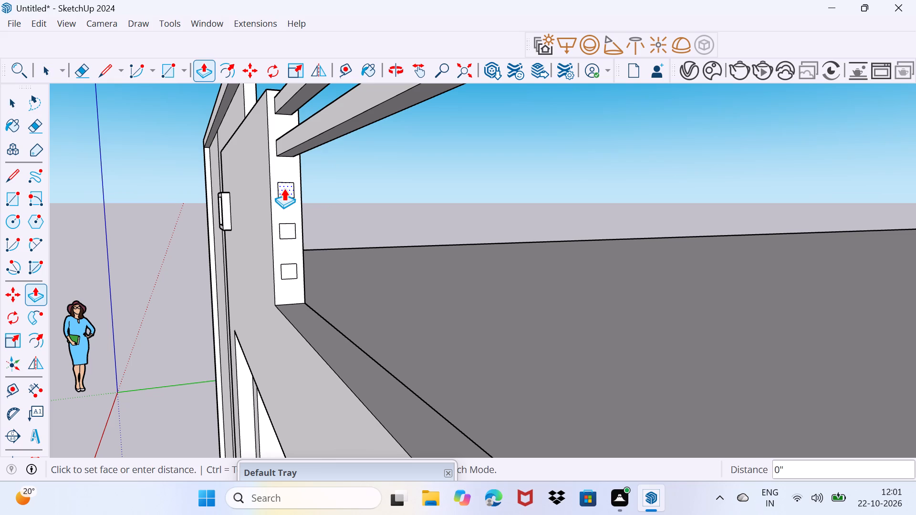
scroll(471, 247, "down", 6)
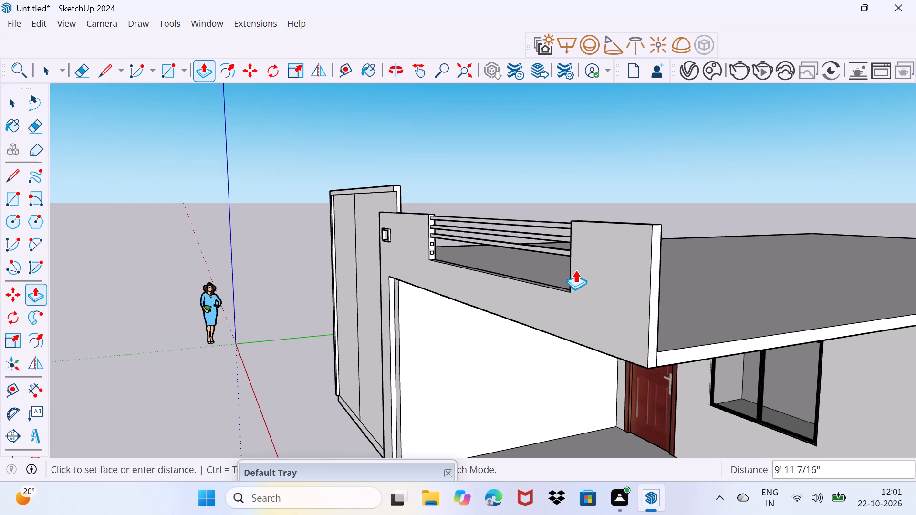
left_click(575, 270)
key("space")
Push/Pull the fourth square from the top across the notch to the opposite end wall as a railing bar.
scroll(437, 240, "up", 8)
scroll(381, 258, "down", 3)
scroll(299, 248, "down", 1)
left_click(247, 301)
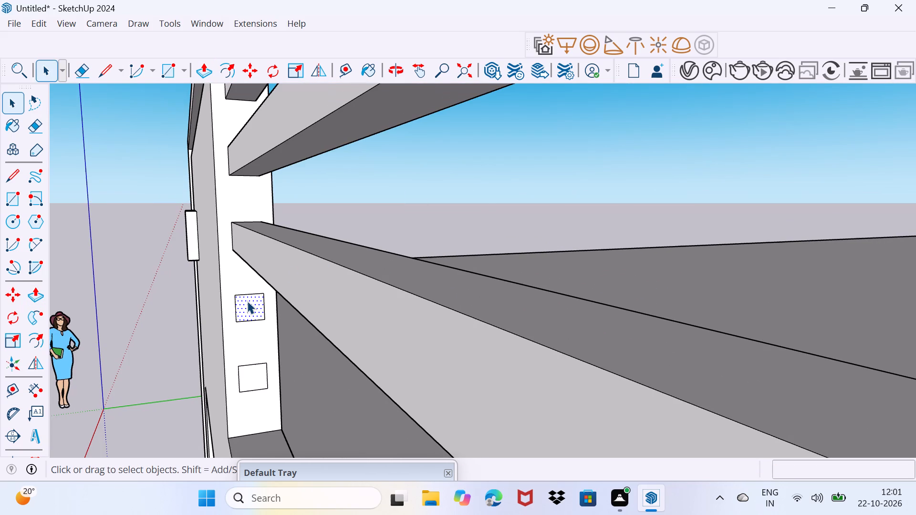
key("p")
left_click(247, 301)
scroll(366, 337, "down", 9)
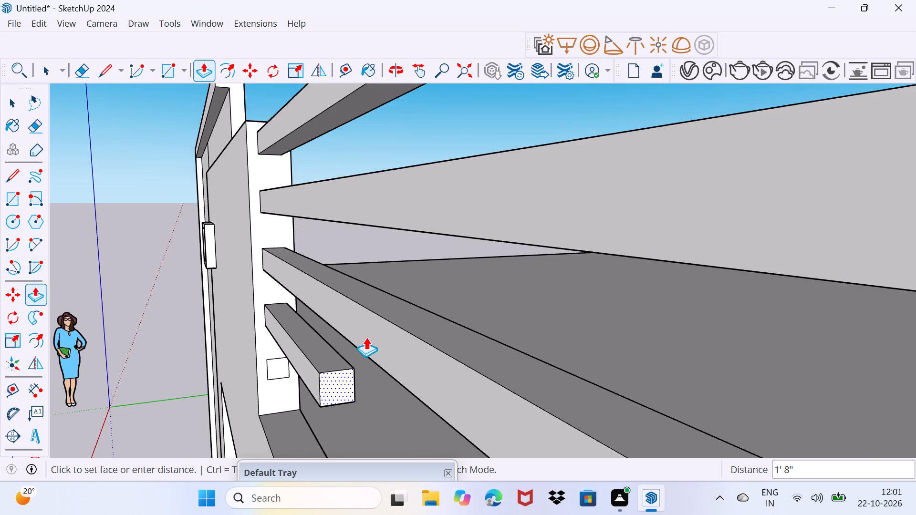
scroll(366, 337, "down", 14)
middle_click_drag(367, 337, 366, 311)
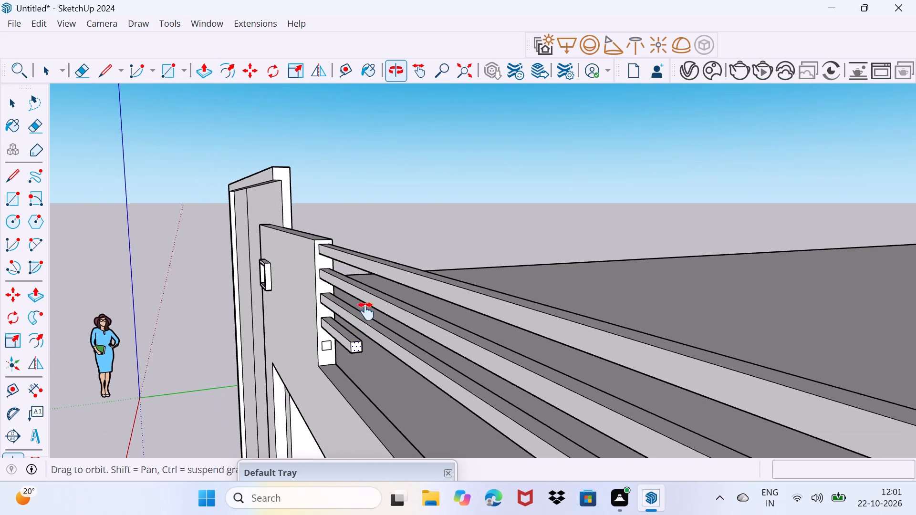
middle_click_drag(366, 311, 366, 222)
scroll(548, 292, "down", 8)
middle_click_drag(575, 310, 489, 247, "shift")
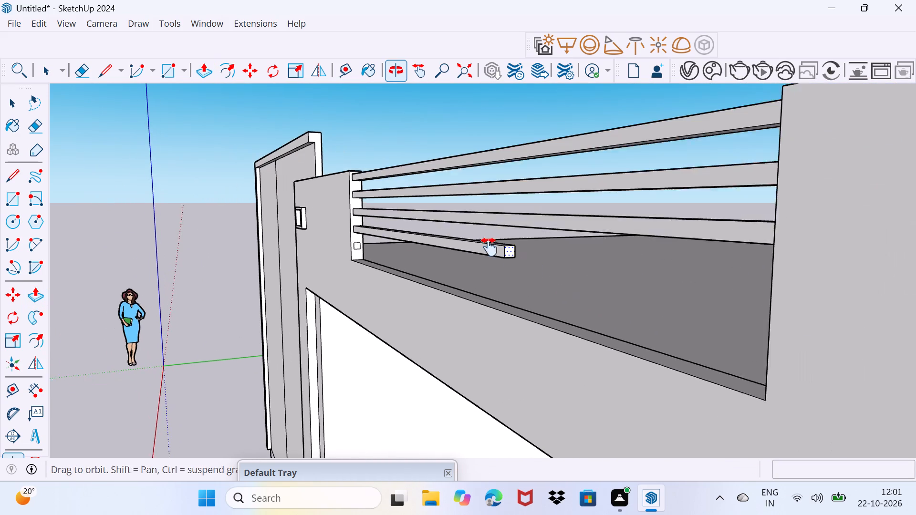
middle_click_drag(489, 247, 488, 247, "shift")
left_click(766, 308)
key("space")
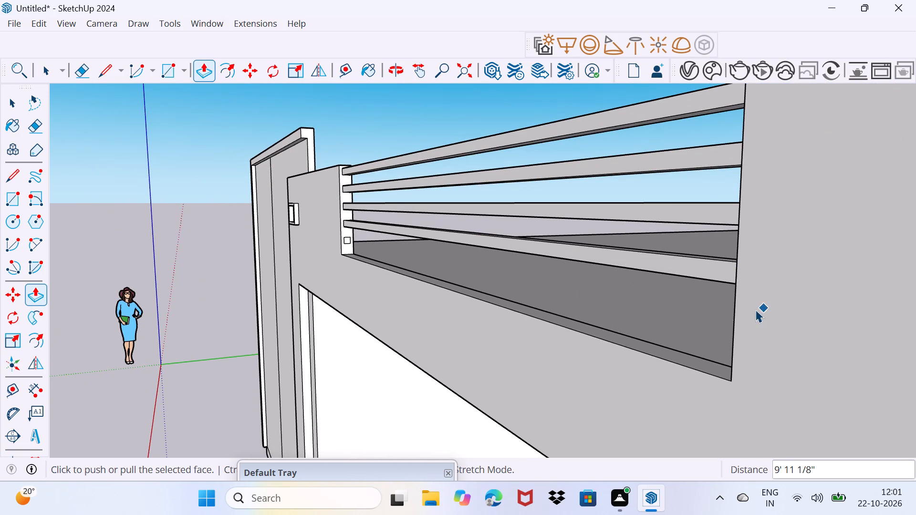
Push/Pull the lowest square across the notch to the opposite end wall to form the bottom railing bar.
scroll(389, 286, "up", 5)
scroll(321, 209, "up", 4)
left_click(343, 227)
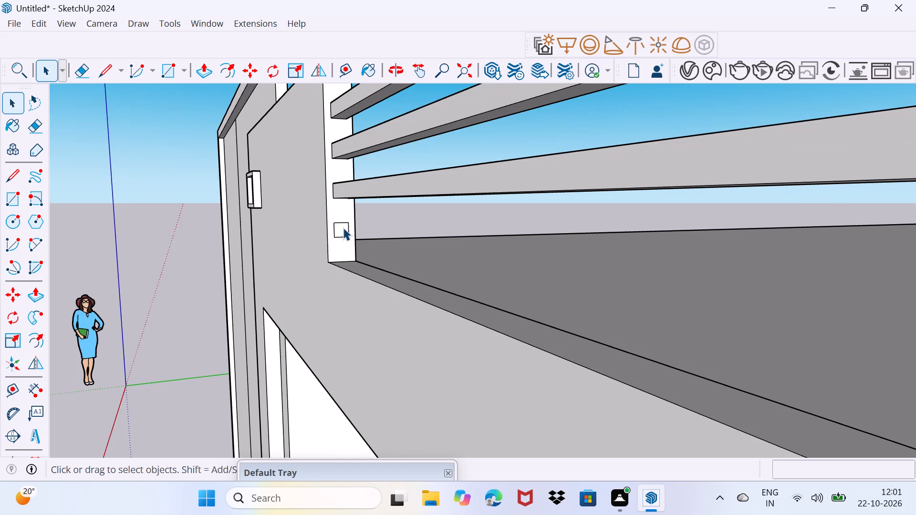
key("p")
left_click(343, 227)
scroll(562, 329, "down", 11)
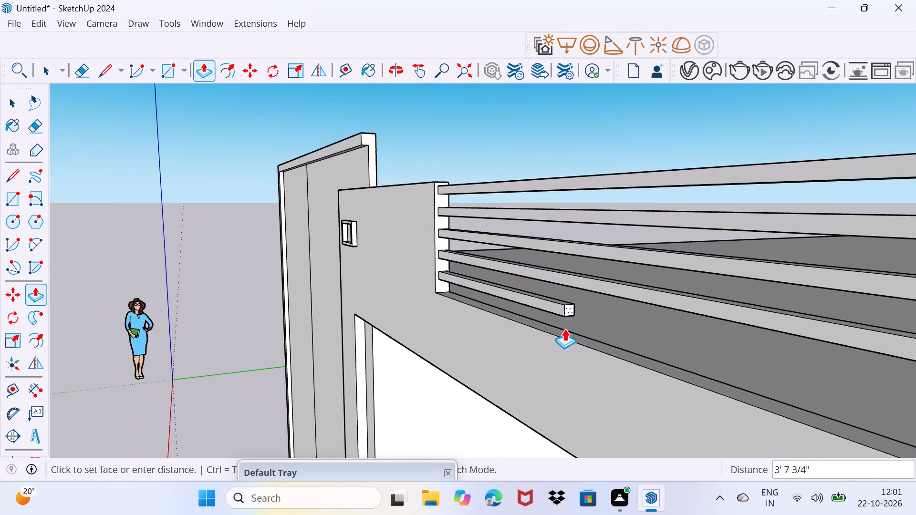
scroll(564, 329, "down", 5)
left_click(902, 423)
key("space")
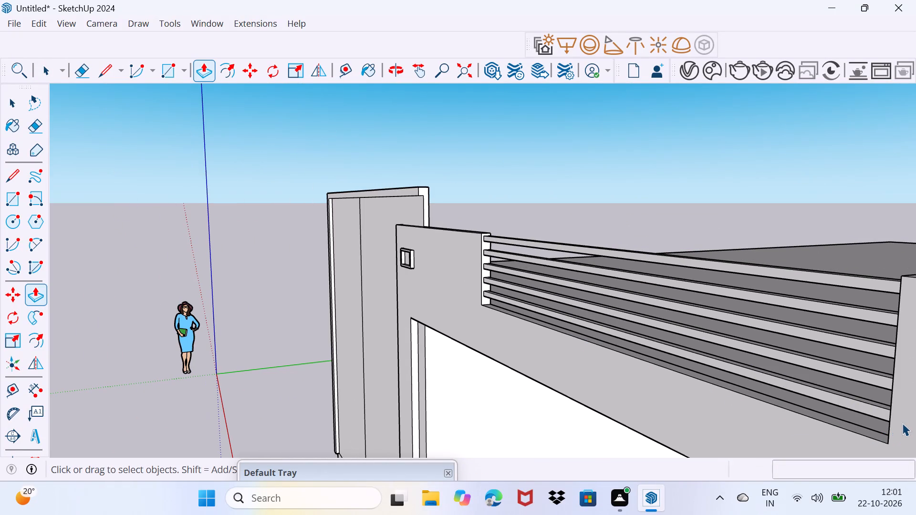
Examine the railing bars and the front of the house from several angles, including from below.
scroll(873, 397, "down", 8)
middle_click_drag(792, 384, 915, 352)
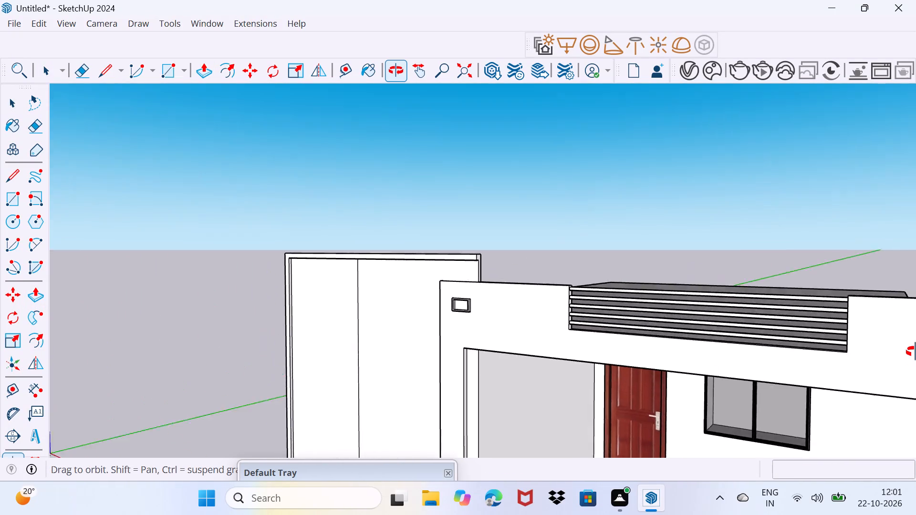
middle_click_drag(915, 352, 909, 340)
scroll(535, 321, "up", 3)
middle_click_drag(489, 331, 781, 353)
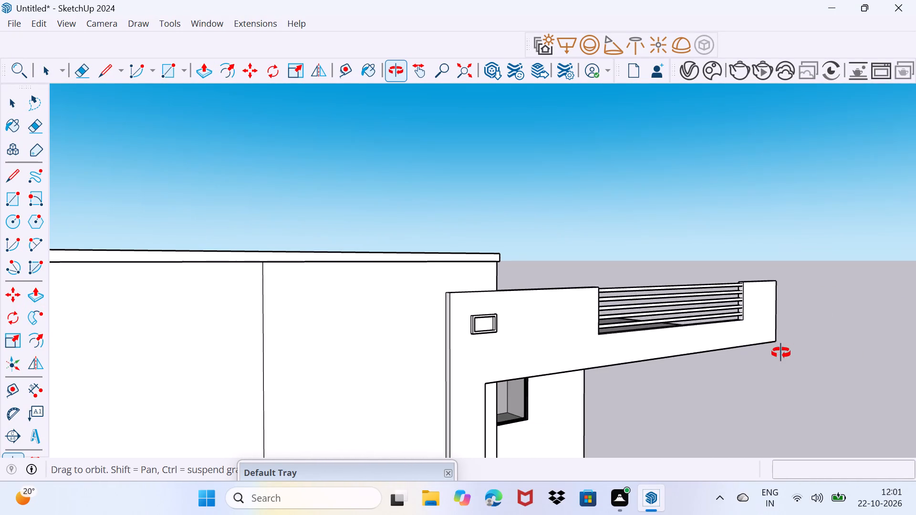
middle_click_drag(781, 353, 731, 342)
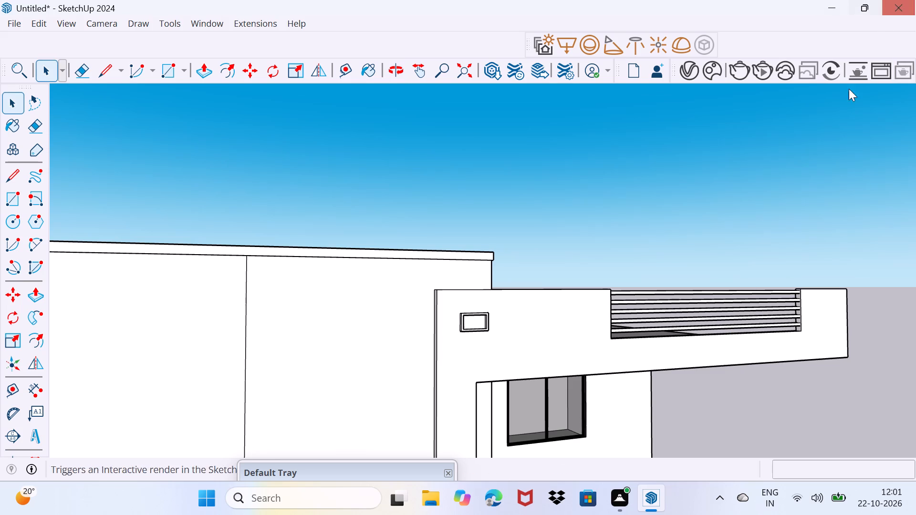
middle_click_drag(851, 298, 572, 226)
scroll(572, 226, "down", 10)
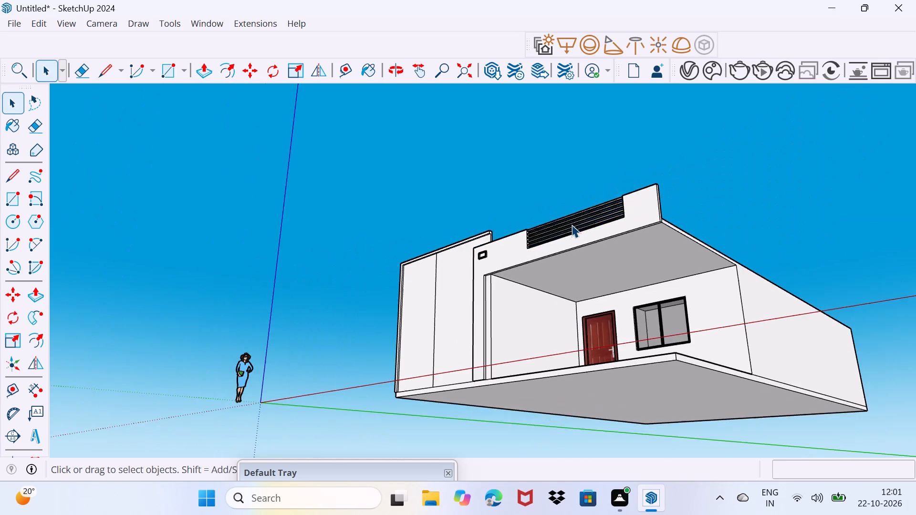
scroll(572, 225, "down", 4)
middle_click_drag(586, 236, 522, 230)
scroll(589, 241, "down", 1)
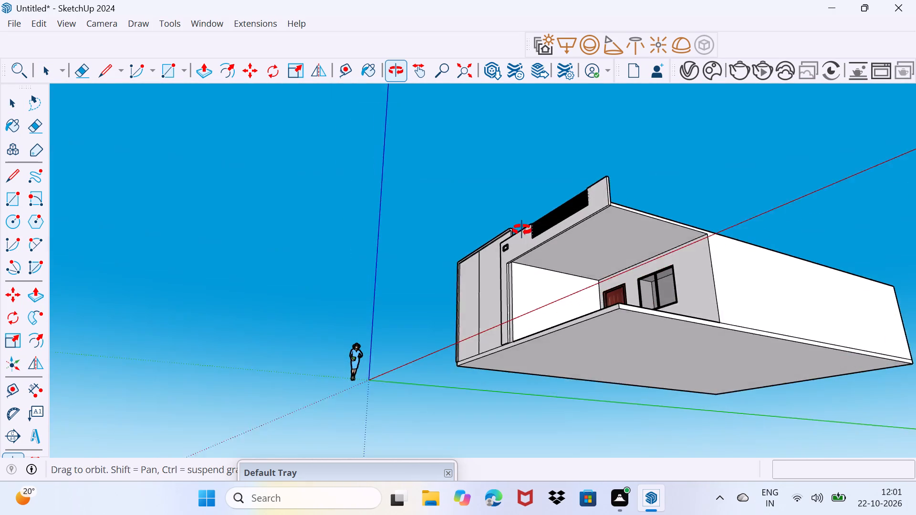
middle_click_drag(522, 230, 507, 227)
Draw a 3" line across the narrow underside strip of the front band, splitting off its outer end portion.
scroll(587, 215, "up", 16)
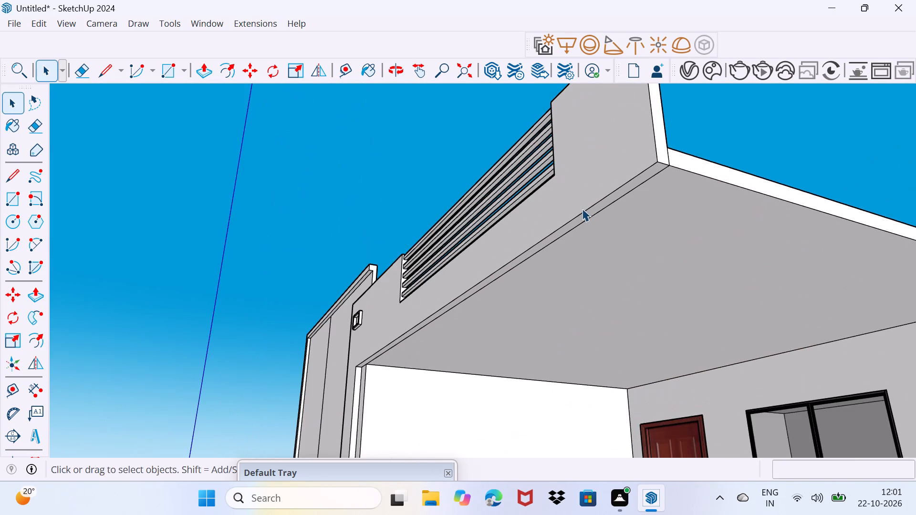
scroll(582, 209, "up", 3)
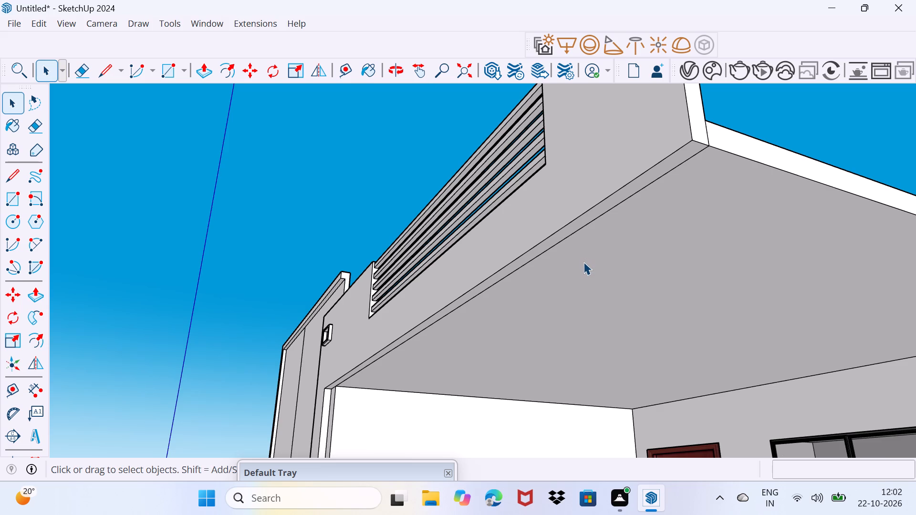
key("l")
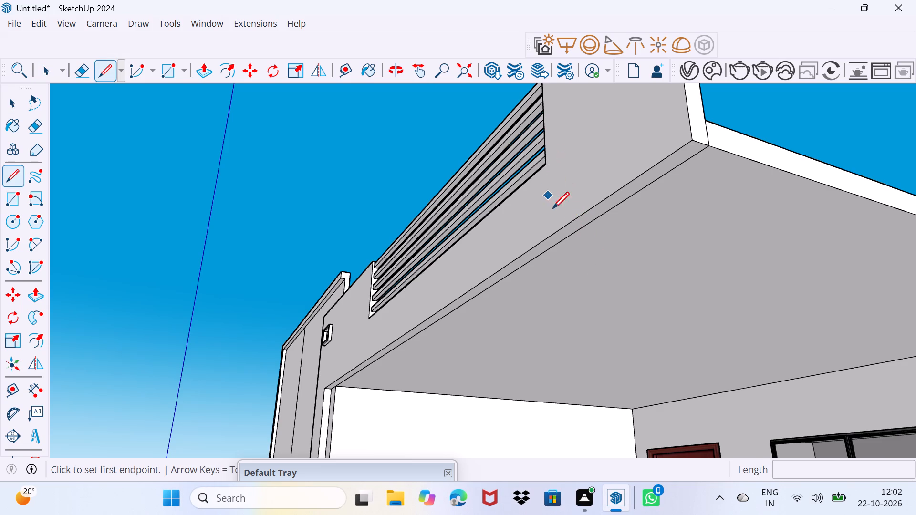
left_click(561, 229)
left_click(575, 233)
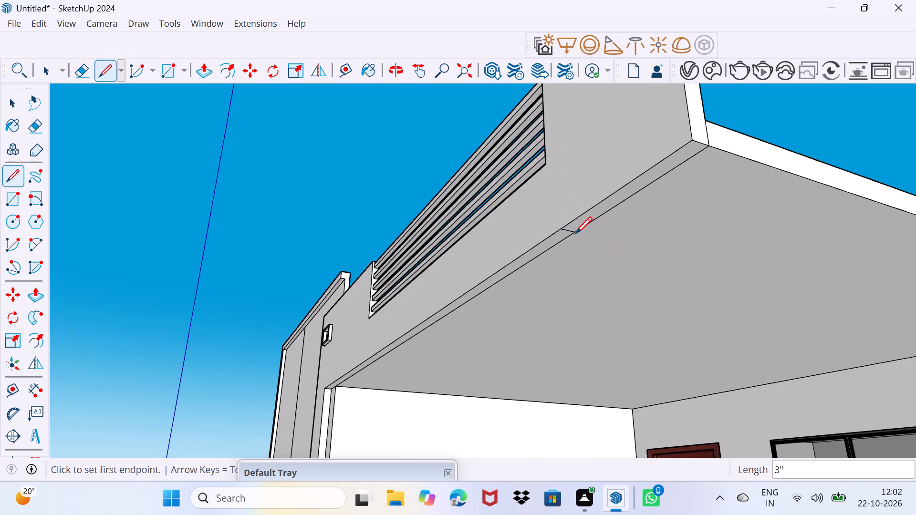
key("space")
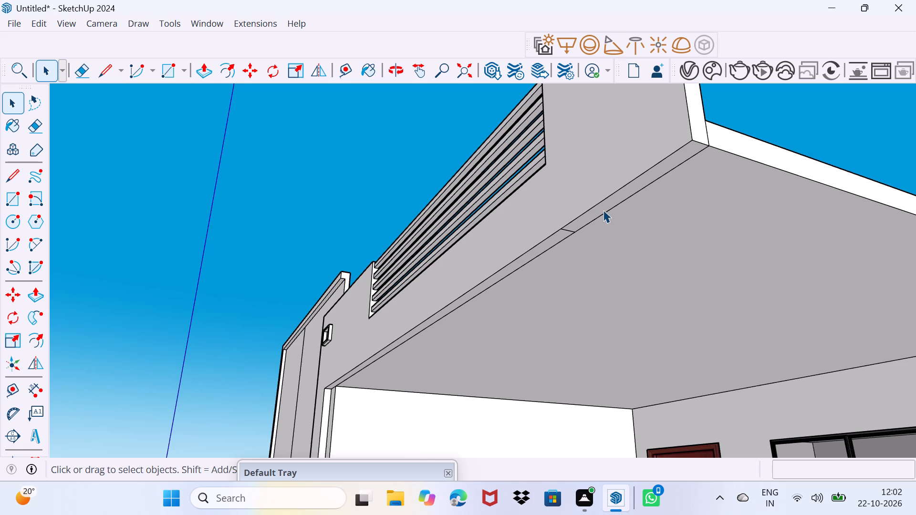
Push/Pull the outer portion of the band's underside down 9' 8" to the floor slab corner to form a front pillar.
left_click(603, 209)
key("p")
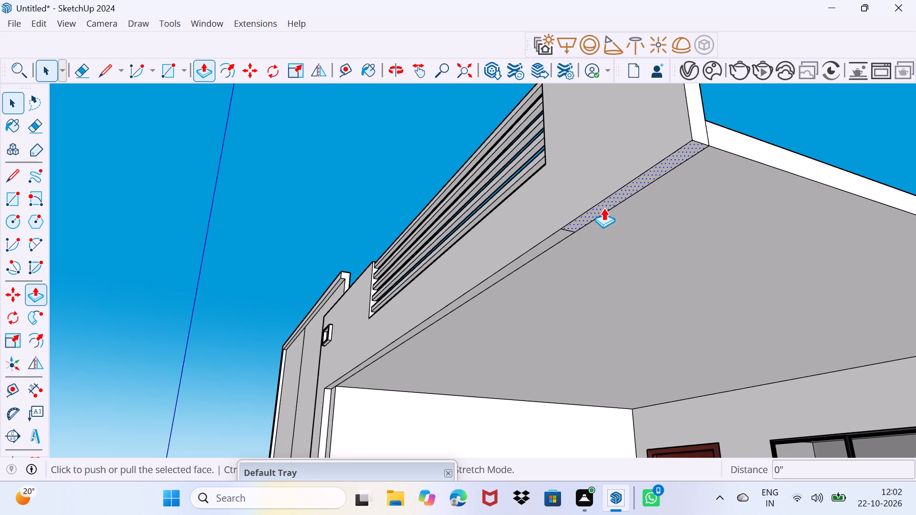
left_click(604, 208)
scroll(568, 290, "down", 17)
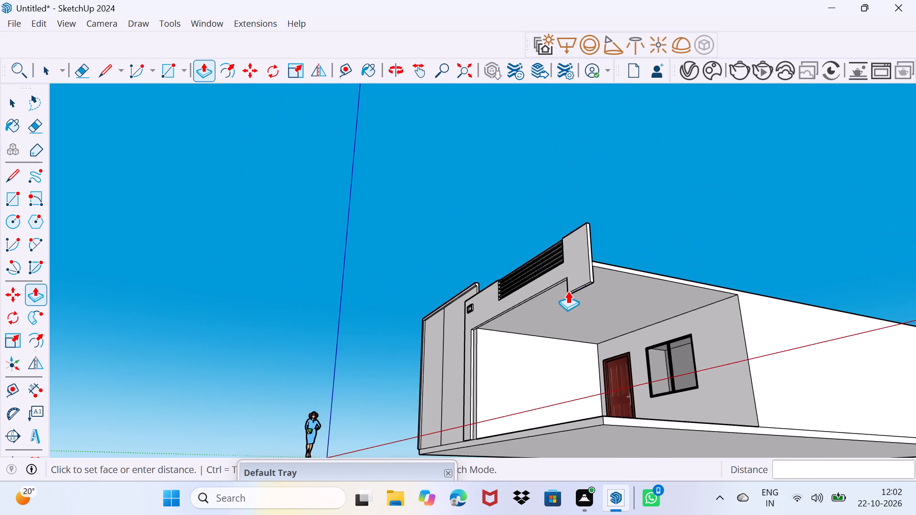
middle_click_drag(568, 291, 571, 226)
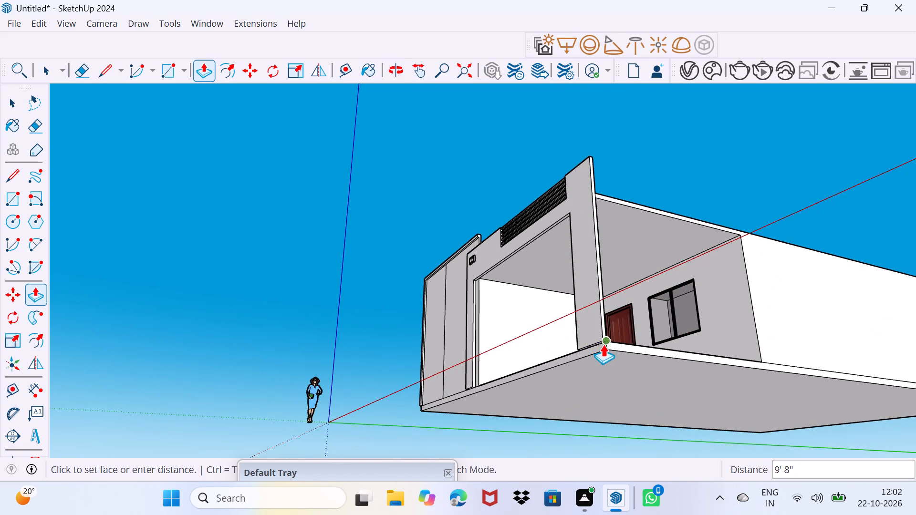
scroll(603, 341, "up", 13)
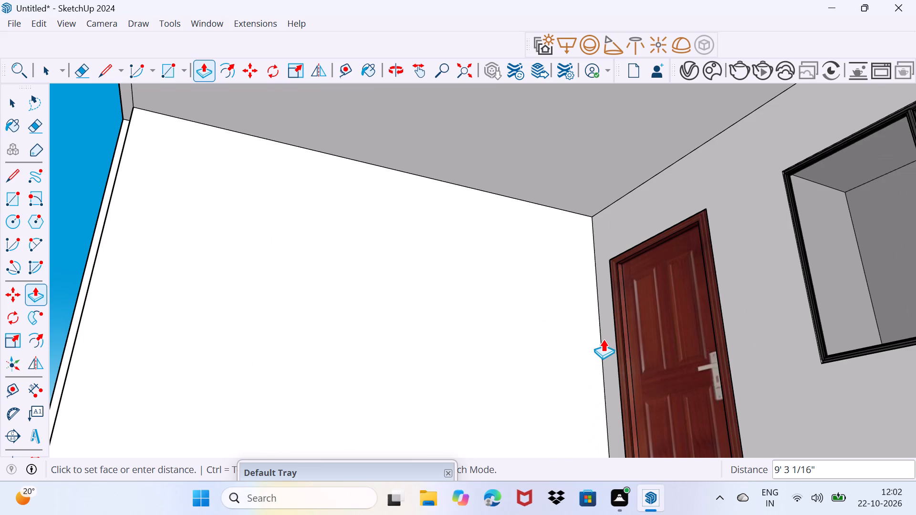
scroll(603, 340, "down", 4)
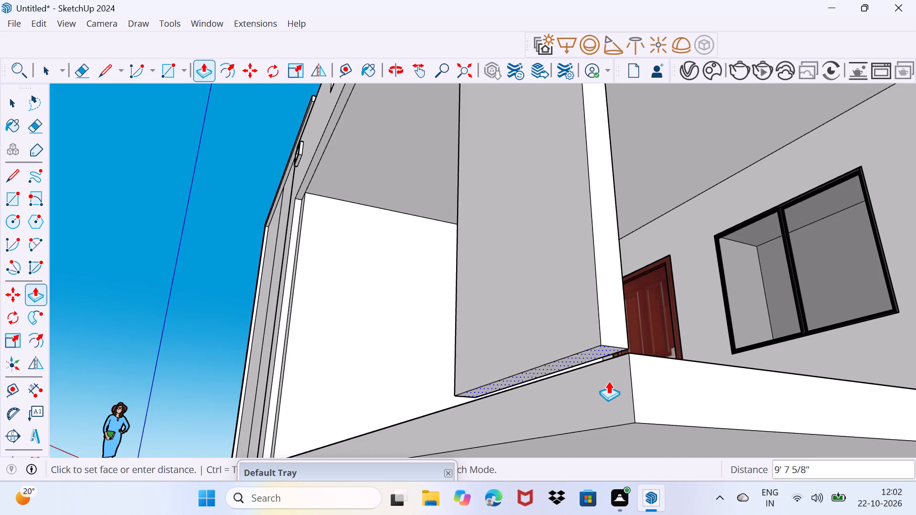
left_click(629, 355)
middle_click_drag(635, 350, 629, 355)
scroll(638, 350, "down", 1)
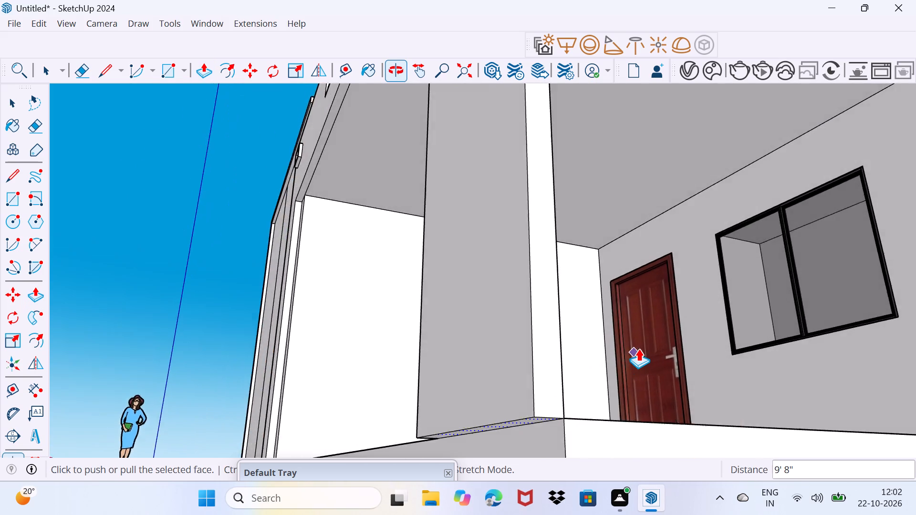
scroll(638, 349, "down", 1)
key("space")
Push/Pull the pillar's rear face inward toward the porch by about 3" to thicken the pillar.
left_click(568, 343)
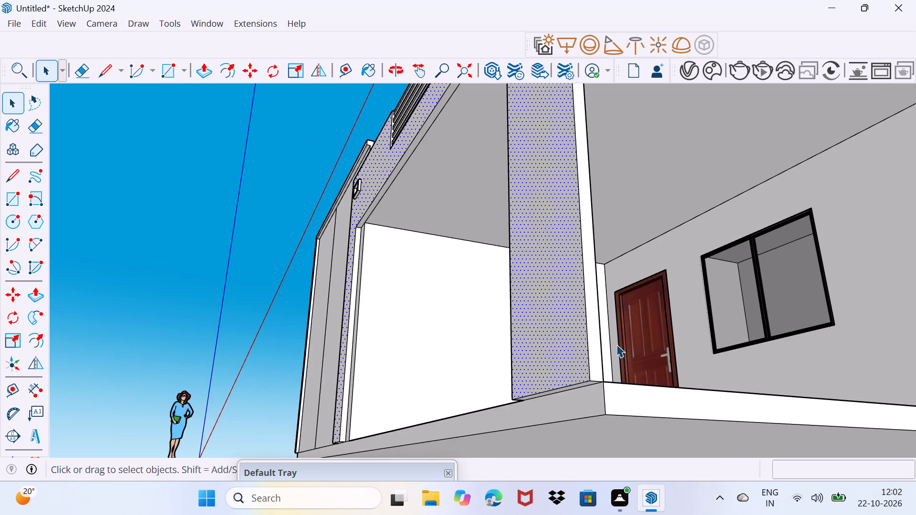
middle_click_drag(616, 344, 494, 350)
left_click(173, 338)
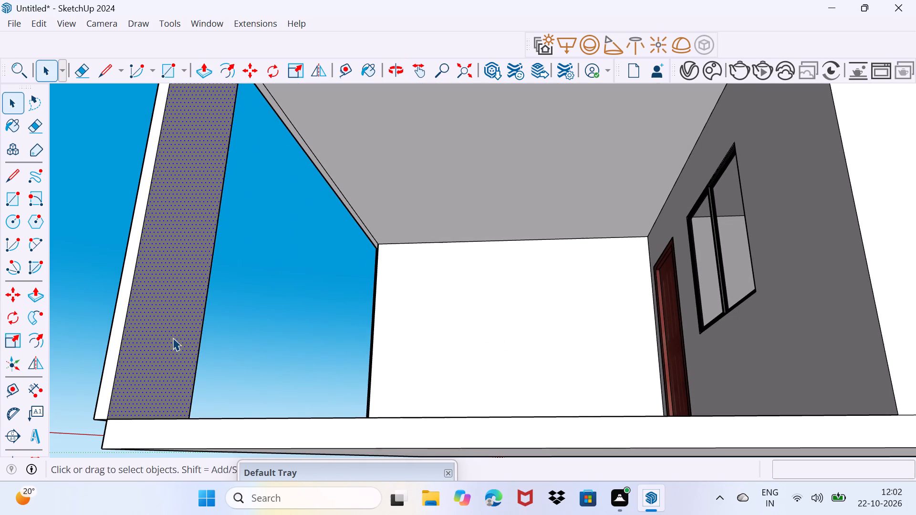
key("p")
left_click(174, 337)
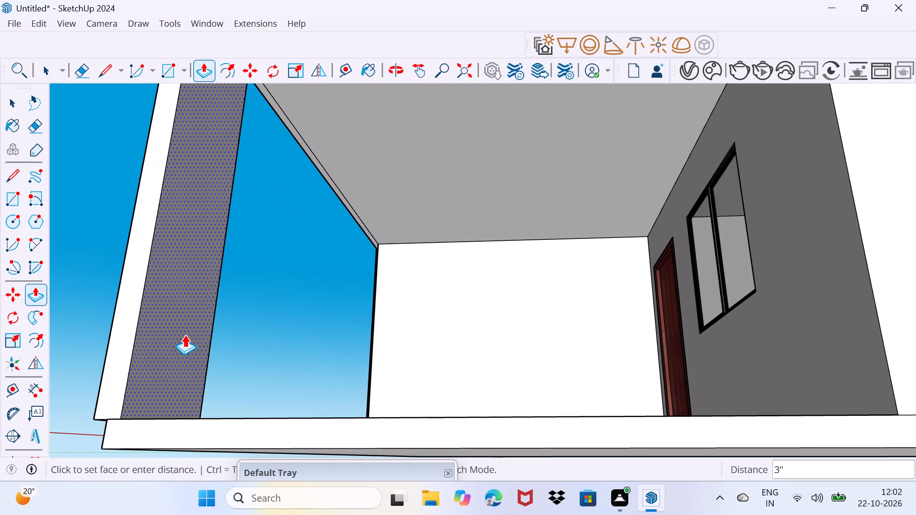
left_click(186, 335)
key("space")
left_click_drag(176, 349, 202, 324)
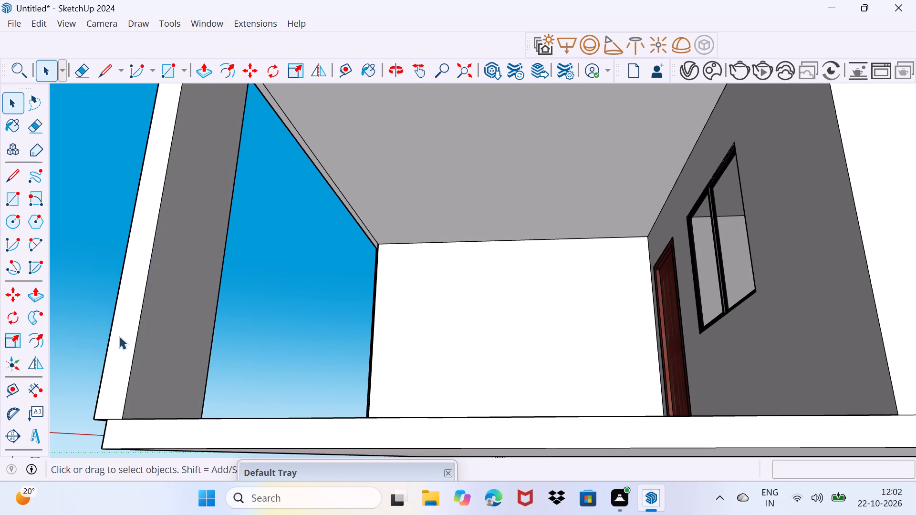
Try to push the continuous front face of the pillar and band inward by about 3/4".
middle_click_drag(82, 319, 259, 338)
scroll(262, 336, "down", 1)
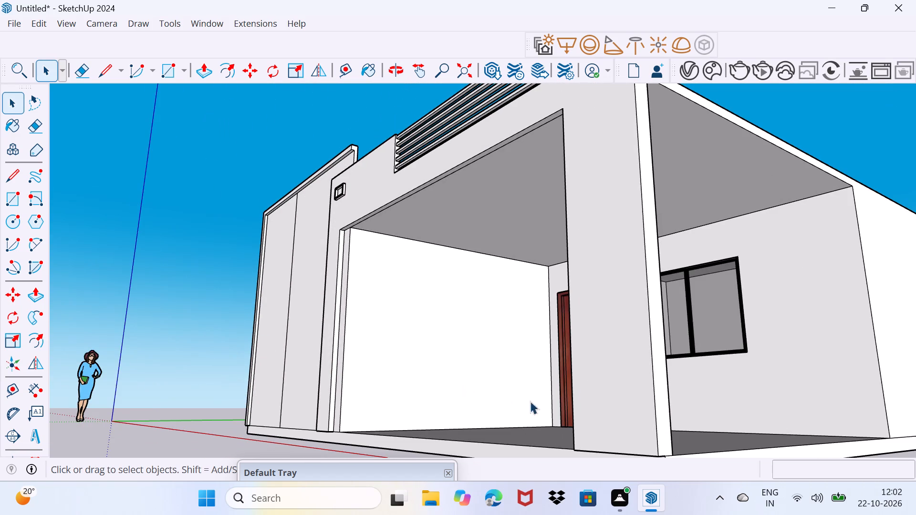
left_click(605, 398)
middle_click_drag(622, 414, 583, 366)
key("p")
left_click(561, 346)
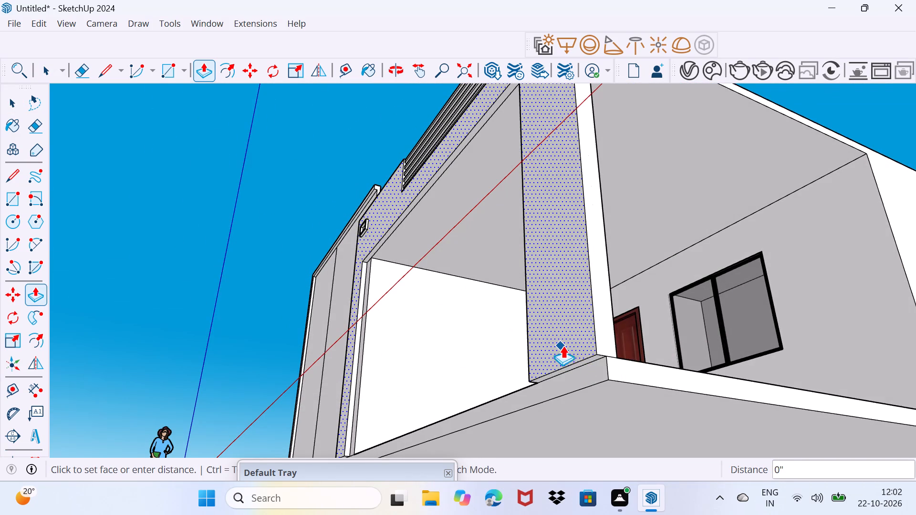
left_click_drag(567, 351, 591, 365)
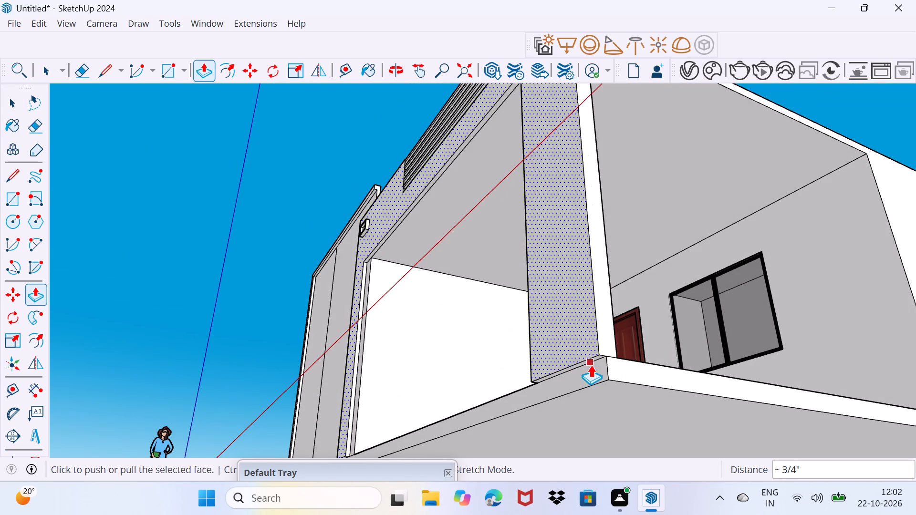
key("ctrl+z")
Push/Pull the continuous front face of the pillar and band inward by about 3/4", undoing any additional push.
key("space")
left_click(555, 339)
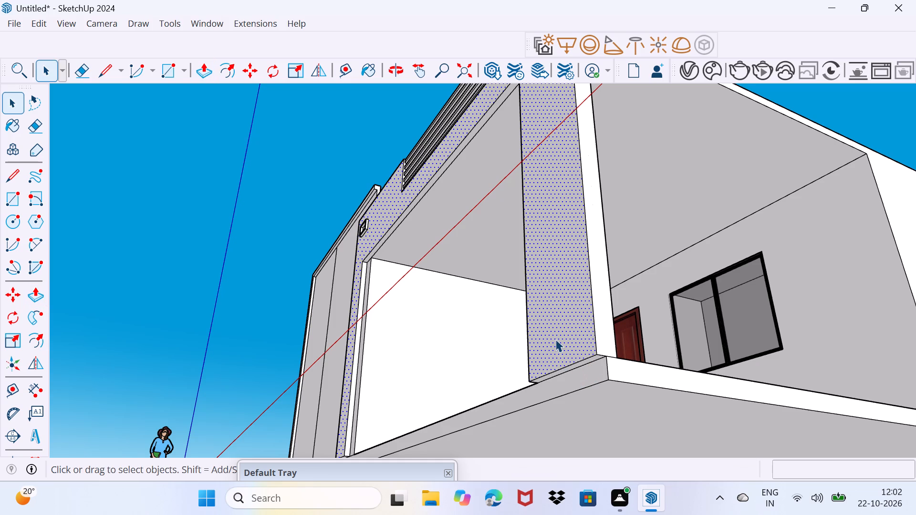
key("p")
left_click(555, 339)
left_click(583, 358)
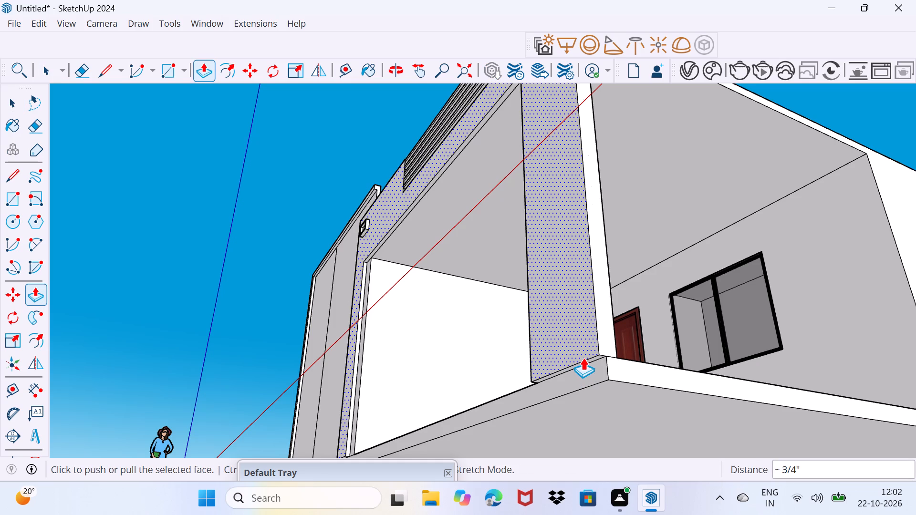
left_click(561, 339)
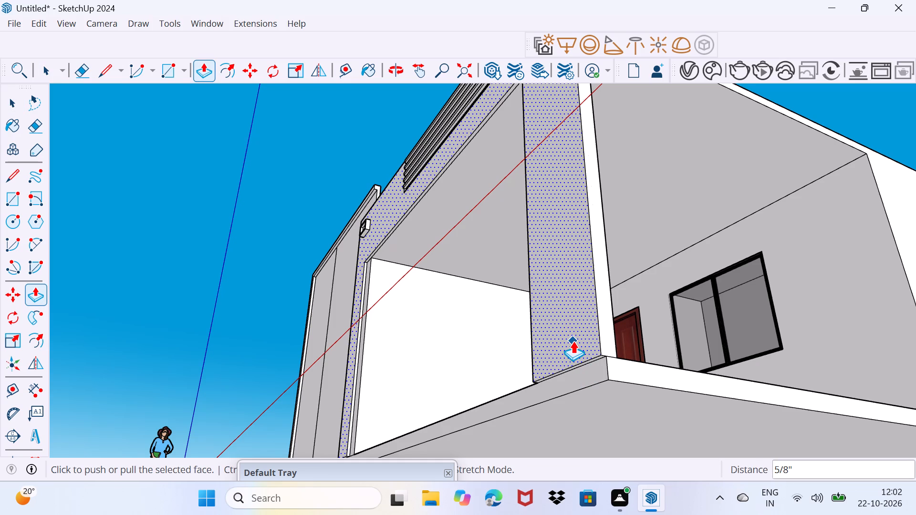
key("ctrl+z")
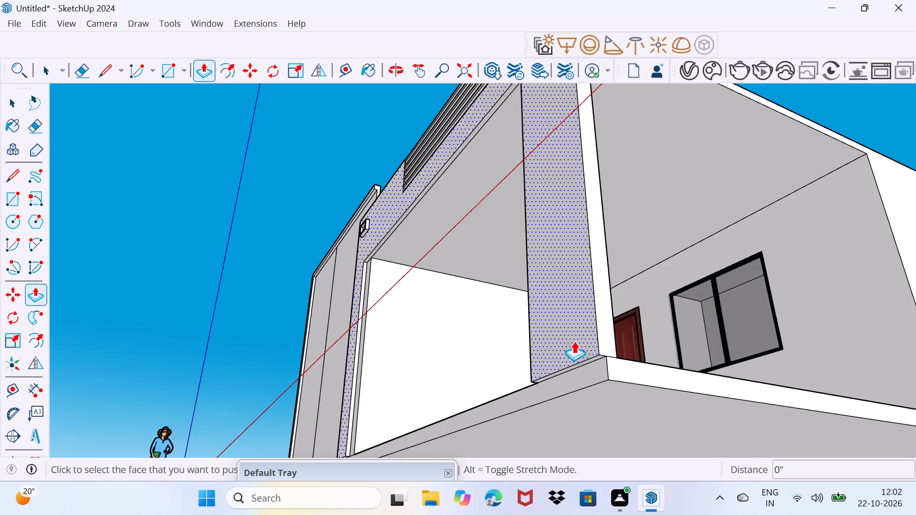
Undo the last inward push of the continuous front face of the pillar and band.
key("space")
scroll(560, 320, "down", 5)
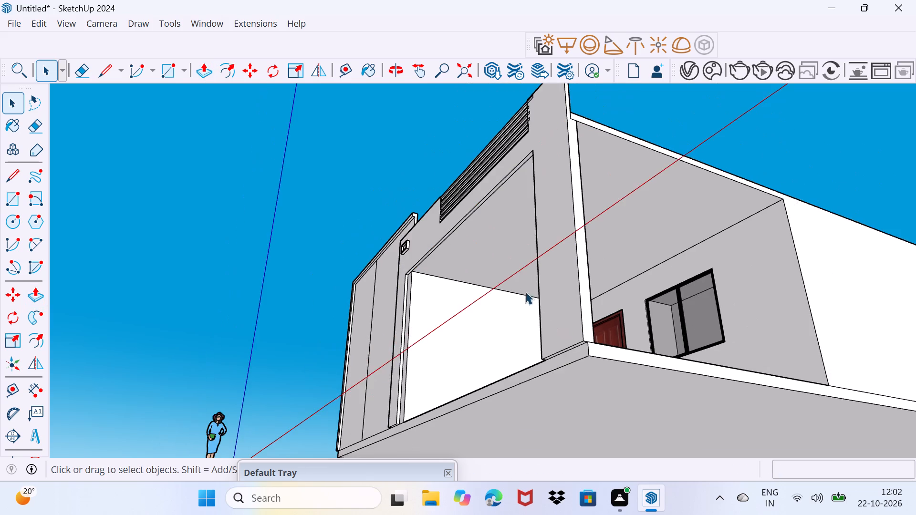
middle_click_drag(520, 278, 694, 396)
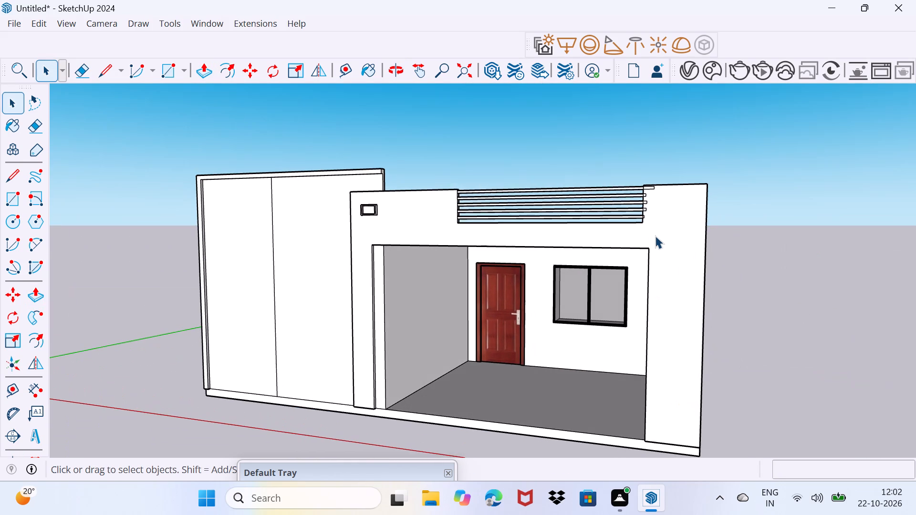
key("ctrl+z")
Draw a vertical line about 3' 1" long from the porch opening's upper corner to the band's top edge, separating the pillar face.
scroll(630, 220, "up", 4)
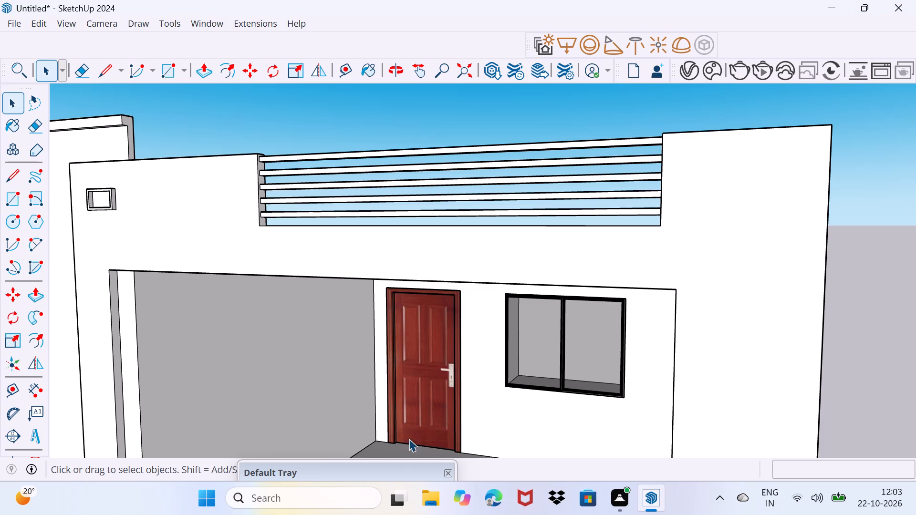
scroll(385, 479, "down", 3)
scroll(682, 317, "up", 2)
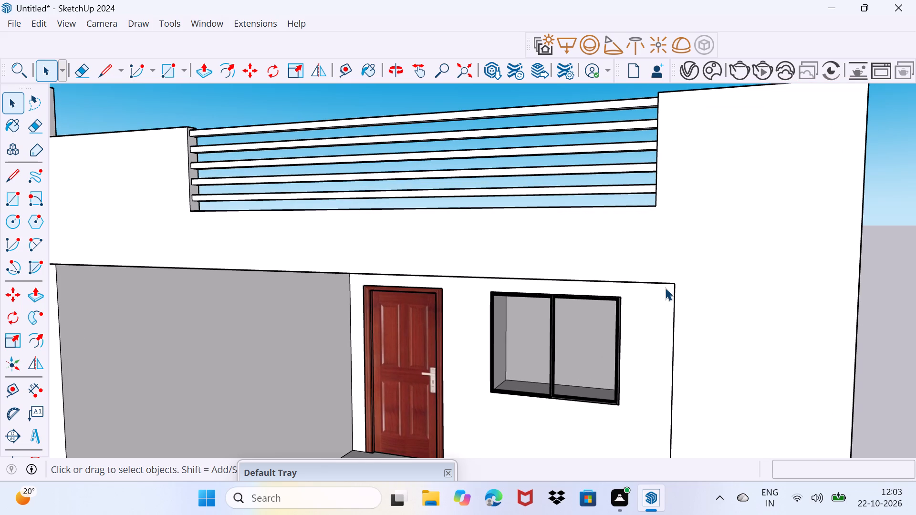
key("l")
left_click(676, 284)
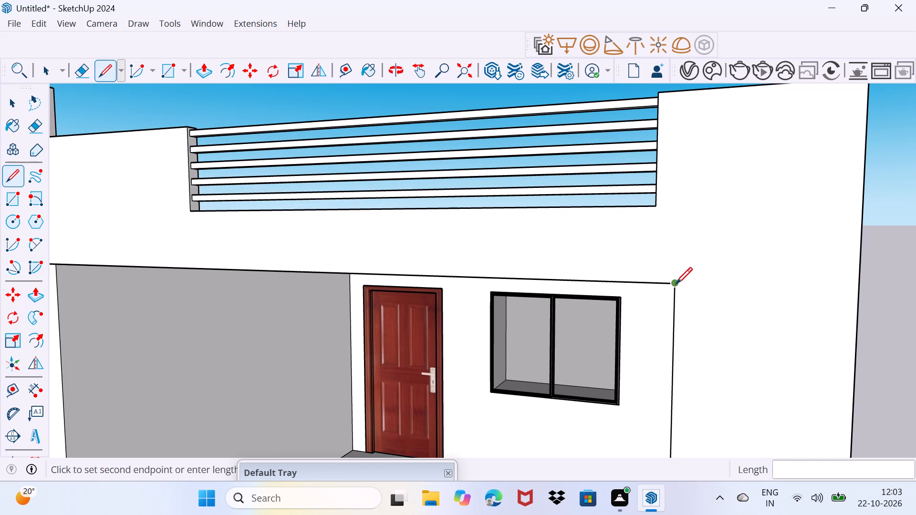
left_click(687, 91)
key("space")
Push/Pull the separated front face of the pillar inward by 3" so it sits flush with the floor slab's front edge.
scroll(676, 129, "down", 12)
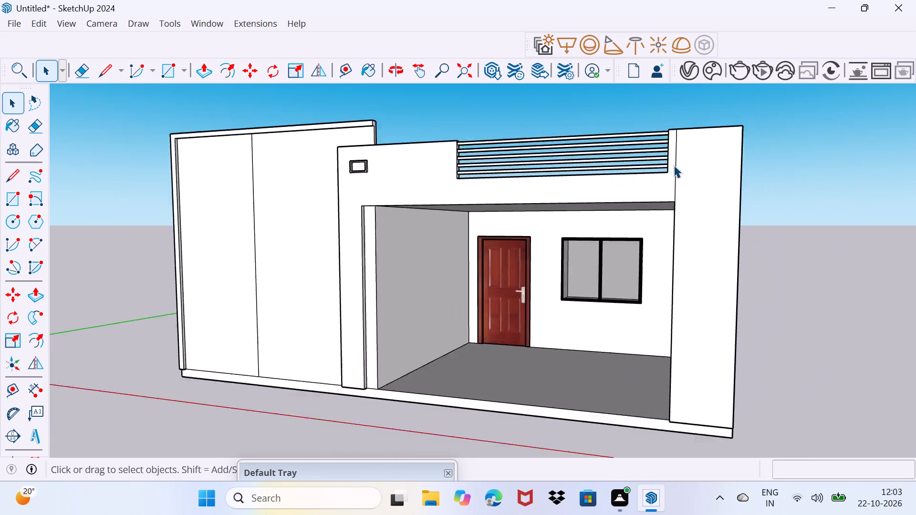
scroll(674, 165, "down", 5)
scroll(681, 288, "up", 6)
middle_click_drag(683, 289, 598, 271)
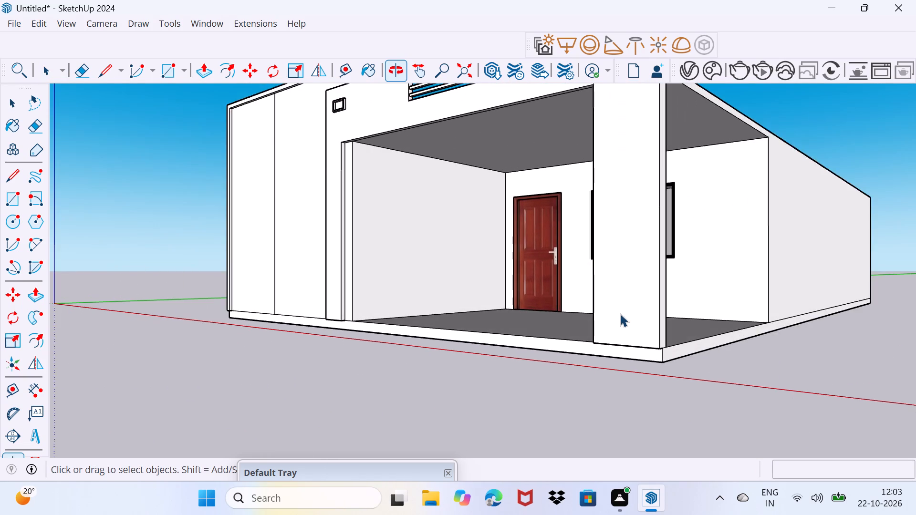
scroll(620, 314, "up", 9)
middle_click_drag(645, 312, 511, 231)
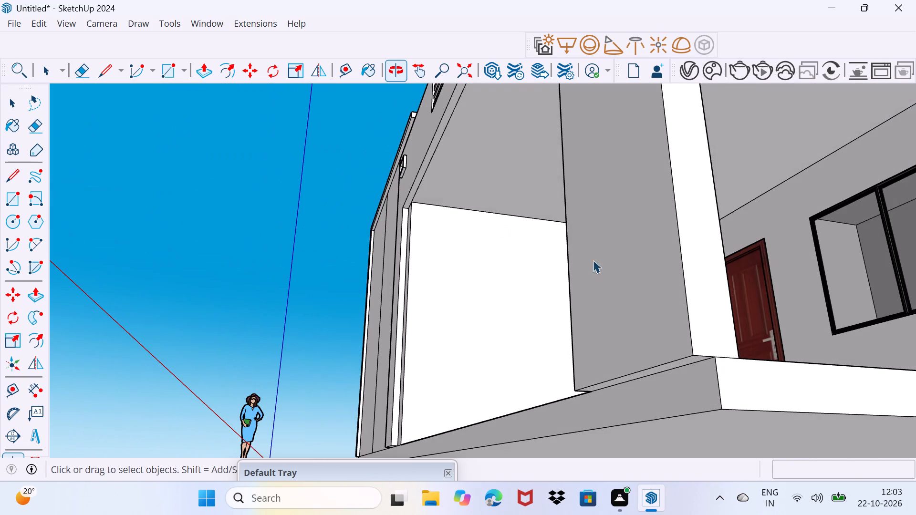
left_click(622, 279)
key("p")
left_click(622, 279)
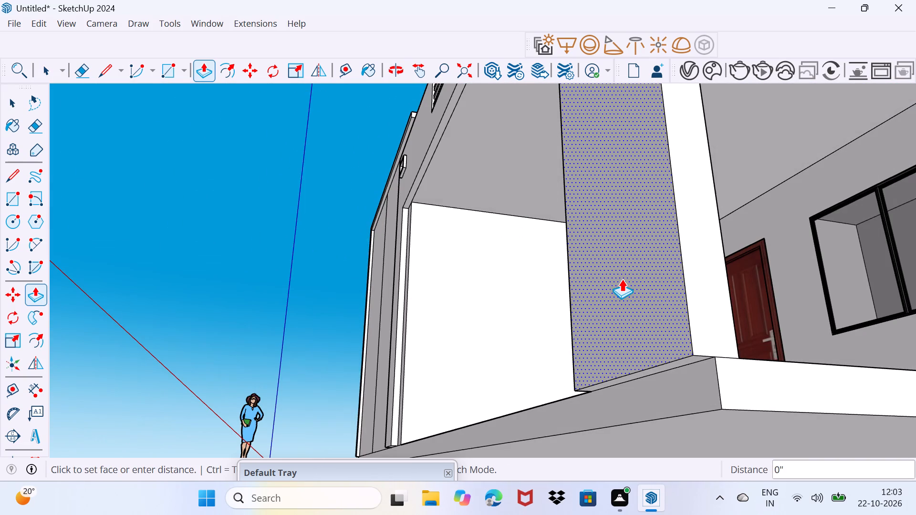
left_click(687, 375)
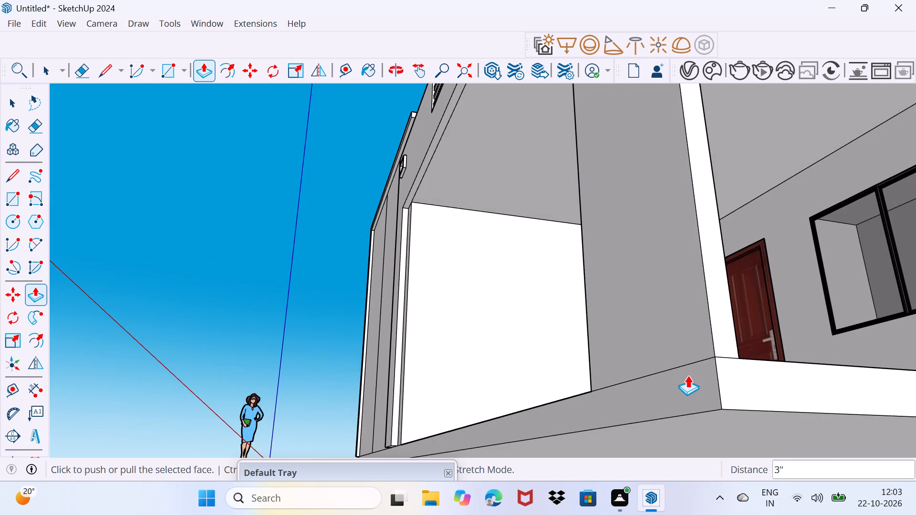
key("space")
Erase the leftover front and side edges where the pillar's base meets the floor slab.
scroll(661, 357, "up", 2)
key("e")
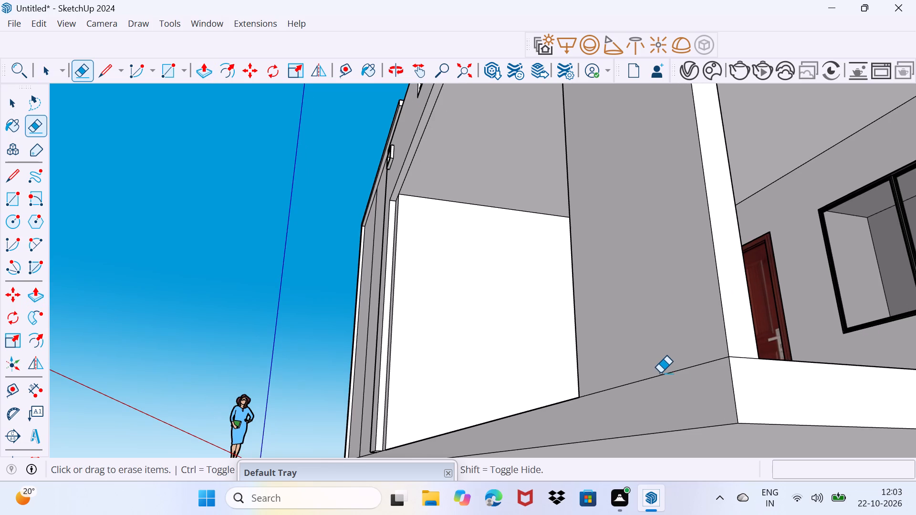
left_click(660, 374)
scroll(639, 361, "down", 9)
scroll(688, 378, "up", 5)
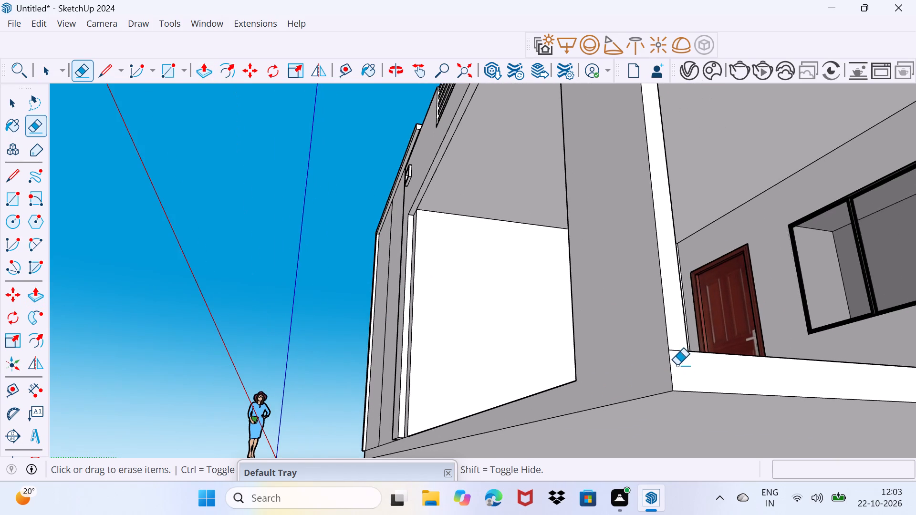
left_click(680, 351)
Push/Pull the protruding end of the top railing bar back about 2 7/16", flush with the band's side face beside the pillar.
scroll(622, 342, "down", 4)
middle_click_drag(577, 342, 662, 406)
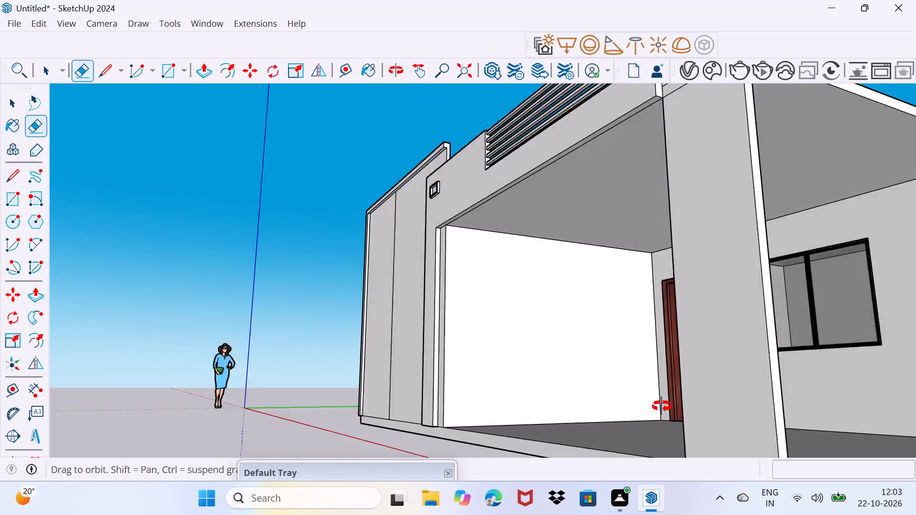
middle_click_drag(662, 406, 669, 433)
scroll(771, 224, "up", 4)
middle_click_drag(771, 223, 776, 270)
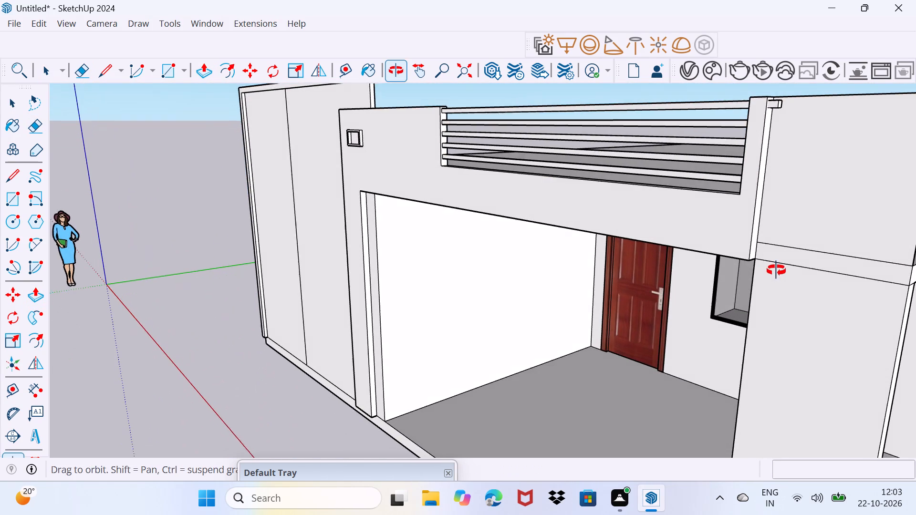
middle_click_drag(776, 270, 777, 270)
scroll(782, 138, "up", 3)
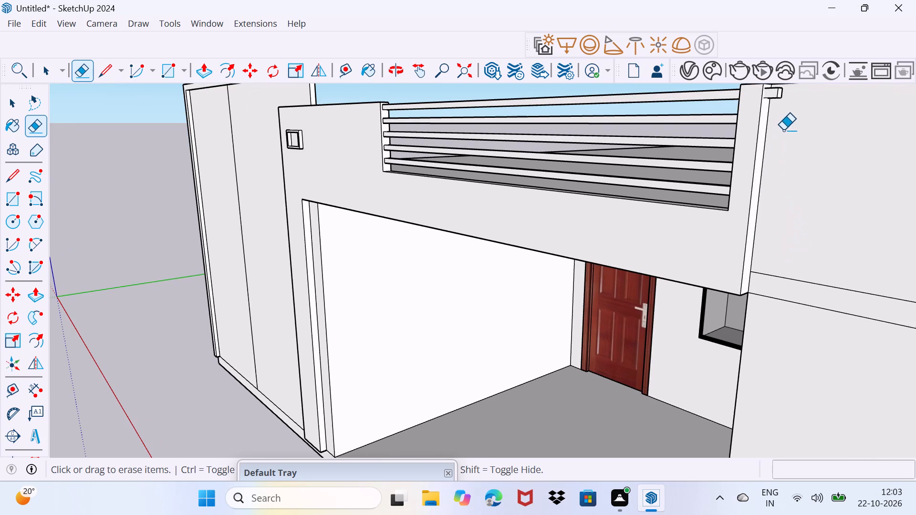
key("space")
scroll(786, 91, "up", 3)
middle_click_drag(791, 105, 729, 140)
scroll(808, 111, "up", 2)
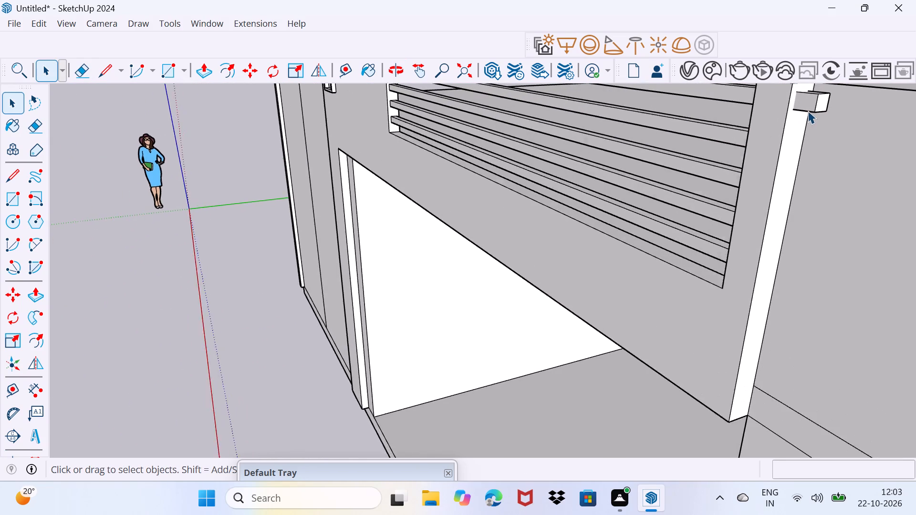
scroll(808, 111, "up", 6)
left_click(828, 103)
middle_click_drag(828, 103, 787, 228)
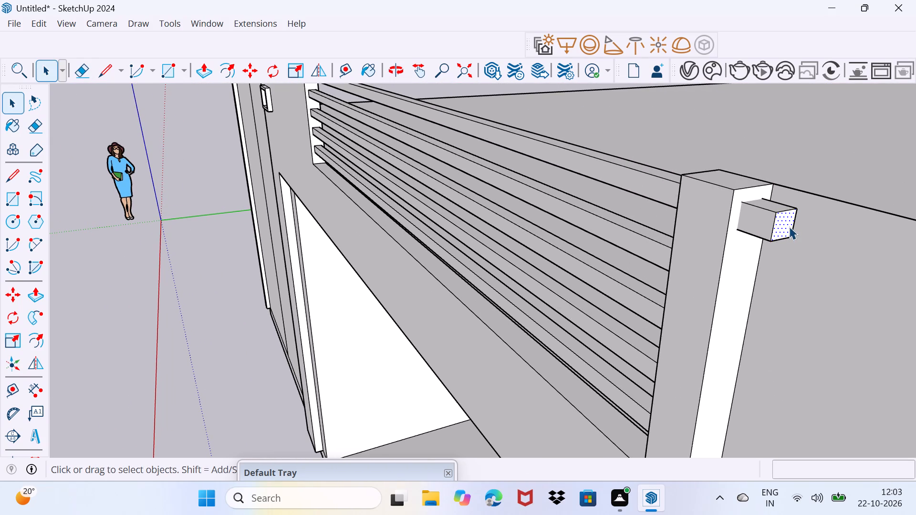
key("p")
left_click(790, 224)
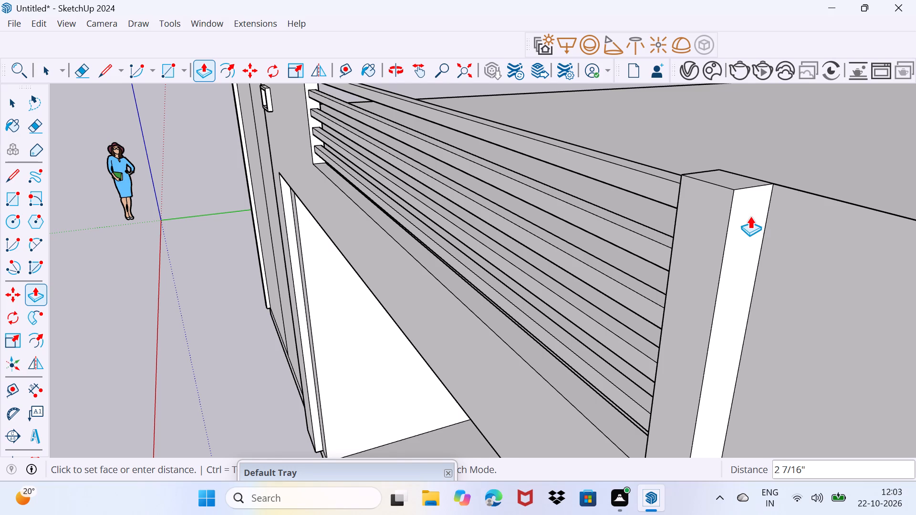
left_click(750, 216)
key("space")
left_click_drag(750, 216, 771, 188)
Erase the two leftover horizontal lines crossing the upper part of the pillar's front face.
scroll(753, 193, "down", 3)
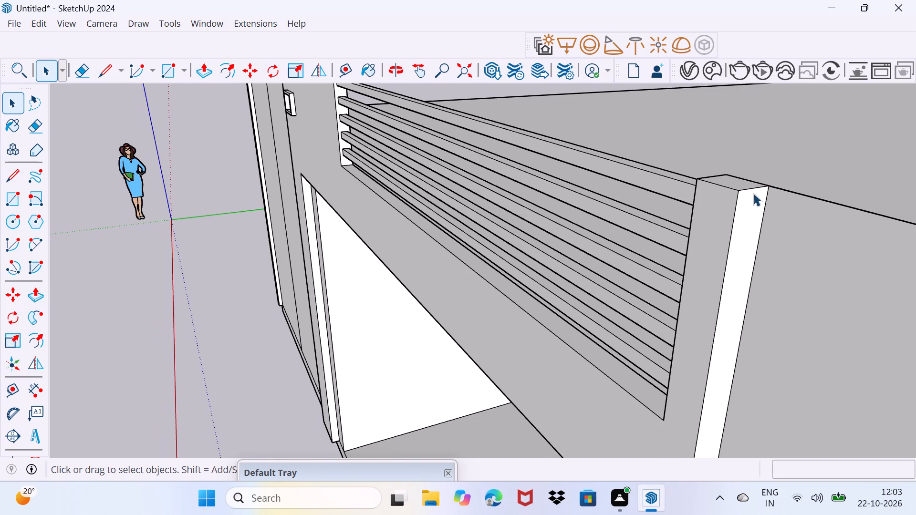
middle_click_drag(719, 295, 809, 242)
scroll(809, 243, "down", 6)
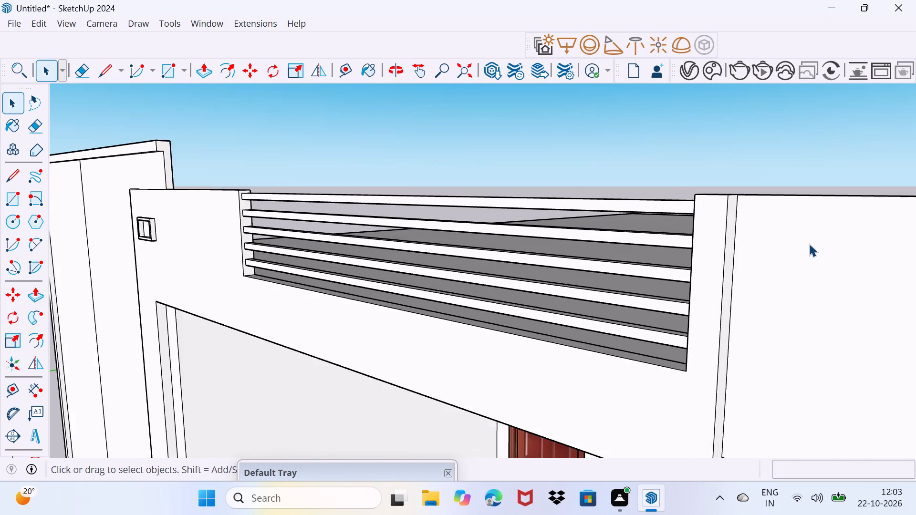
scroll(809, 244, "down", 11)
middle_click_drag(818, 282, 813, 60)
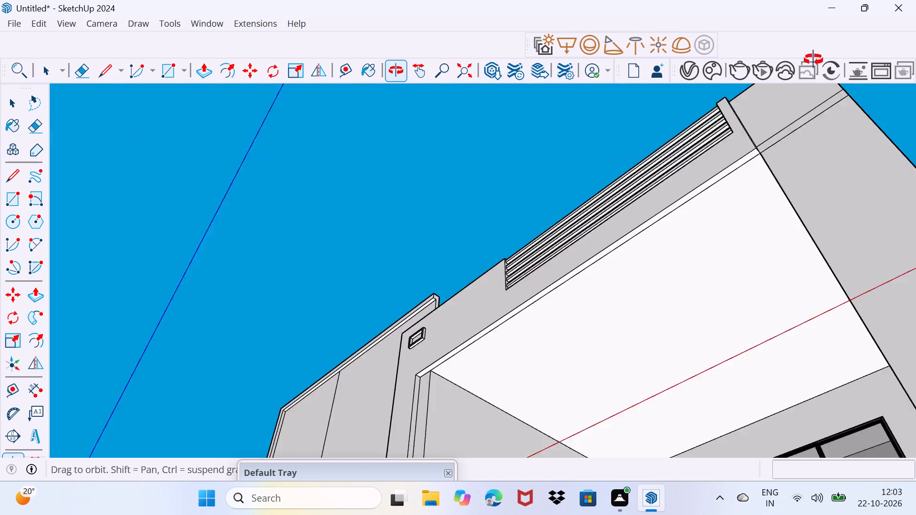
middle_click_drag(813, 60, 850, 133)
key("e")
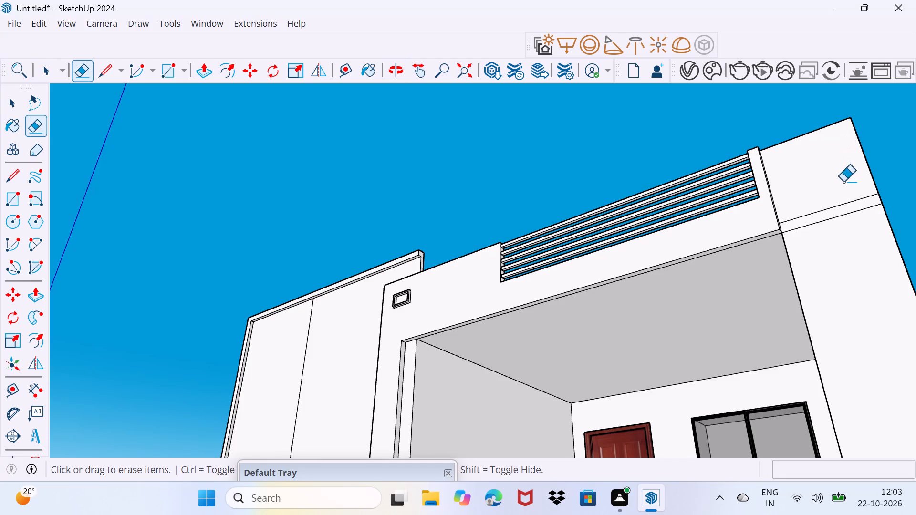
left_click_drag(841, 198, 854, 248)
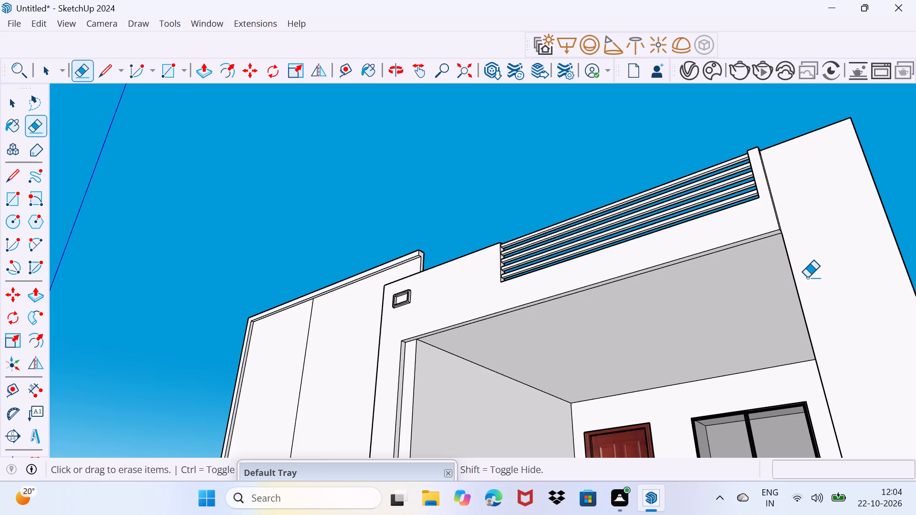
Draw a tall rectangle about 9' 10" by 1' 5" on the pillar's front face, inset from its edges.
middle_click_drag(825, 320, 874, 370)
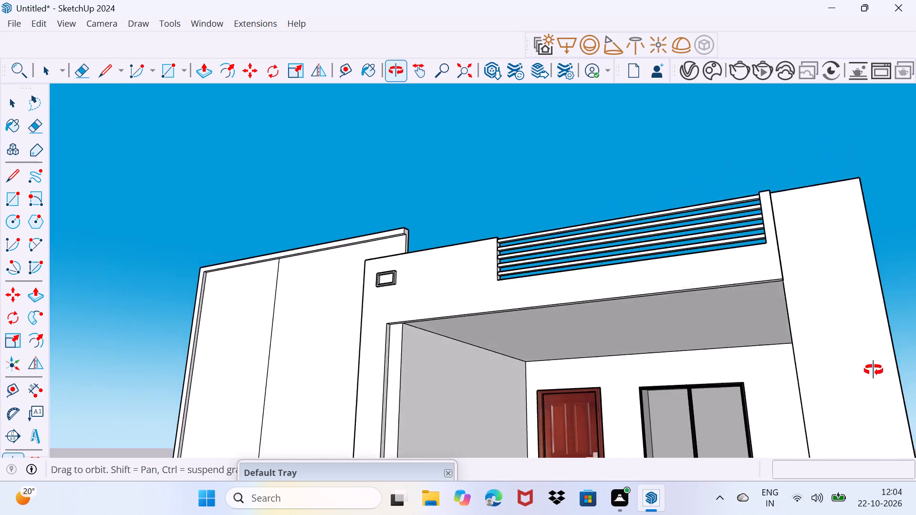
middle_click_drag(874, 370, 664, 221)
middle_click_drag(647, 207, 672, 232)
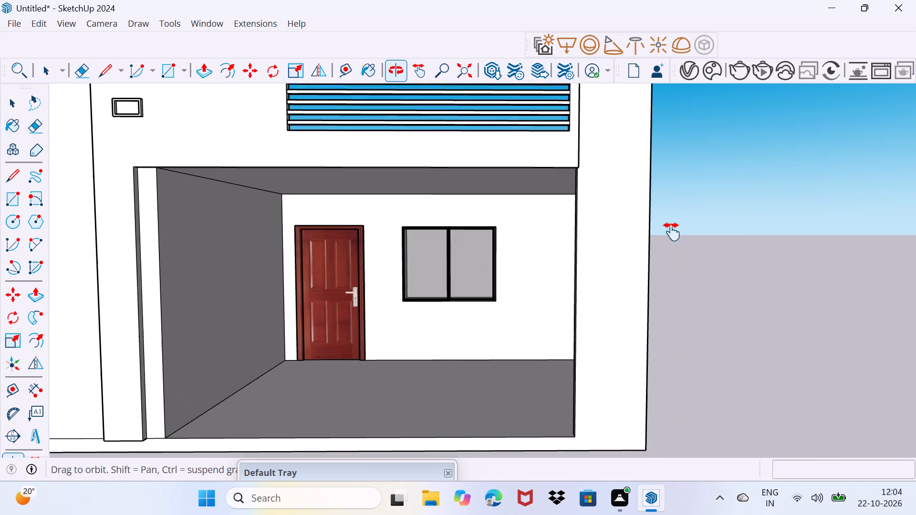
middle_click_drag(672, 232, 672, 231)
key("space")
key("r")
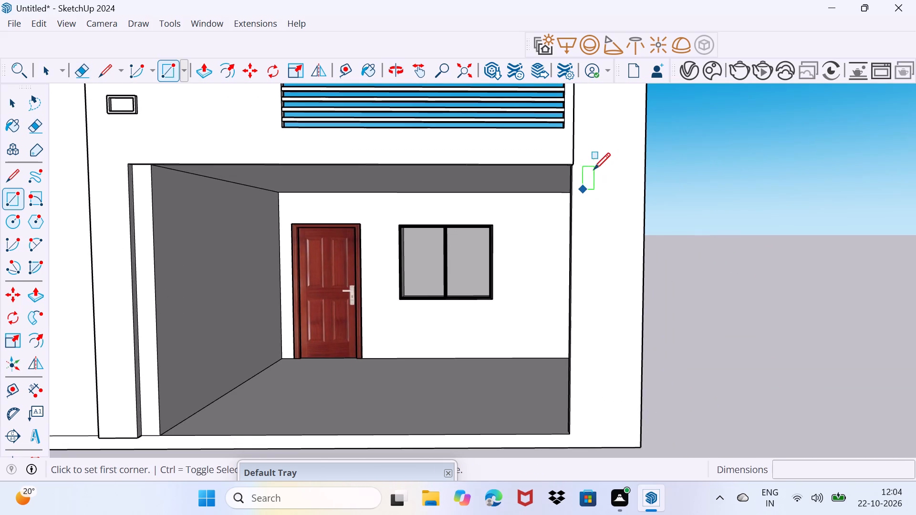
middle_click_drag(599, 149, 590, 154)
middle_click_drag(587, 143, 571, 166)
scroll(579, 150, "down", 2)
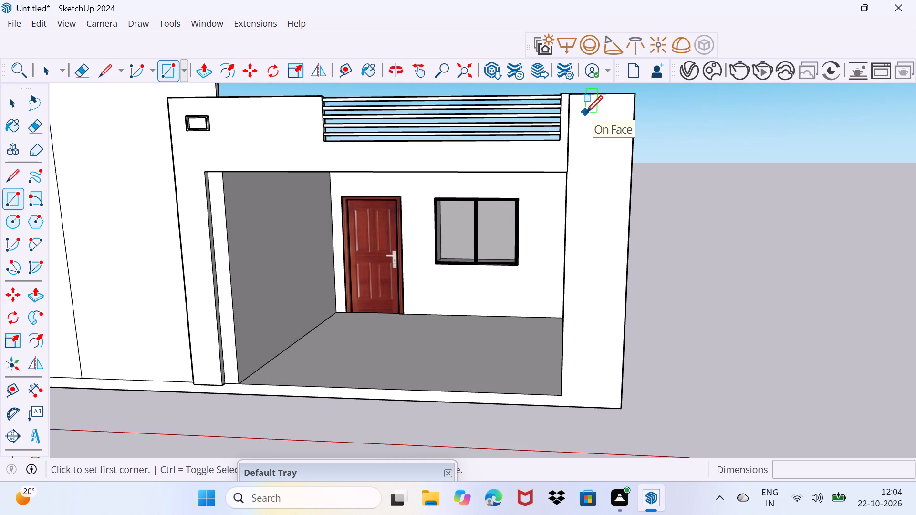
left_click(586, 114)
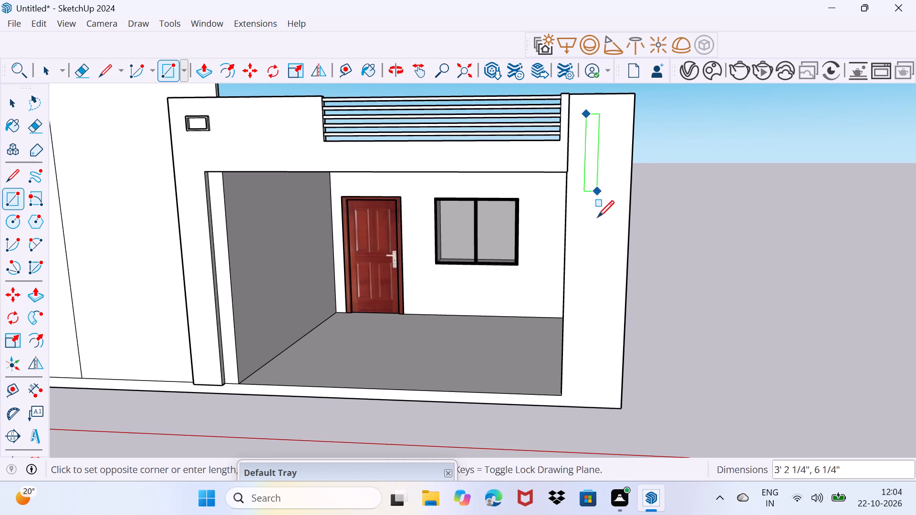
scroll(602, 338, "up", 3)
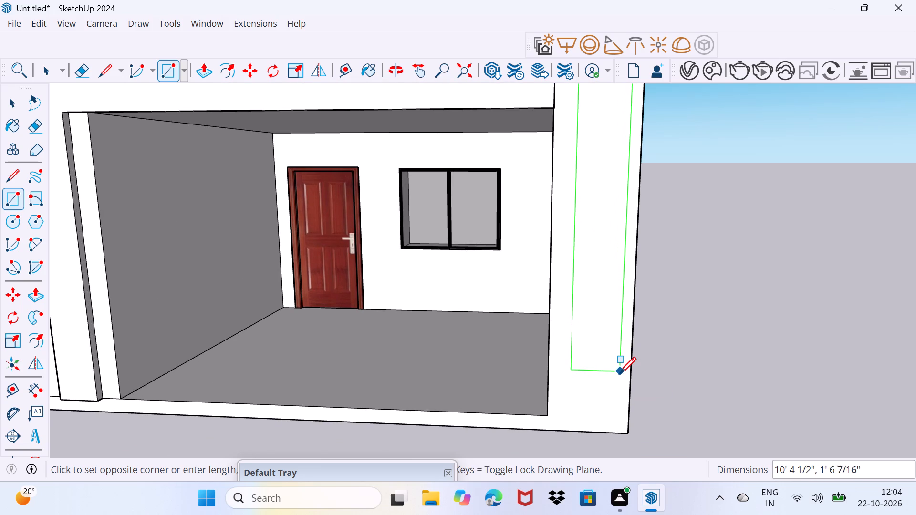
left_click(617, 354)
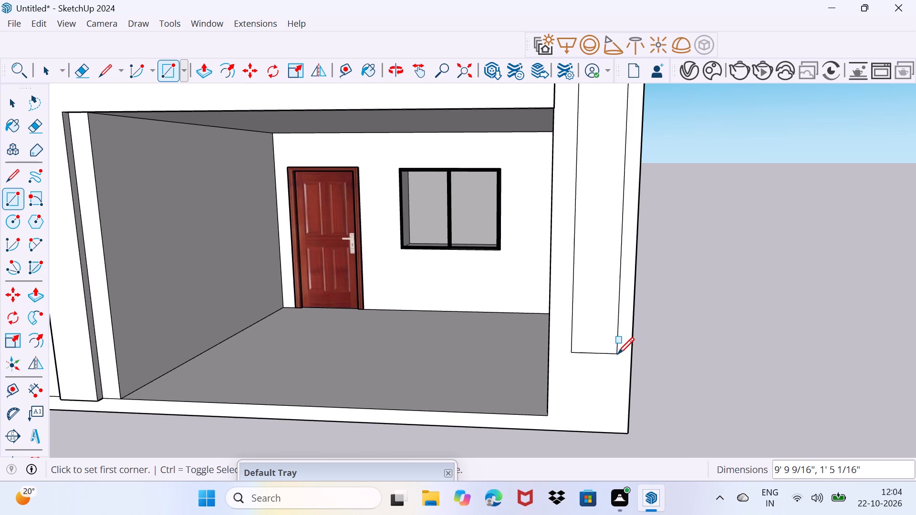
Offset the tall rectangle on the pillar inward by about 1 1/4" to outline a narrow border.
scroll(596, 289, "down", 1)
middle_click_drag(596, 289, 485, 355, "shift")
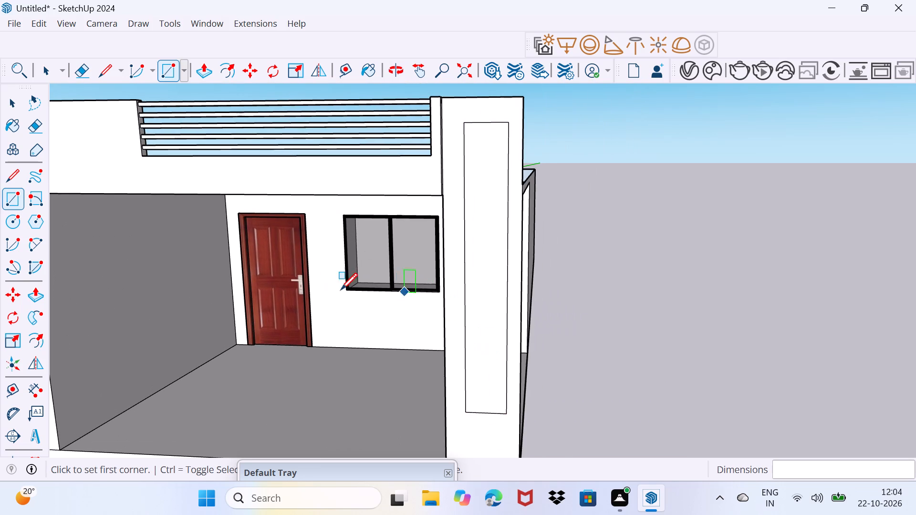
left_click(35, 343)
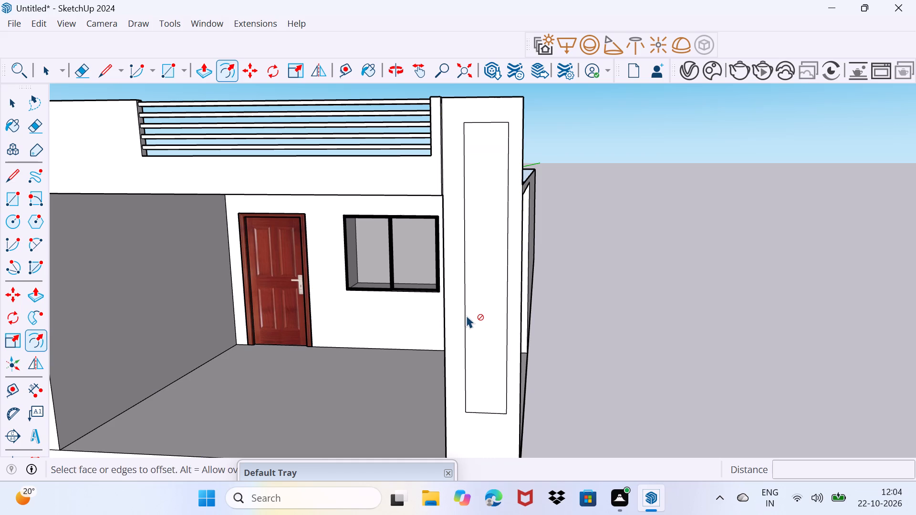
left_click(469, 314)
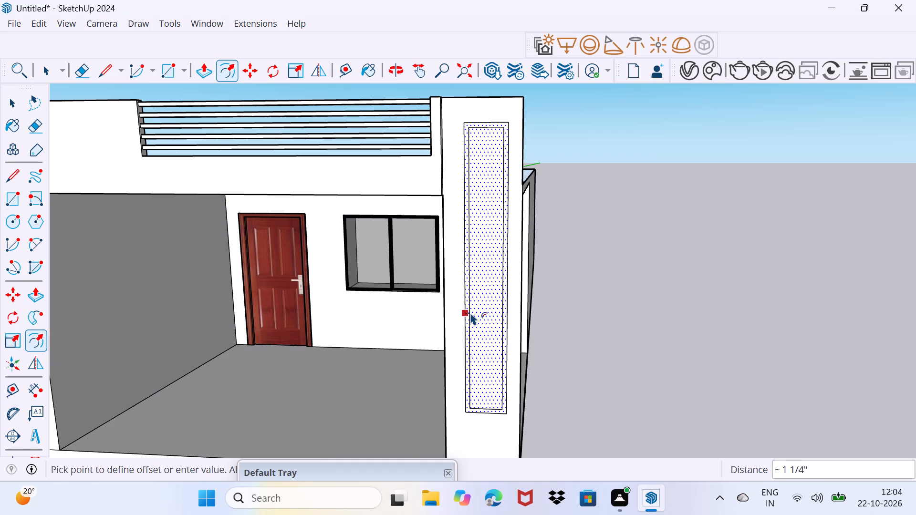
left_click(470, 312)
Push/Pull the narrow border strip around the pillar's tall panel outward by about 7/16".
scroll(487, 407, "up", 4)
key("space")
left_click(487, 410)
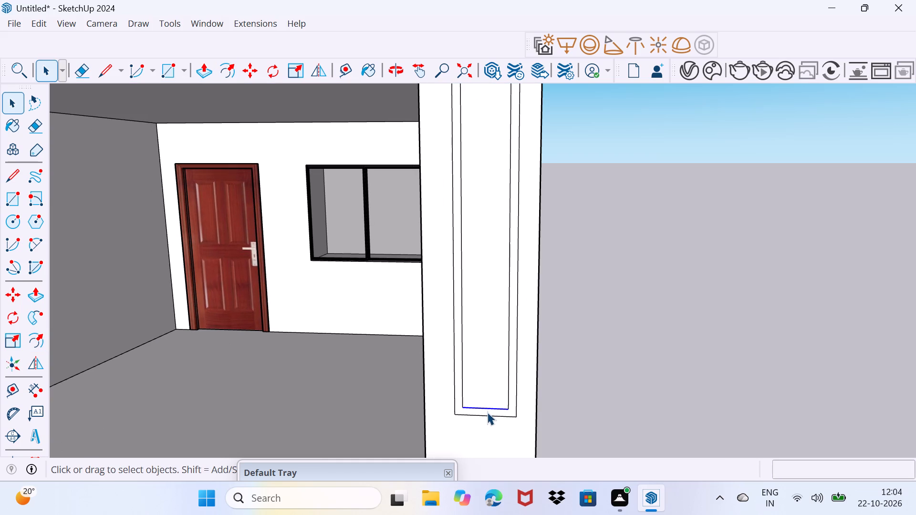
left_click(487, 412)
key("p")
left_click(489, 411)
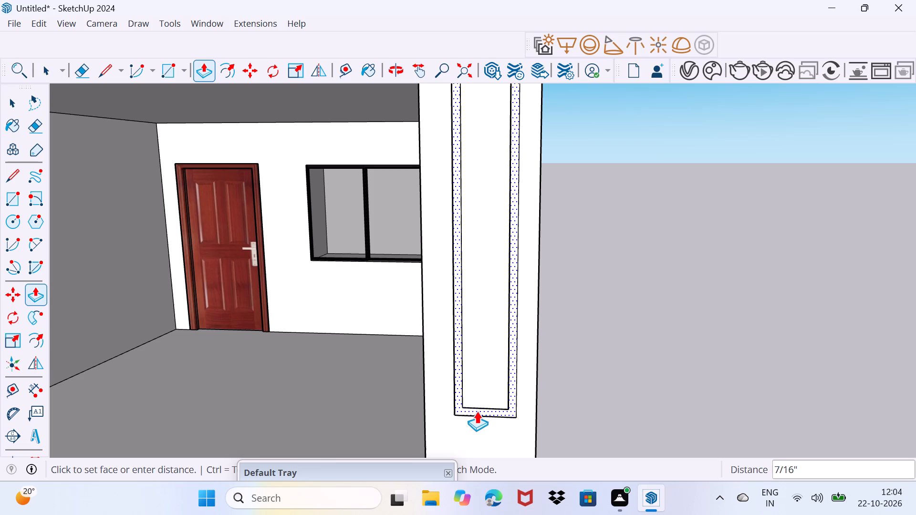
left_click(475, 411)
key("space")
left_click_drag(466, 422, 528, 361)
scroll(488, 340, "down", 6)
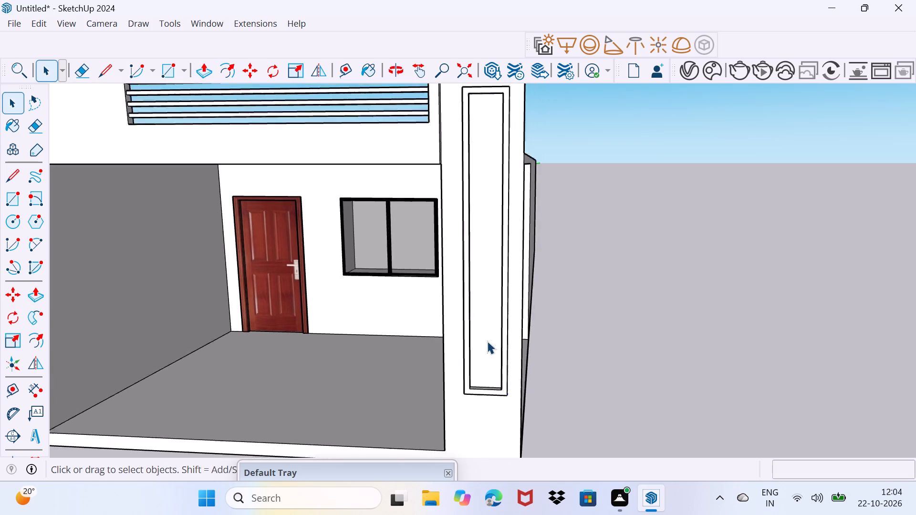
scroll(487, 341, "down", 1)
middle_click_drag(442, 369, 521, 380)
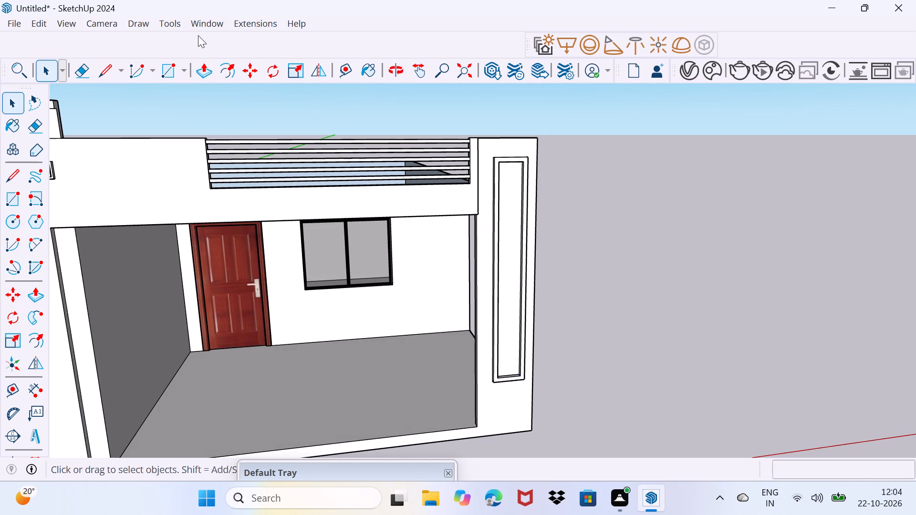
Open 3D Warehouse and search it for "cnc jail".
left_click(215, 21)
left_click(222, 129)
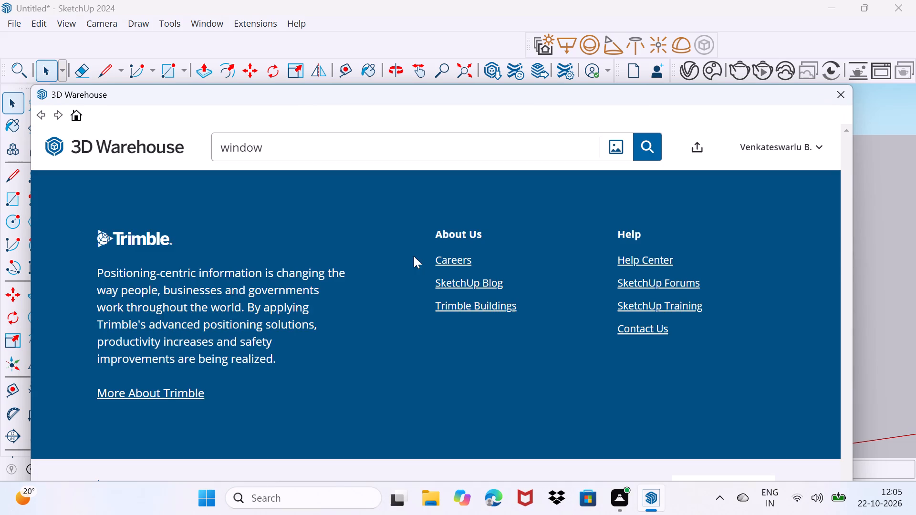
left_click(463, 153)
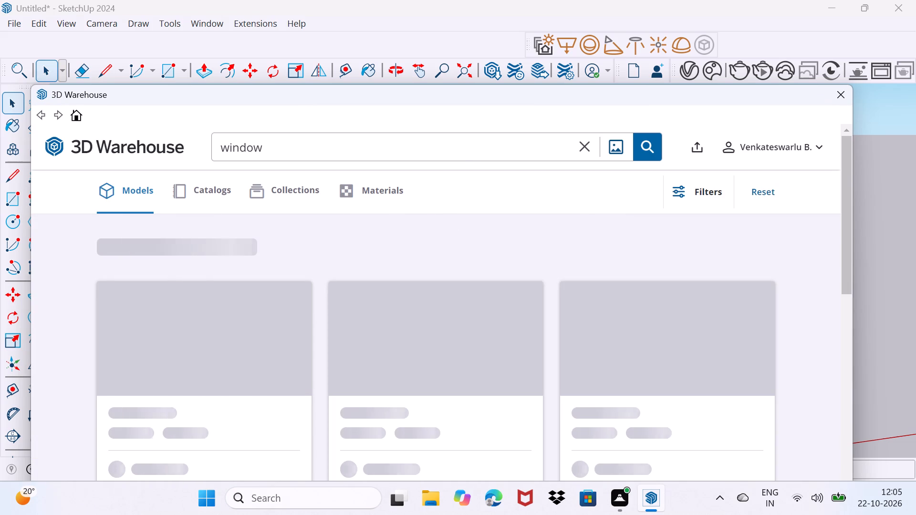
key("BackSpace")
key("BackSpace")
key("BackSpace")
key("BackSpace")
key("BackSpace")
key("BackSpace")
key("BackSpace")
key("BackSpace")
key("BackSpace")
key("BackSpace")
key("BackSpace")
key("BackSpace")
key("BackSpace")
key("BackSpace")
key("BackSpace")
key("BackSpace")
key("BackSpace")
key("BackSpace")
key("BackSpace")
key("BackSpace")
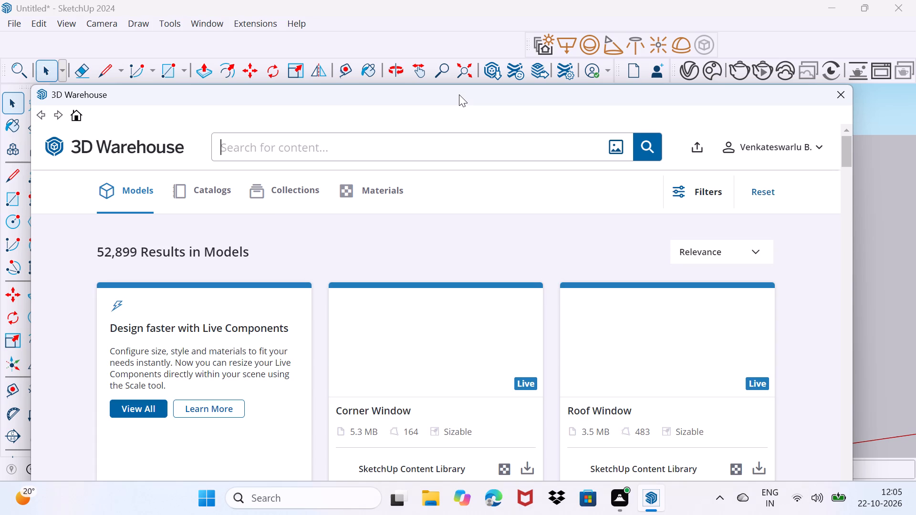
type("cnc")
key("space")
type("ja")
key("i")
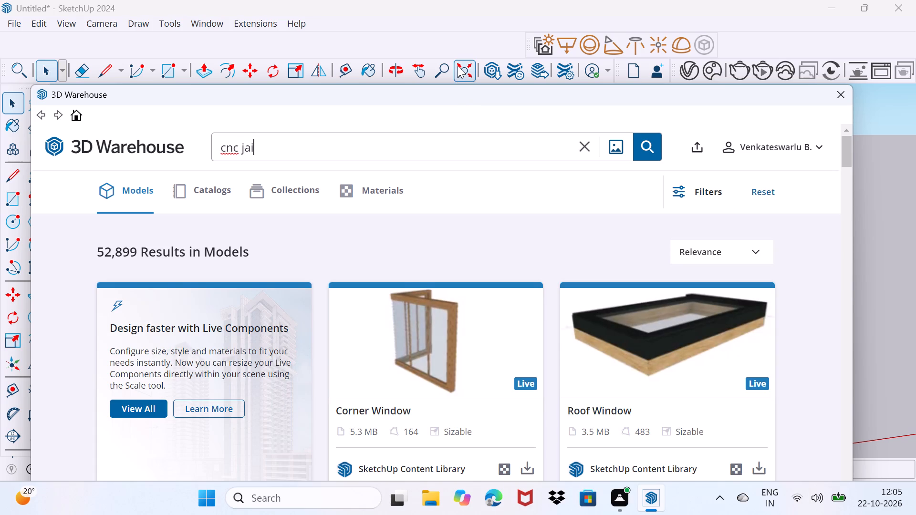
key("l")
key("Return")
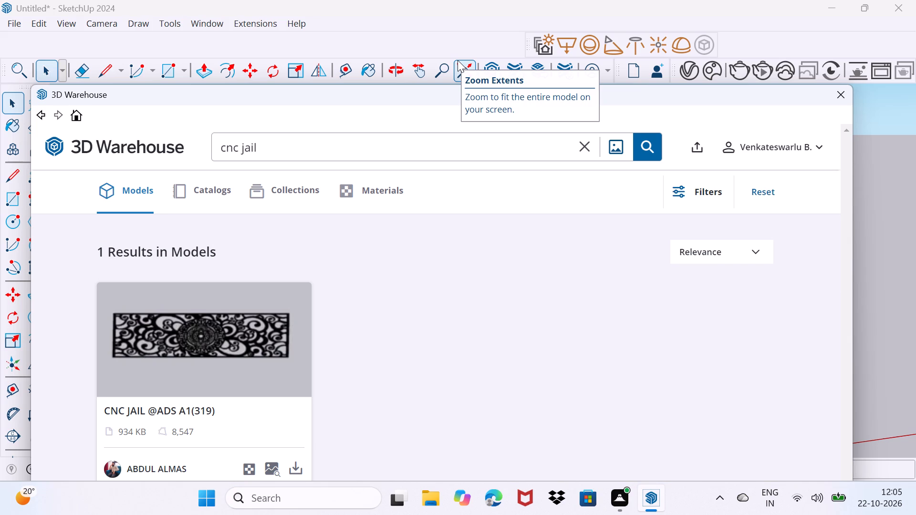
scroll(456, 66, "down", 1)
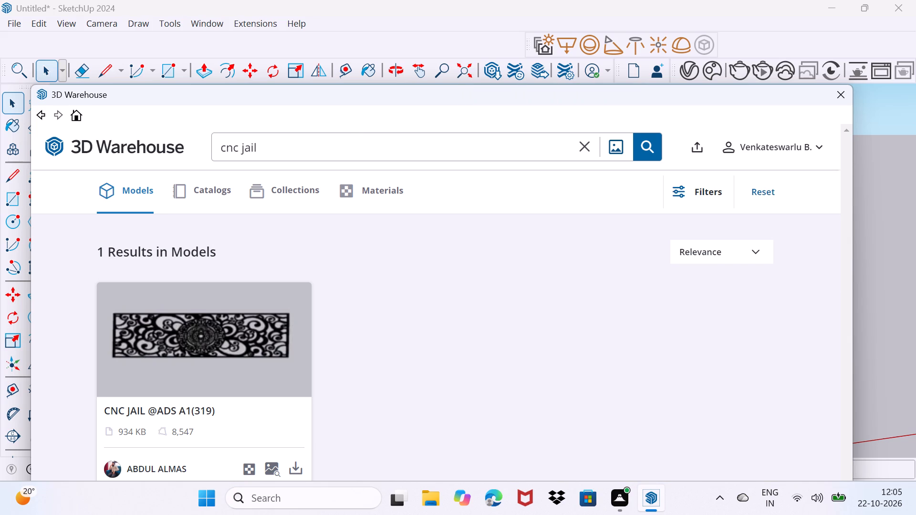
Correct the 3D Warehouse search term to "cnc jali".
left_click(384, 138)
key("BackSpace")
key("BackSpace")
type("li")
key("Return")
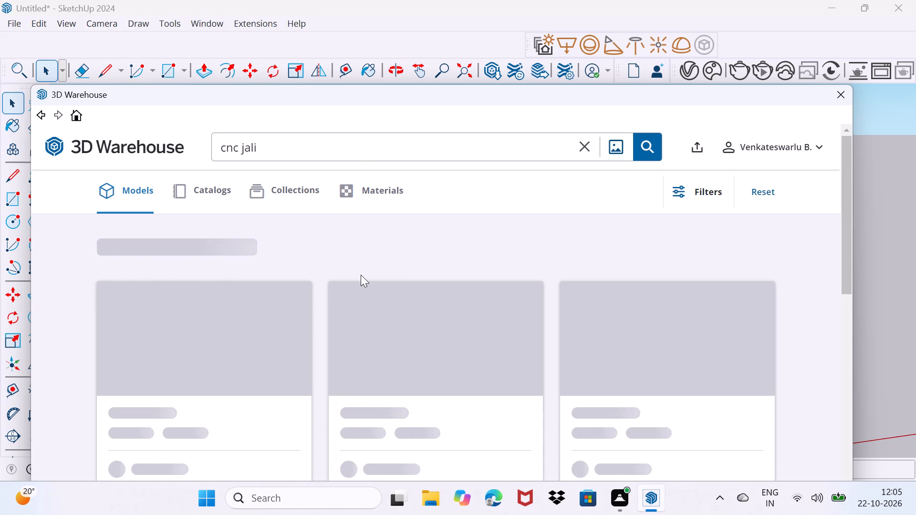
Browse the cnc jali models for a decorative panel suited to the pillar's tall frame.
scroll(377, 323, "down", 2)
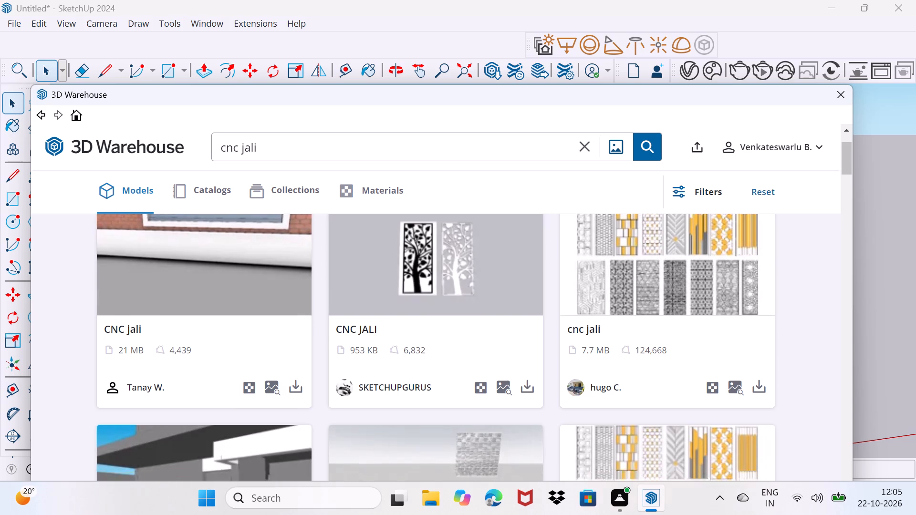
scroll(371, 331, "down", 10)
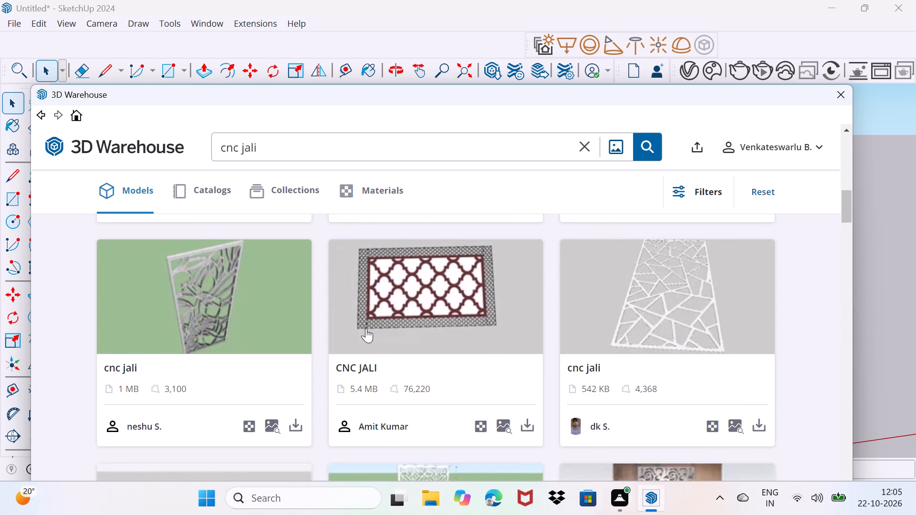
scroll(366, 328, "down", 3)
scroll(350, 248, "down", 1)
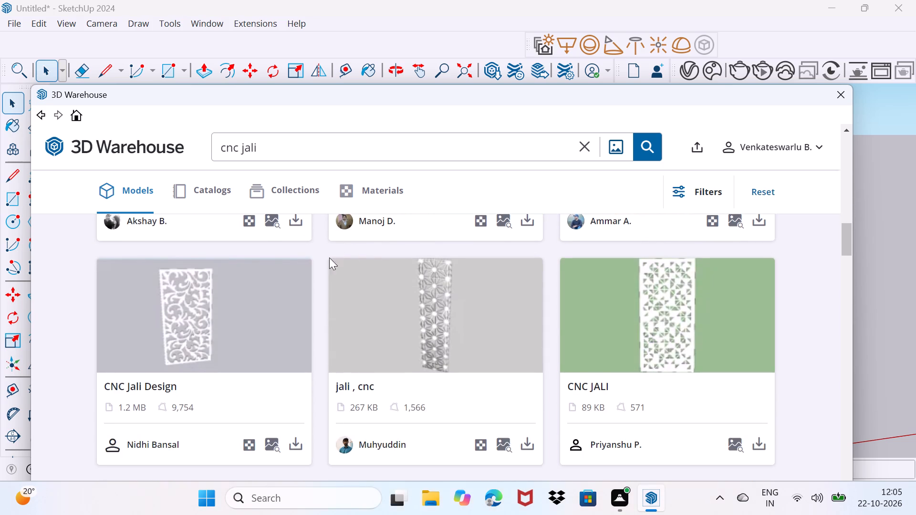
scroll(326, 288, "down", 6)
scroll(341, 318, "up", 2)
scroll(349, 312, "down", 5)
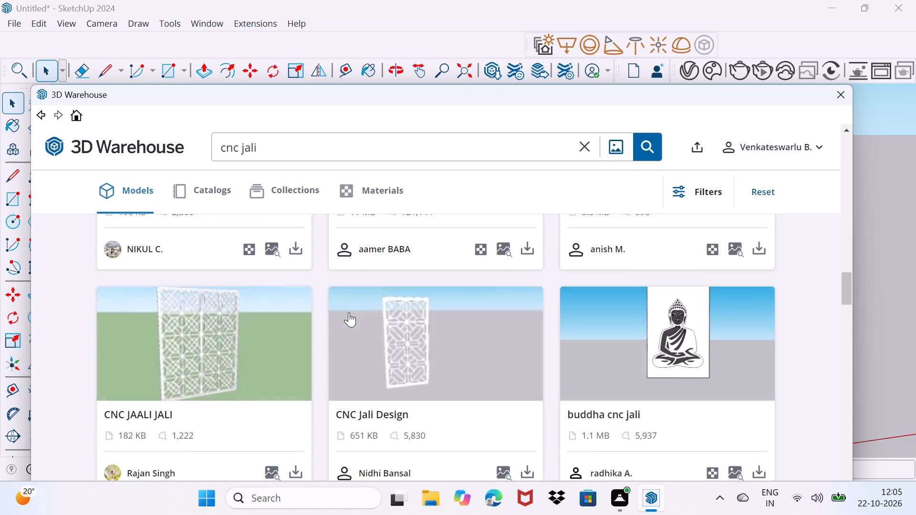
scroll(349, 312, "down", 4)
scroll(349, 312, "up", 5)
scroll(364, 293, "down", 5)
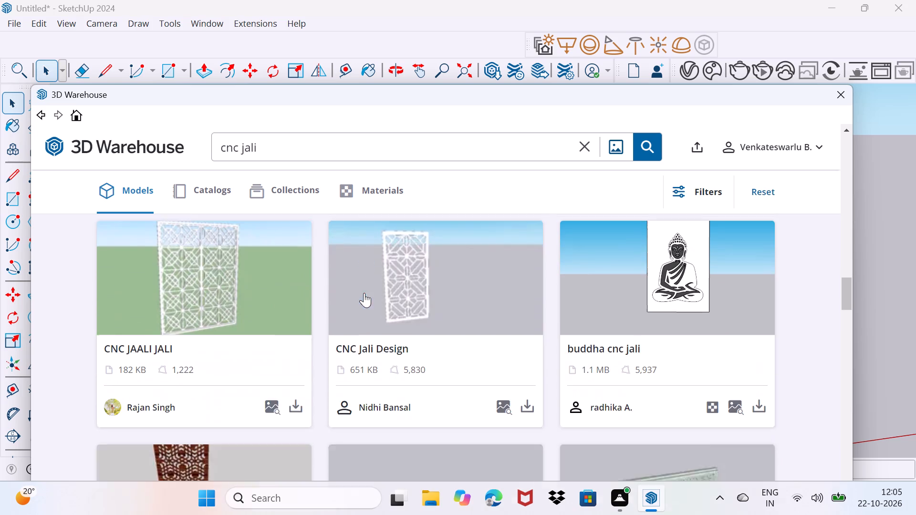
scroll(364, 293, "down", 4)
scroll(425, 331, "down", 3)
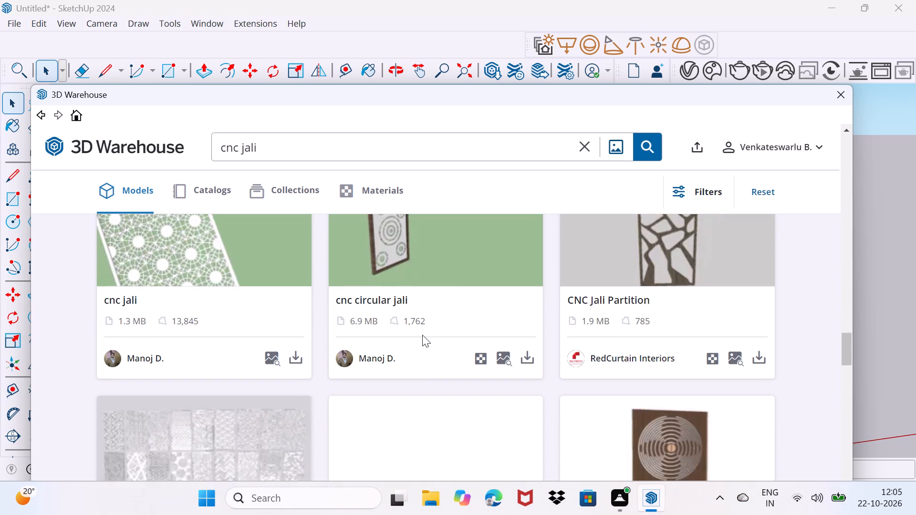
Switch to the cnc jali collections and open the CNC JALI collection showing the star-pattern panel.
left_click(296, 191)
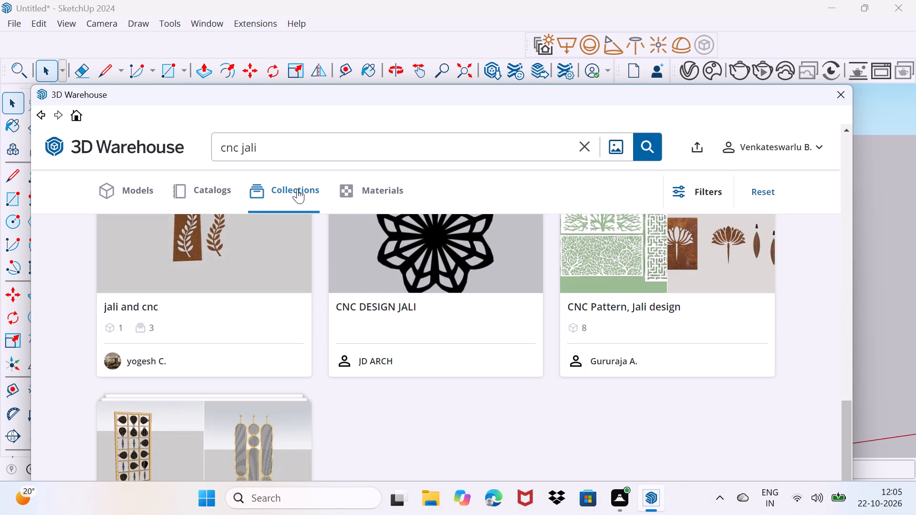
scroll(437, 340, "up", 7)
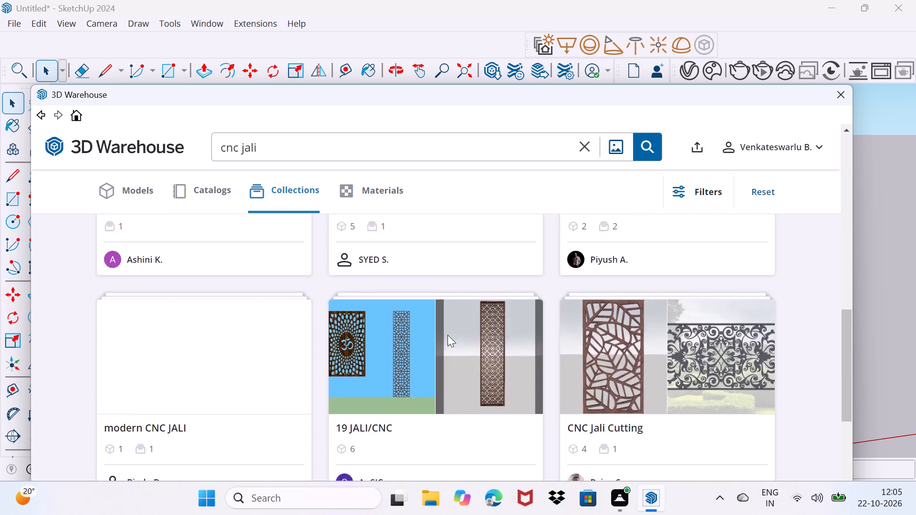
scroll(448, 335, "up", 3)
scroll(443, 329, "down", 1)
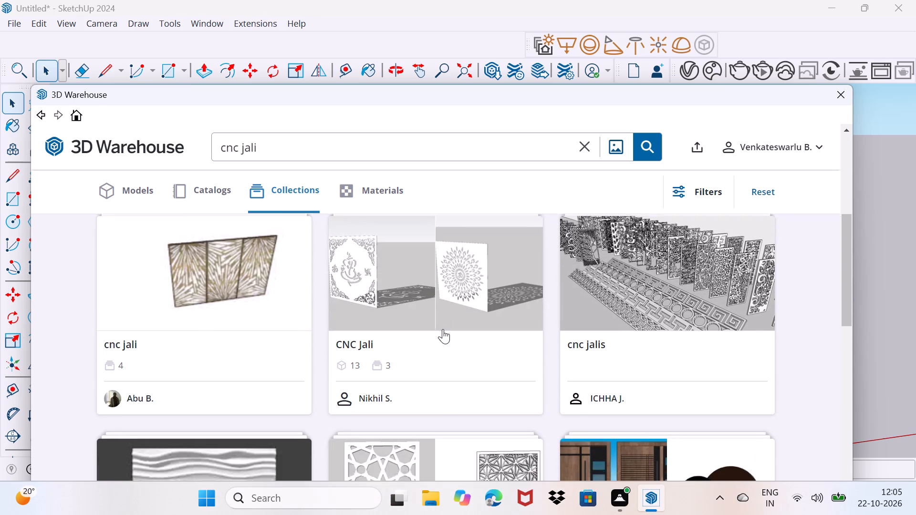
scroll(443, 329, "down", 2)
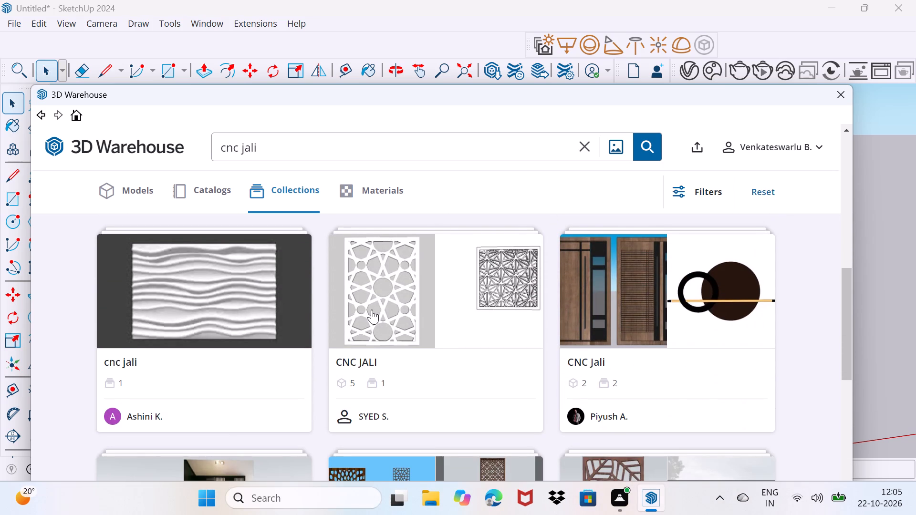
left_click(372, 309)
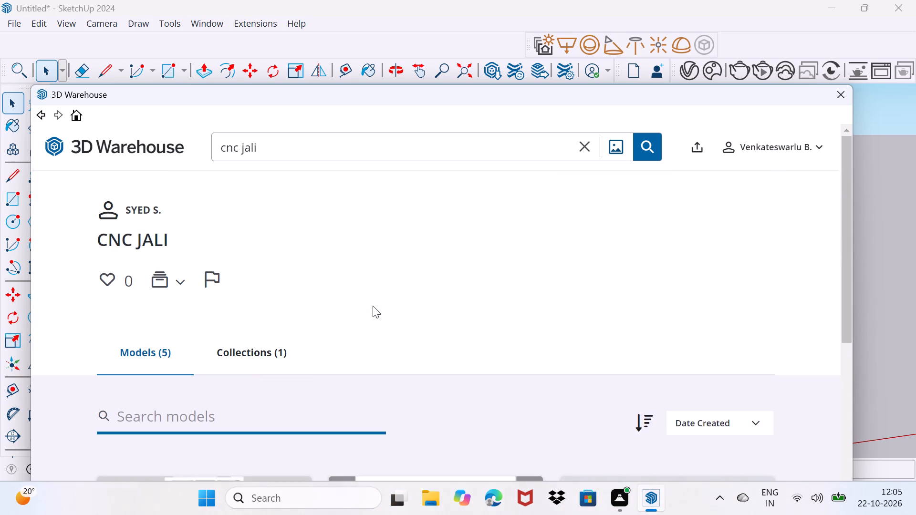
Load the "jali design" model directly into the house model and place it on the ground beside the pillar.
scroll(373, 306, "down", 5)
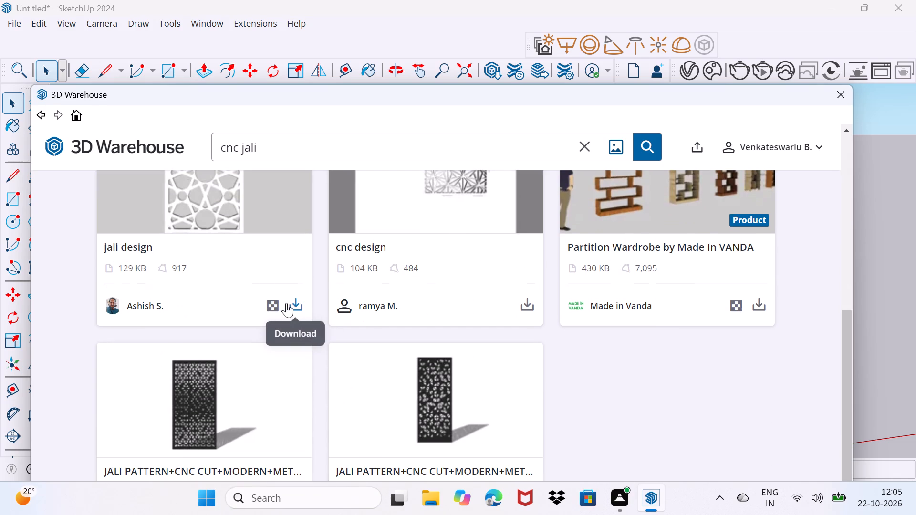
left_click(291, 301)
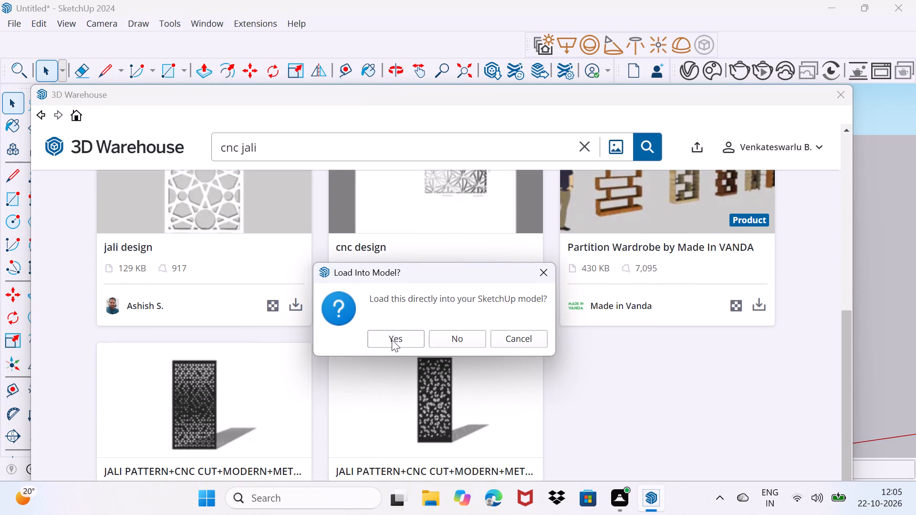
left_click(392, 340)
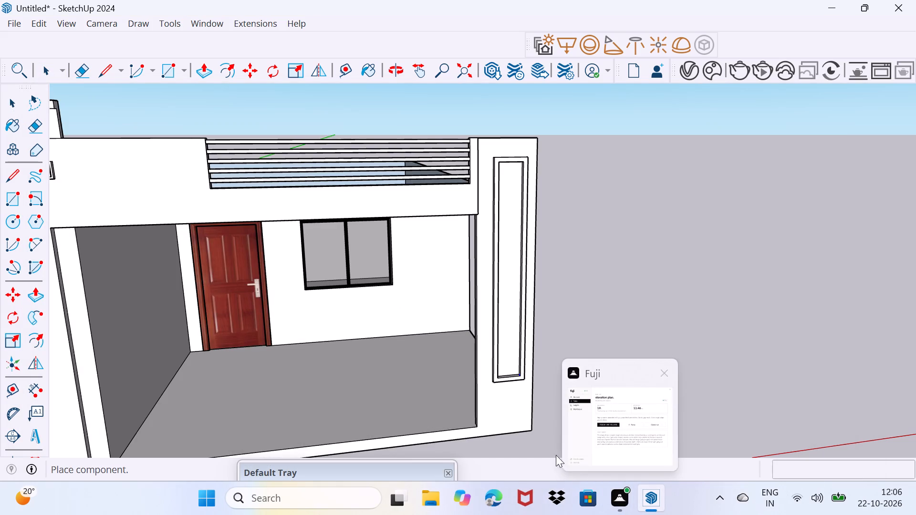
scroll(530, 354, "up", 2)
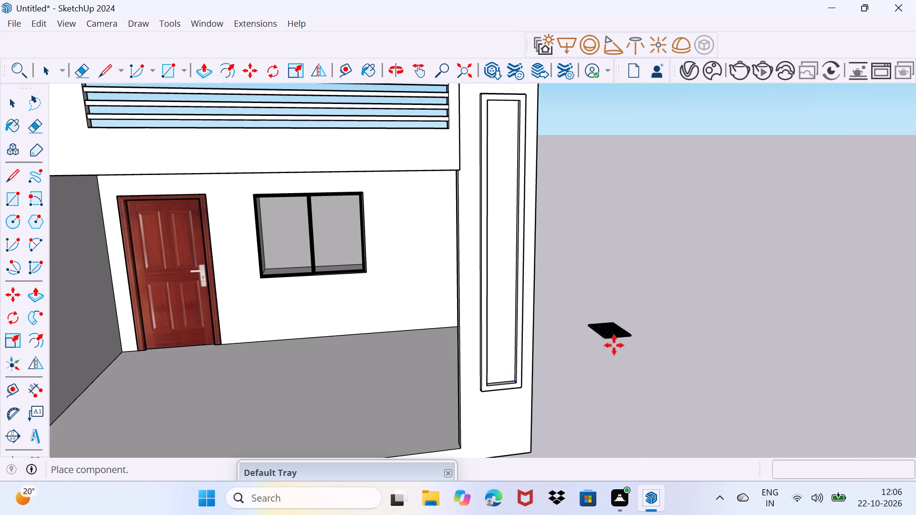
left_click(587, 419)
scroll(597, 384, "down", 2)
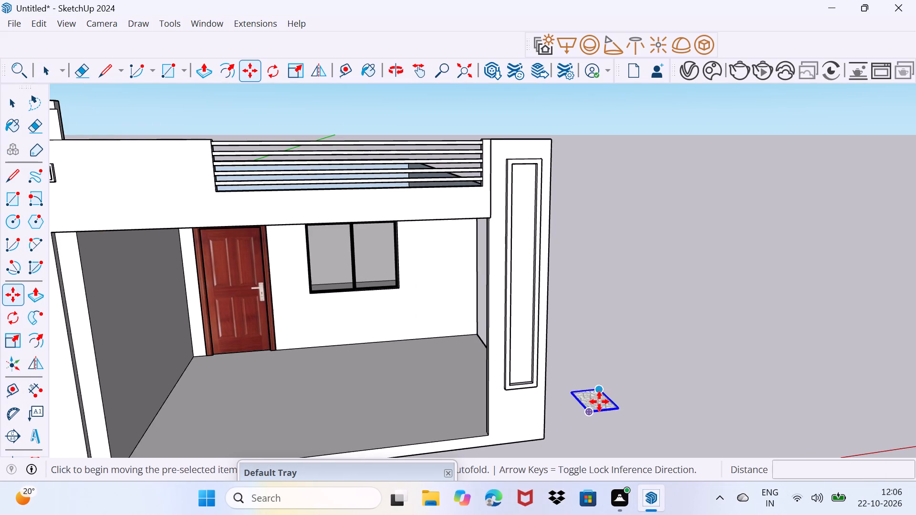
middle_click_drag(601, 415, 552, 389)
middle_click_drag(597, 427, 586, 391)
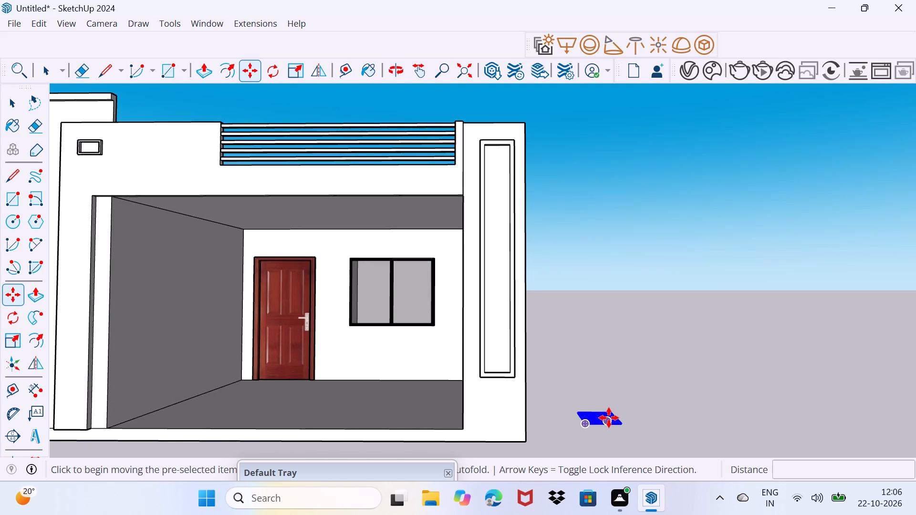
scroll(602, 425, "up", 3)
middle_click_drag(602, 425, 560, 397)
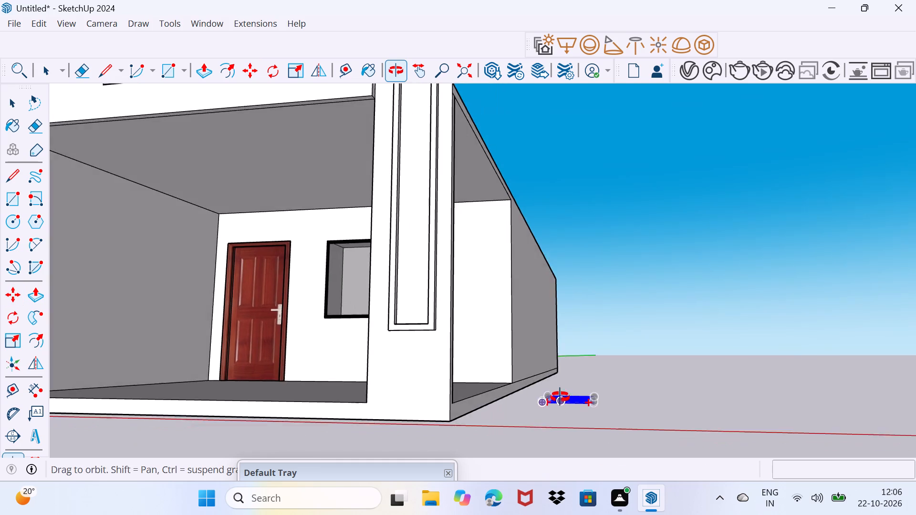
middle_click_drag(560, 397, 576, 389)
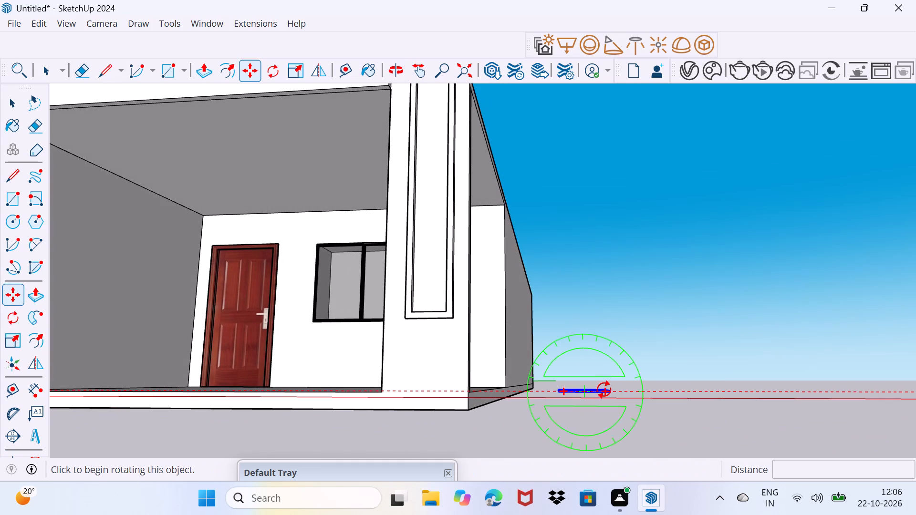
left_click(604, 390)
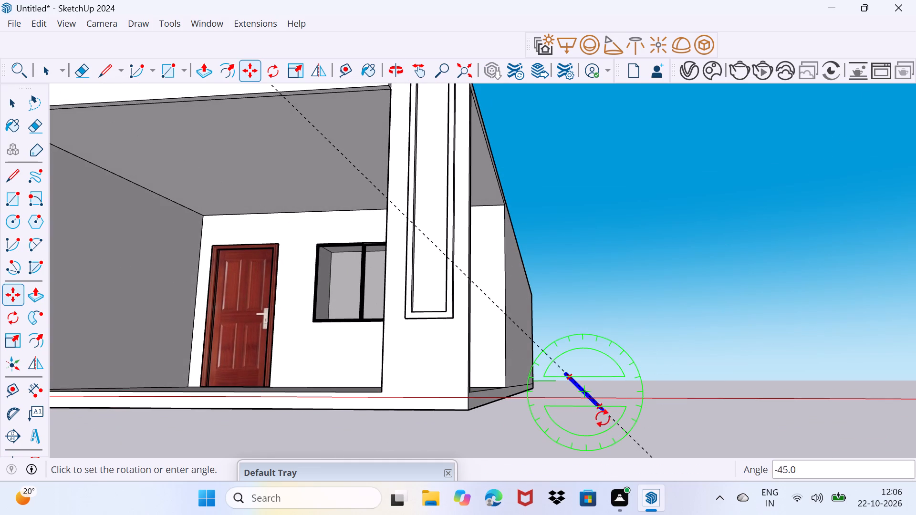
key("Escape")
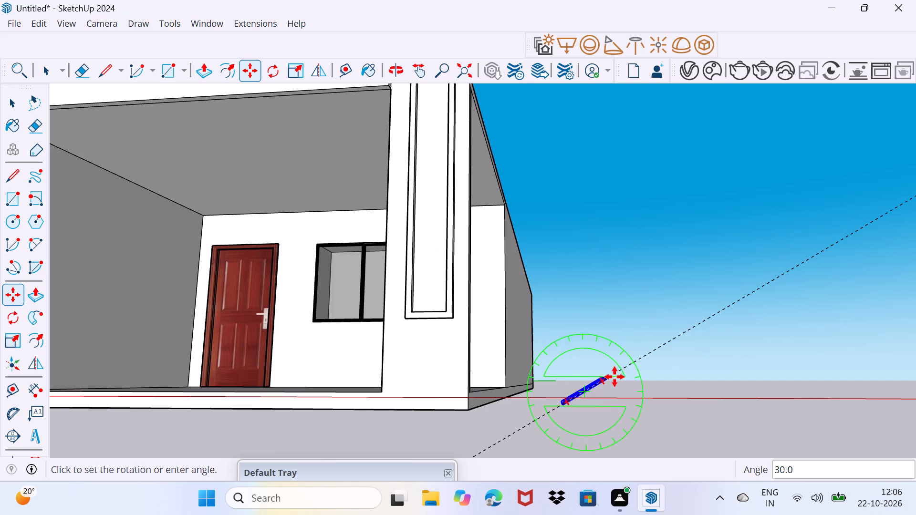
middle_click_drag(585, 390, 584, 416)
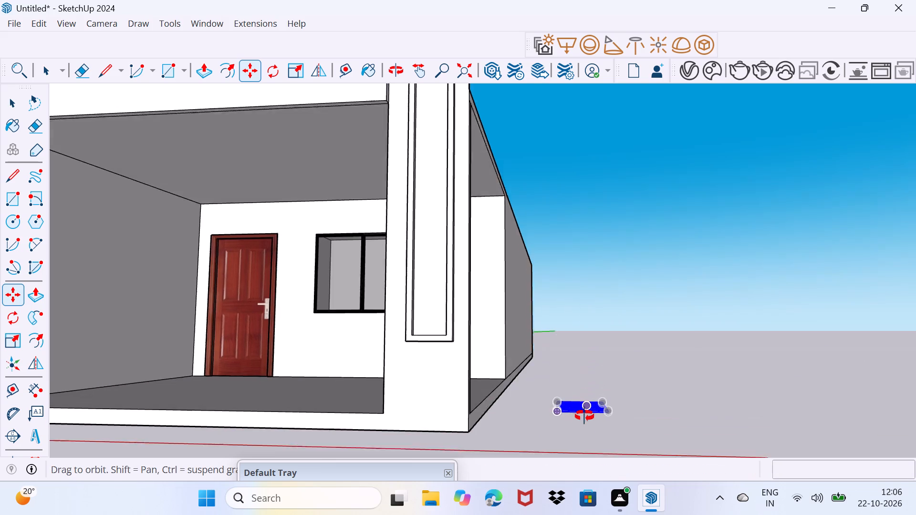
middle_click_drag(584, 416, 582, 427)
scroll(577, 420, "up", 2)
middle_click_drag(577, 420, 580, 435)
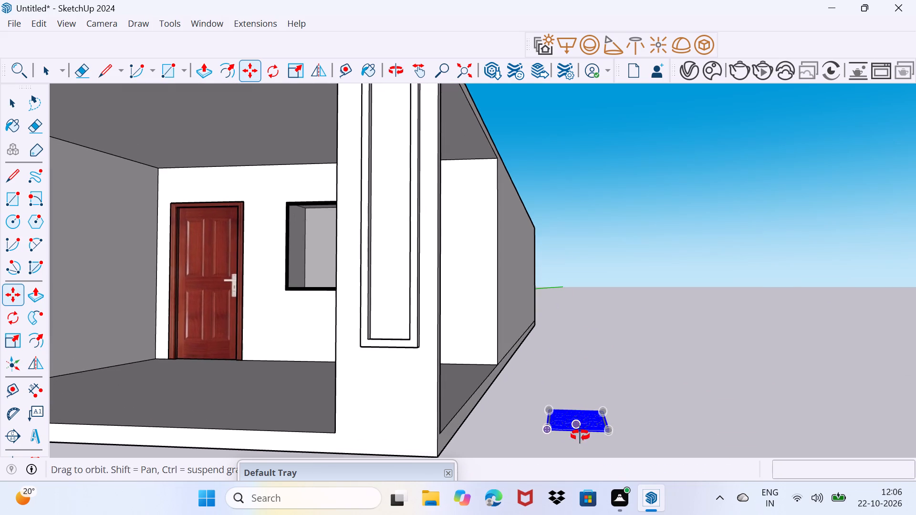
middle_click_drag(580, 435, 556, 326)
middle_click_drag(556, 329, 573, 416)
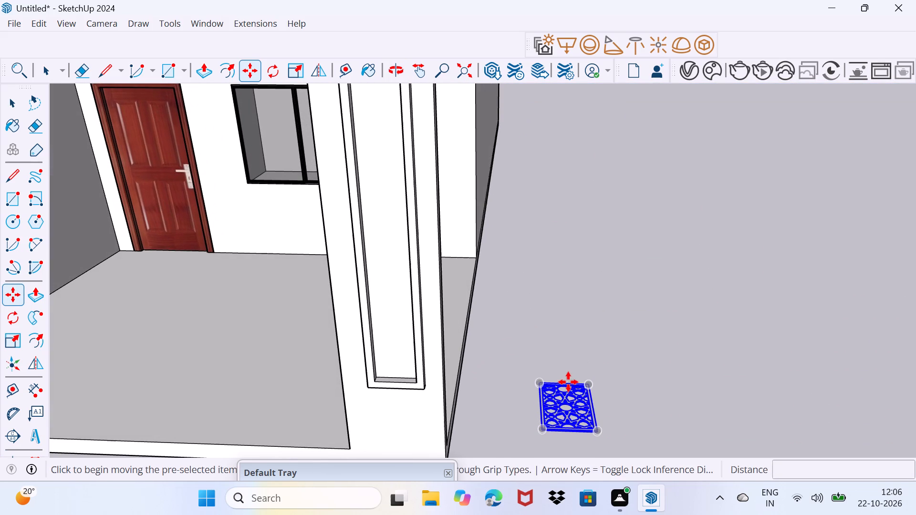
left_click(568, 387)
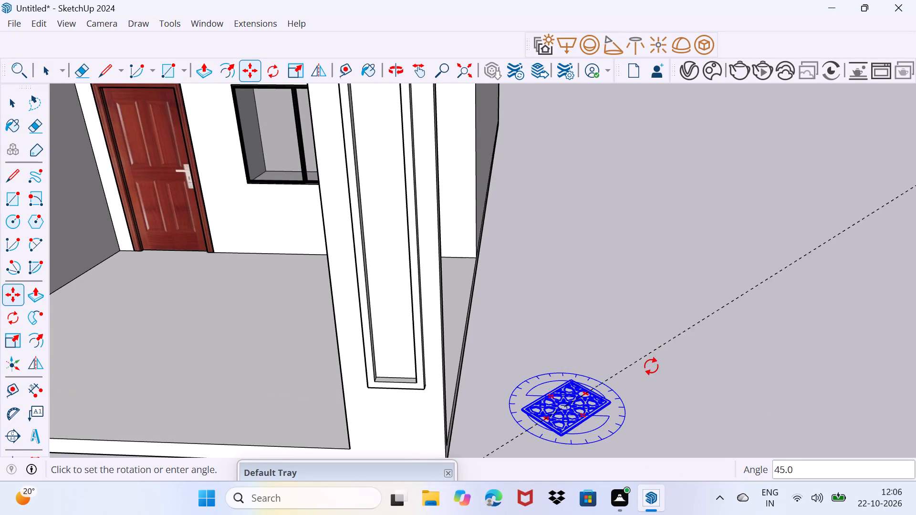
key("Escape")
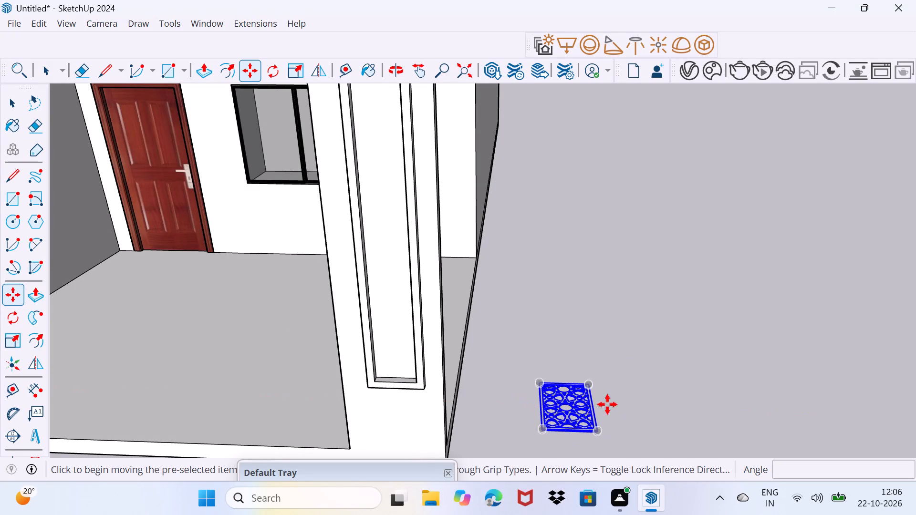
Move the jali panel about 4' 7" back along the green axis, keeping it beside the house.
middle_click_drag(583, 420, 560, 354)
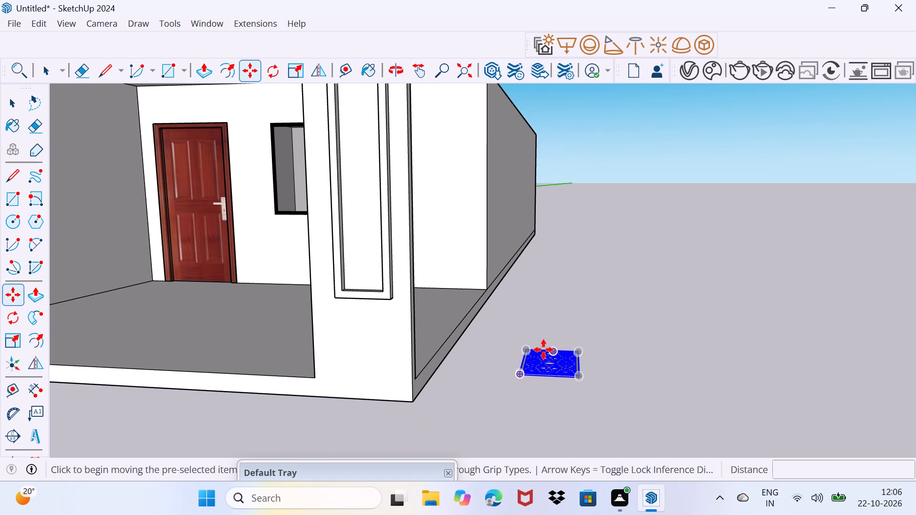
left_click(517, 338)
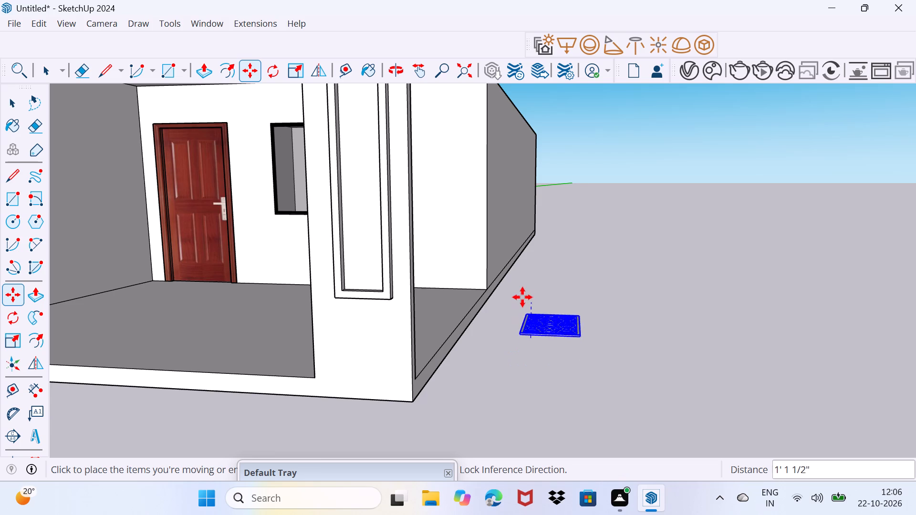
scroll(363, 290, "down", 3)
scroll(355, 257, "up", 6)
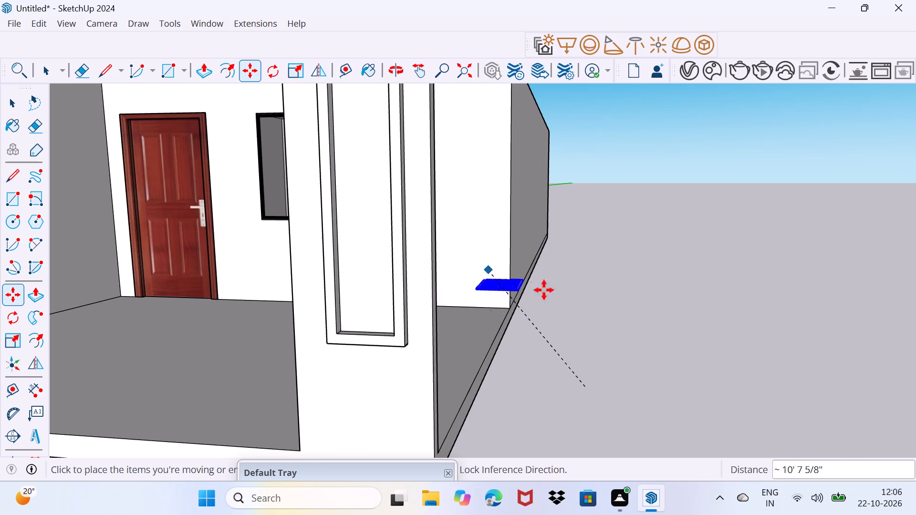
left_click(584, 338)
scroll(636, 380, "up", 10)
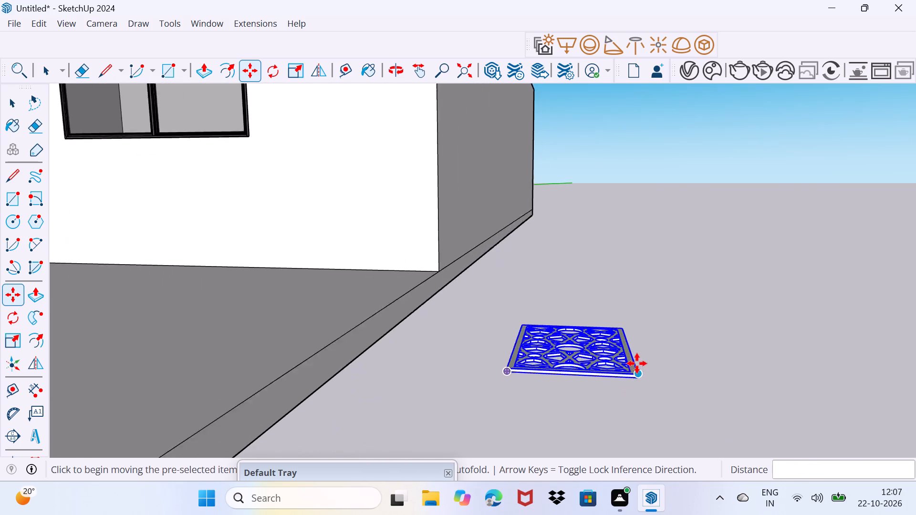
scroll(637, 363, "up", 2)
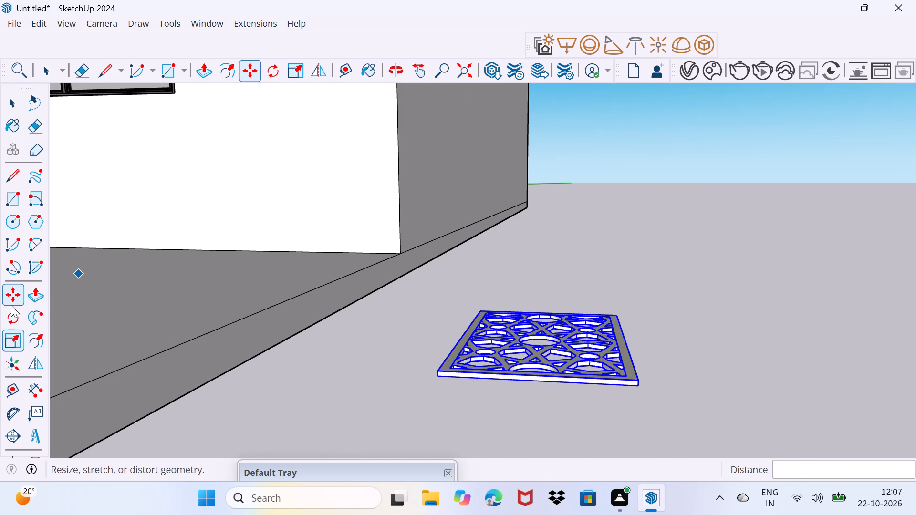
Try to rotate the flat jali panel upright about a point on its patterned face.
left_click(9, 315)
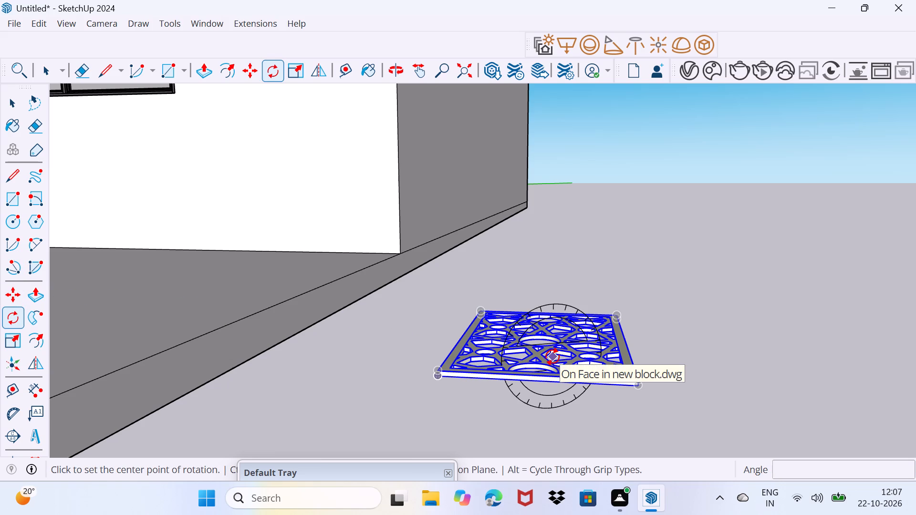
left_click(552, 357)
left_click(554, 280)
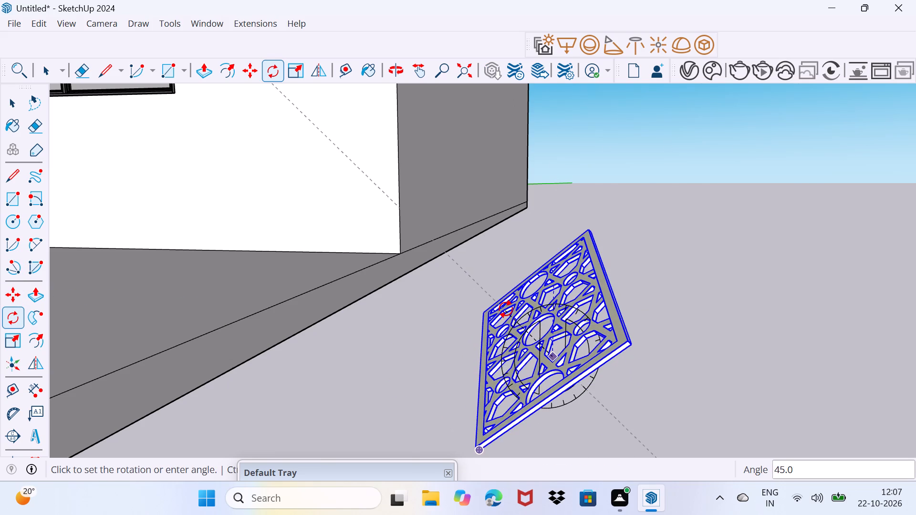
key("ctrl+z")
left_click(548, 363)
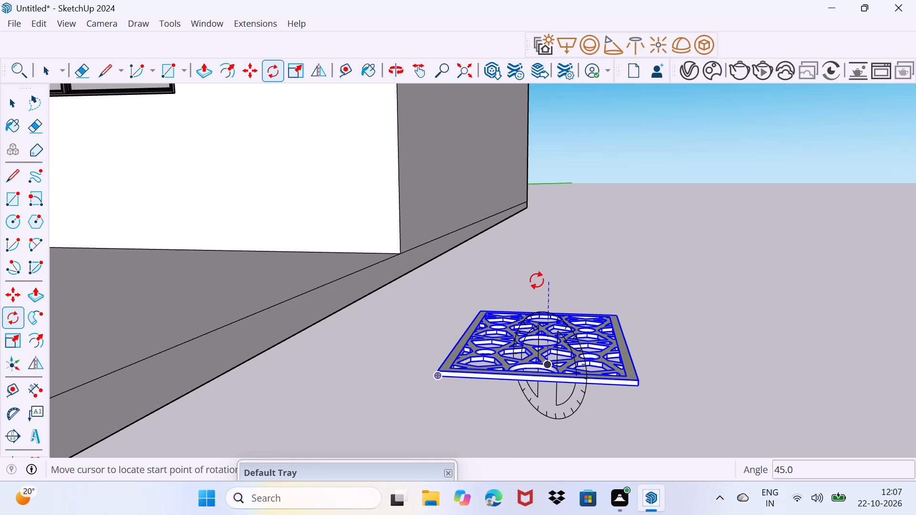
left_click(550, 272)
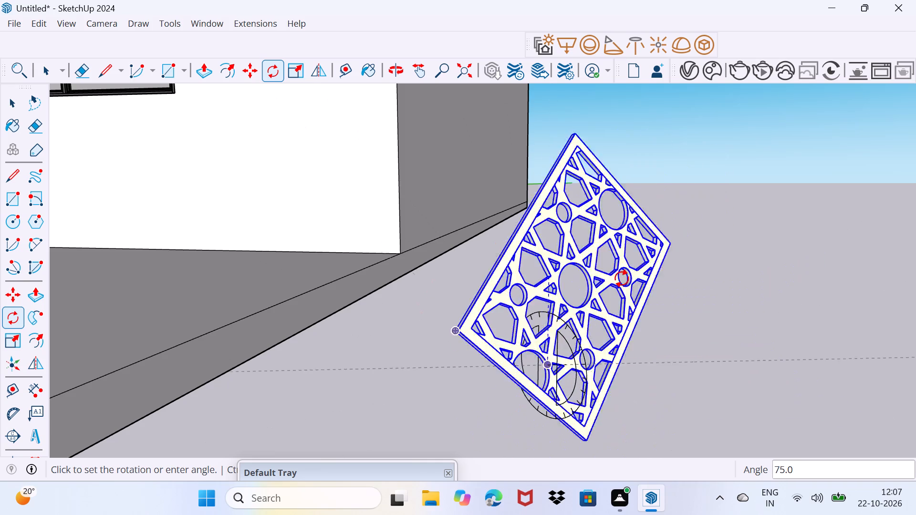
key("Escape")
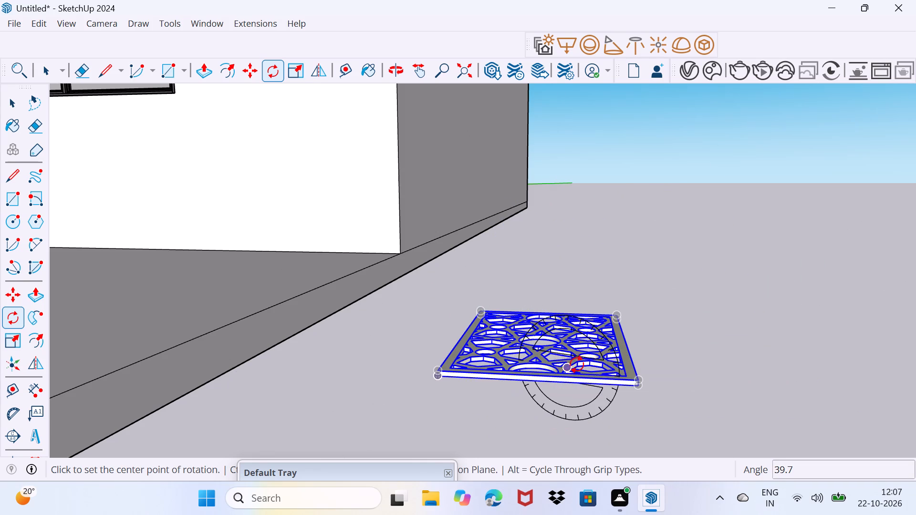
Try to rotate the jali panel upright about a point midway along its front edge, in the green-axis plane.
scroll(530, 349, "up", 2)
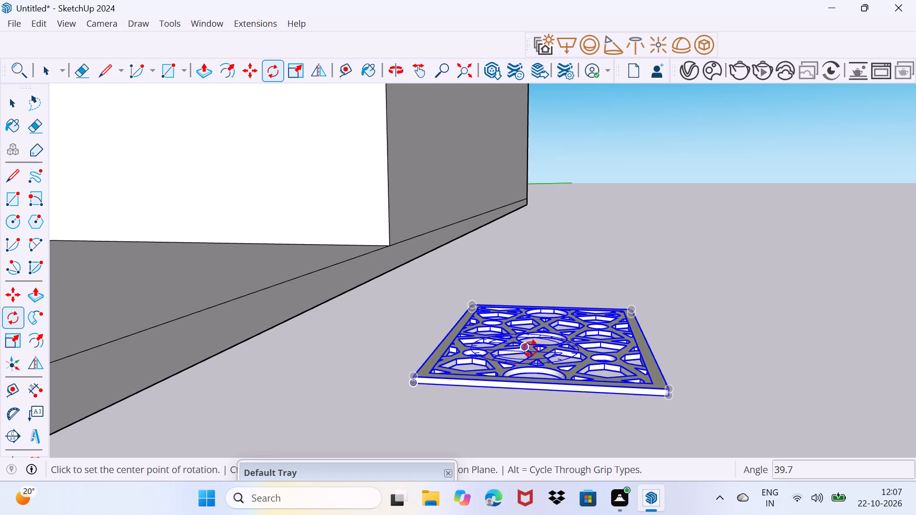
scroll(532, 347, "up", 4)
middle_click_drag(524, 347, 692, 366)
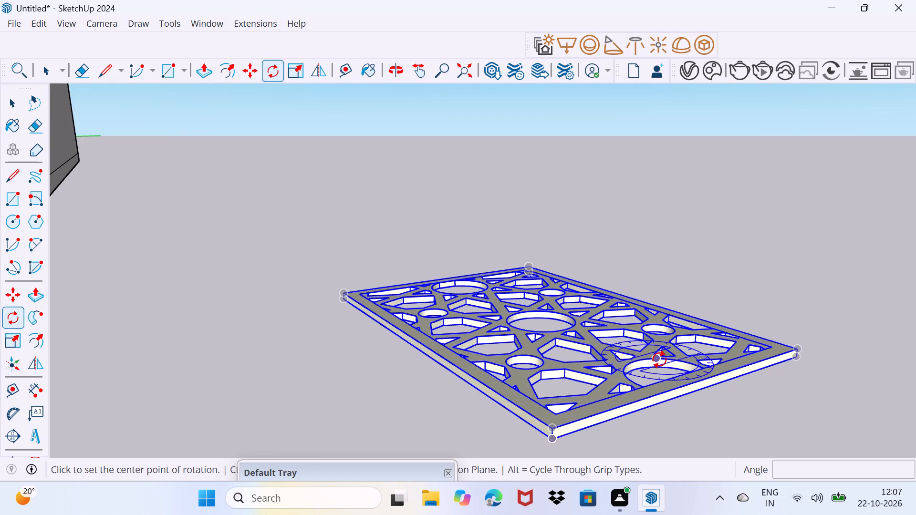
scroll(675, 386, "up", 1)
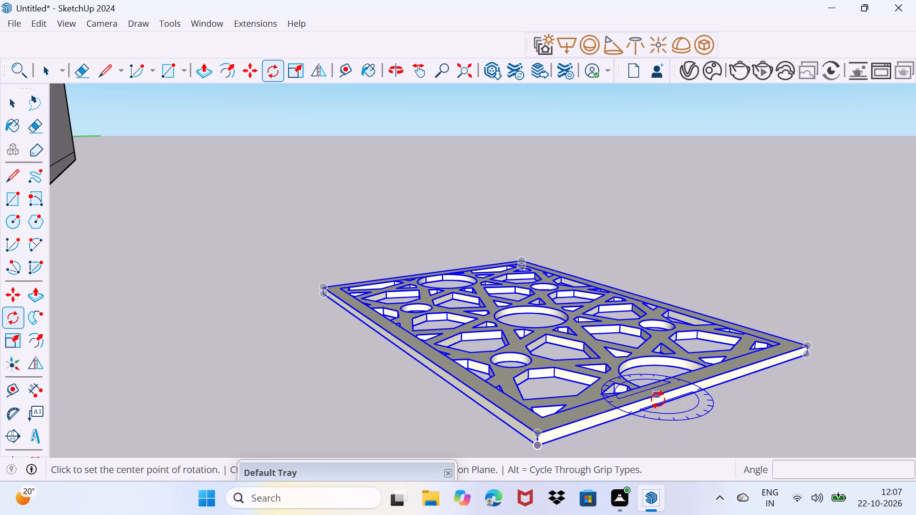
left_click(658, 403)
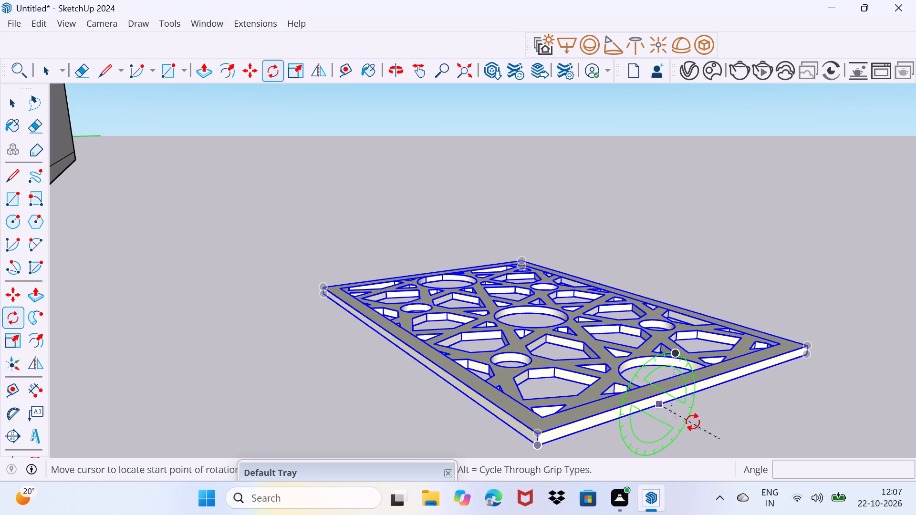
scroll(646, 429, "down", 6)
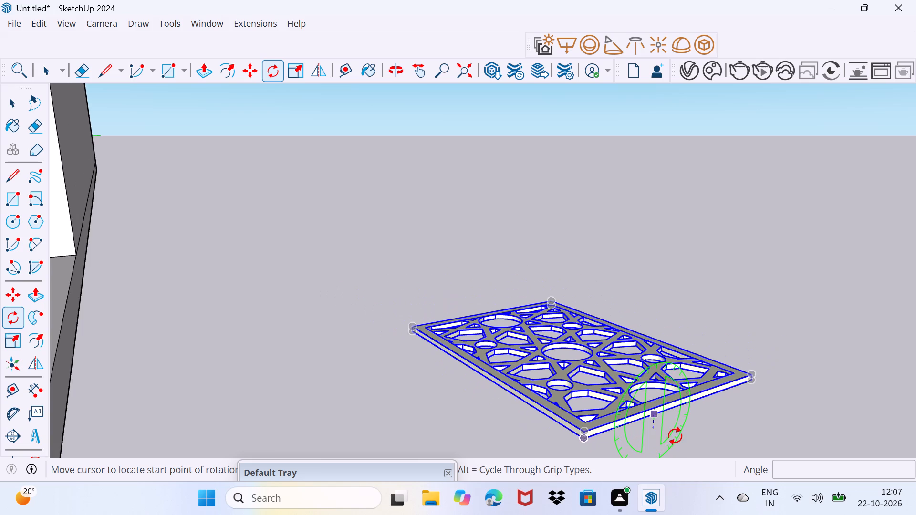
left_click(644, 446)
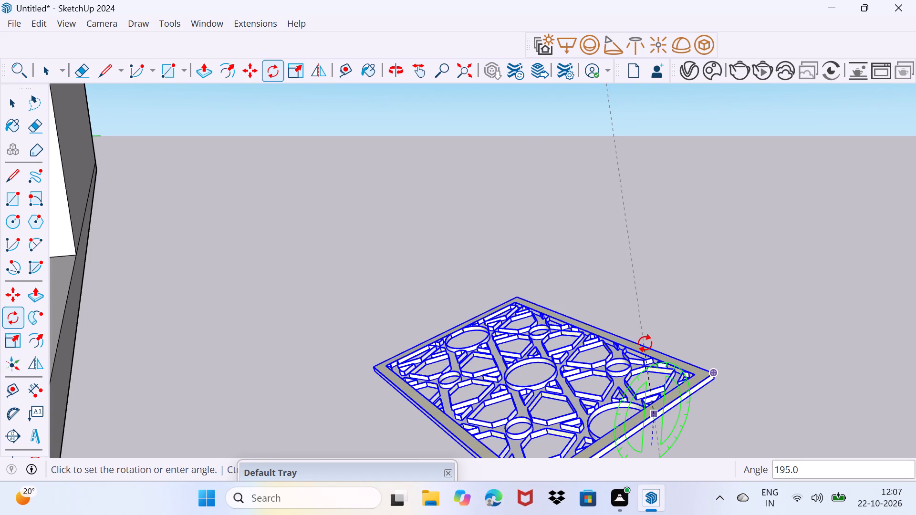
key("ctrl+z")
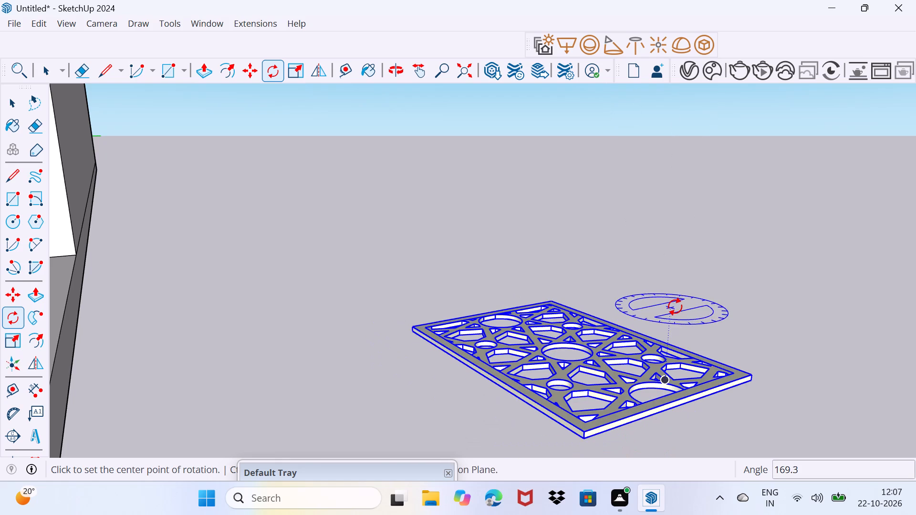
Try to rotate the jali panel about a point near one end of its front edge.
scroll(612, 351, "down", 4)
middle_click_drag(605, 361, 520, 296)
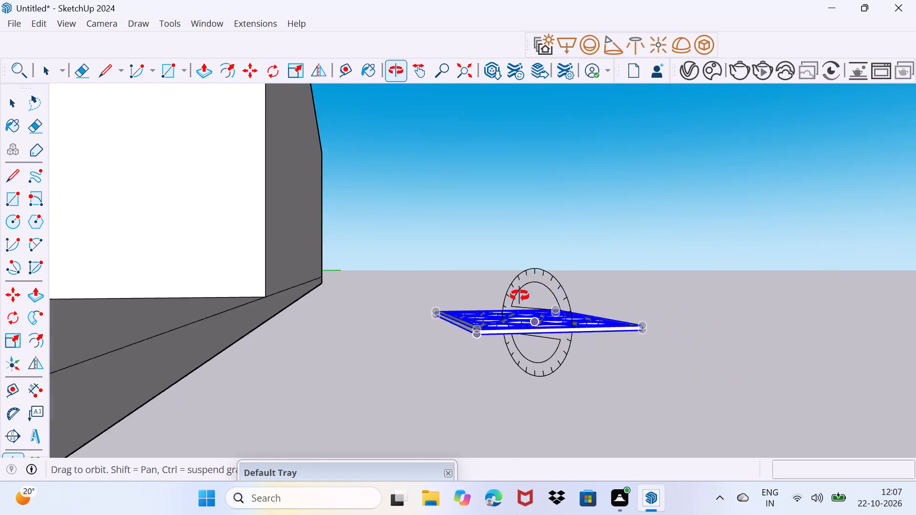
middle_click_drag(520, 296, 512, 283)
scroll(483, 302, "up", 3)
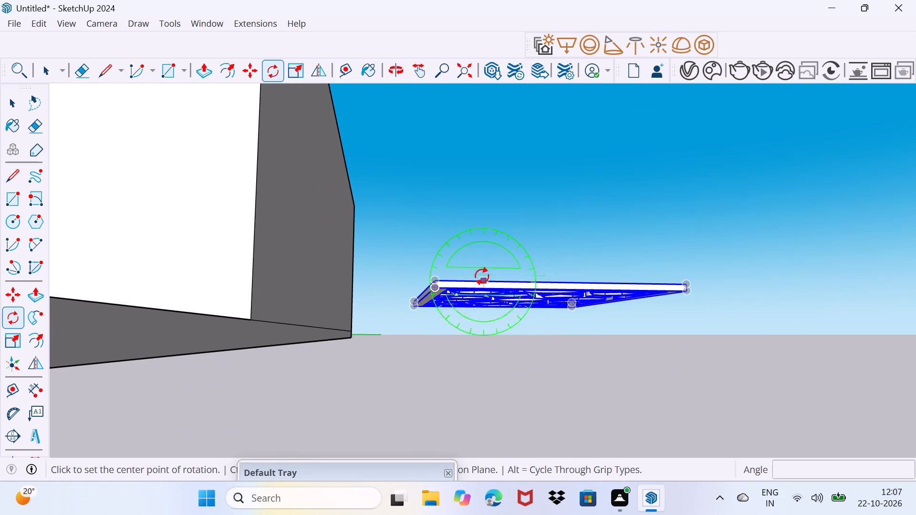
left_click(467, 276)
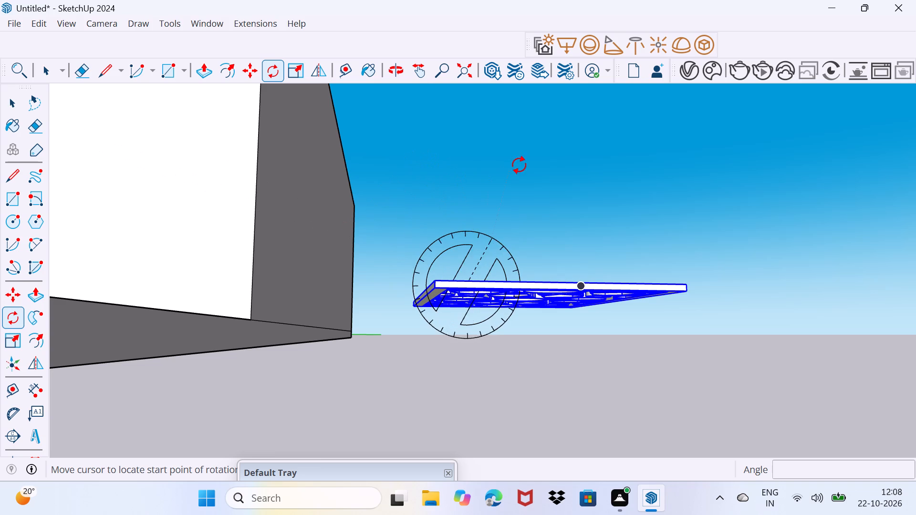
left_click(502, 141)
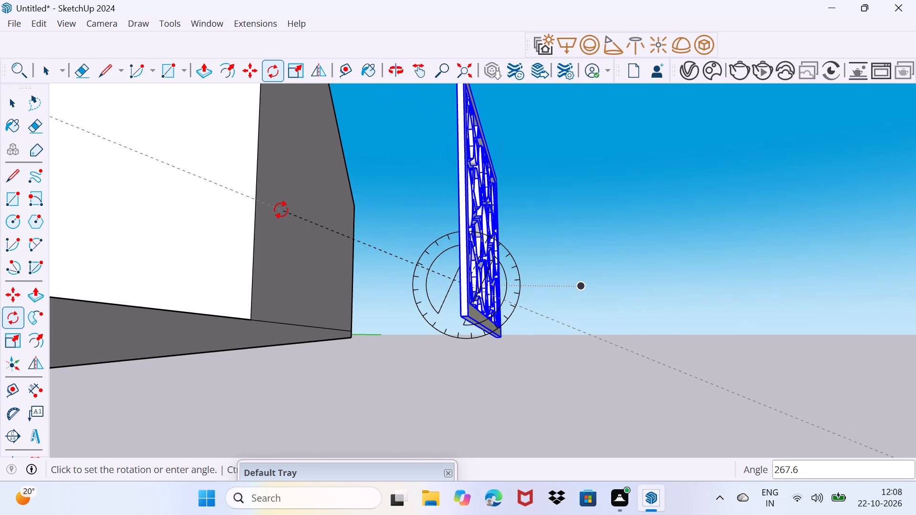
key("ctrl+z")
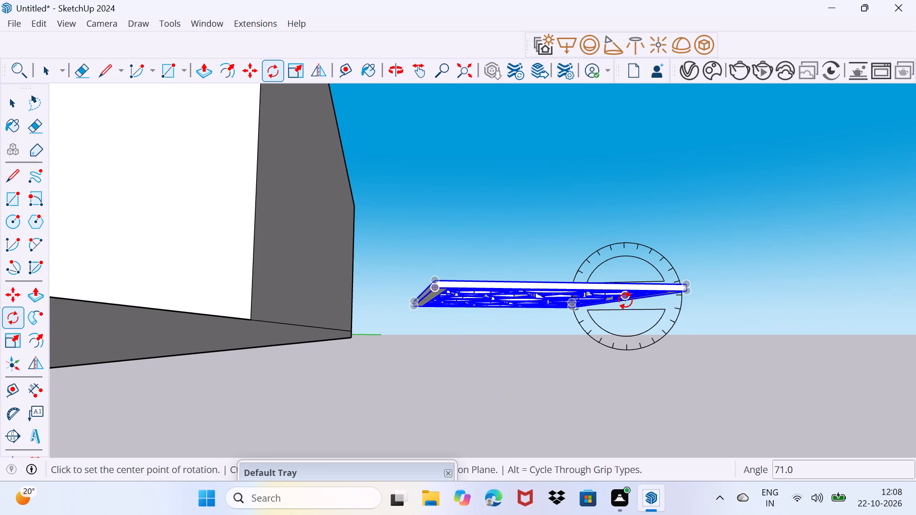
Rotate the jali panel about its corner in the red-axis plane so it stands vertical, facing the front like the pillar.
middle_click_drag(533, 275, 502, 297)
scroll(502, 297, "down", 6)
scroll(462, 346, "up", 3)
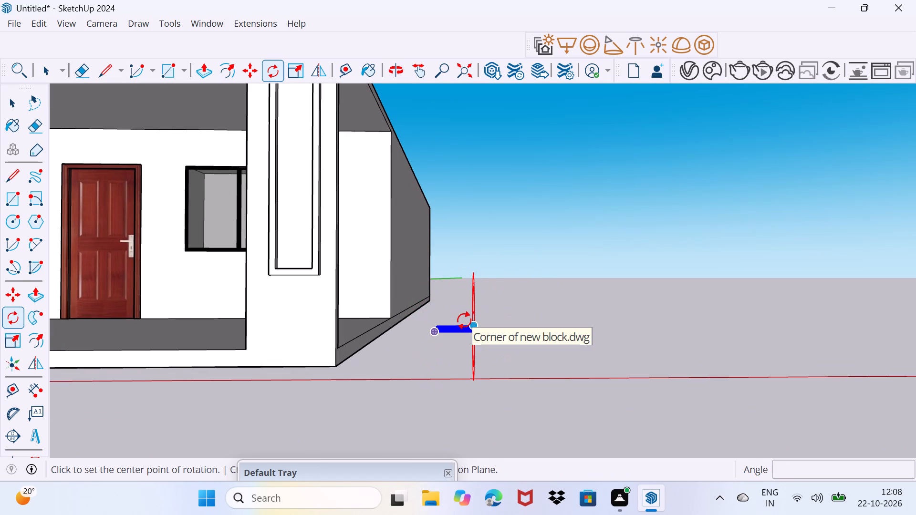
left_click(464, 320)
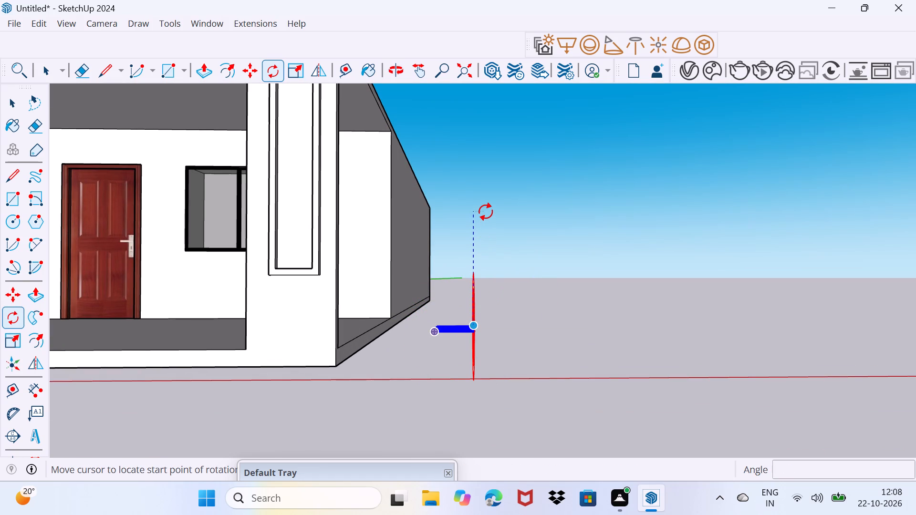
left_click(486, 212)
left_click(483, 218)
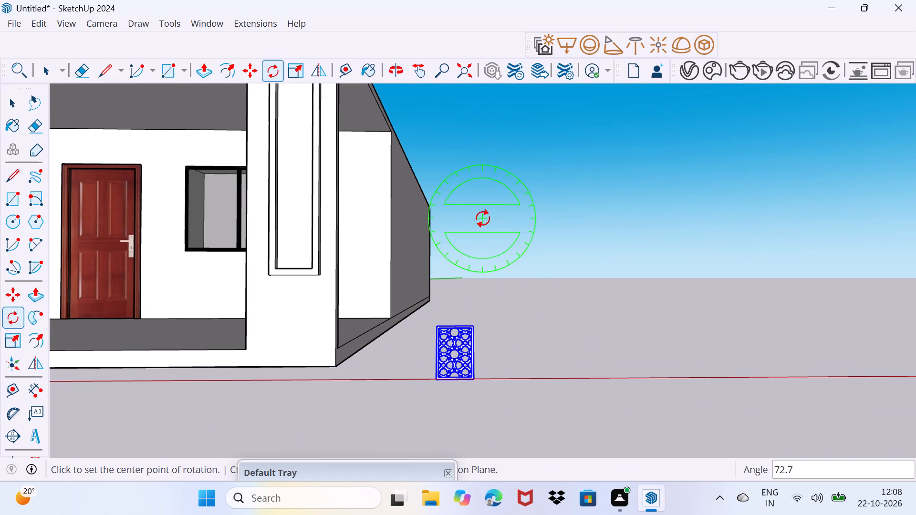
scroll(459, 357, "up", 3)
key("space")
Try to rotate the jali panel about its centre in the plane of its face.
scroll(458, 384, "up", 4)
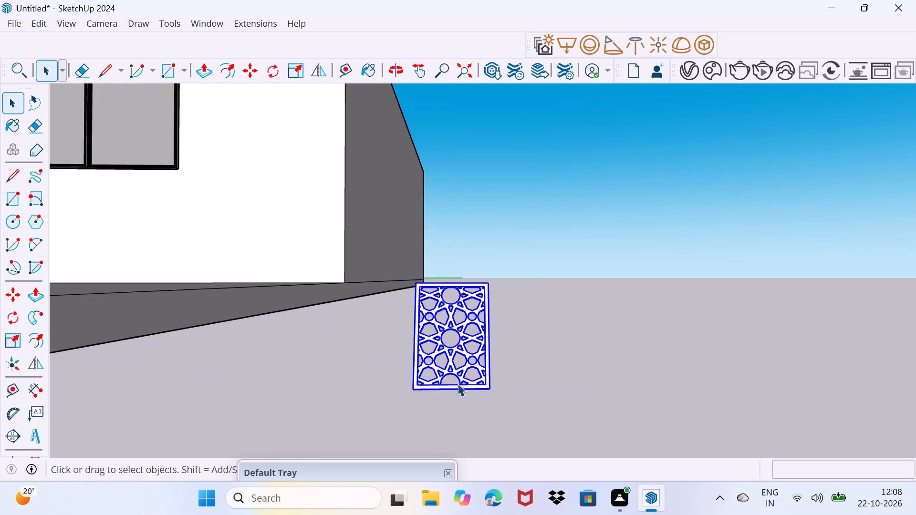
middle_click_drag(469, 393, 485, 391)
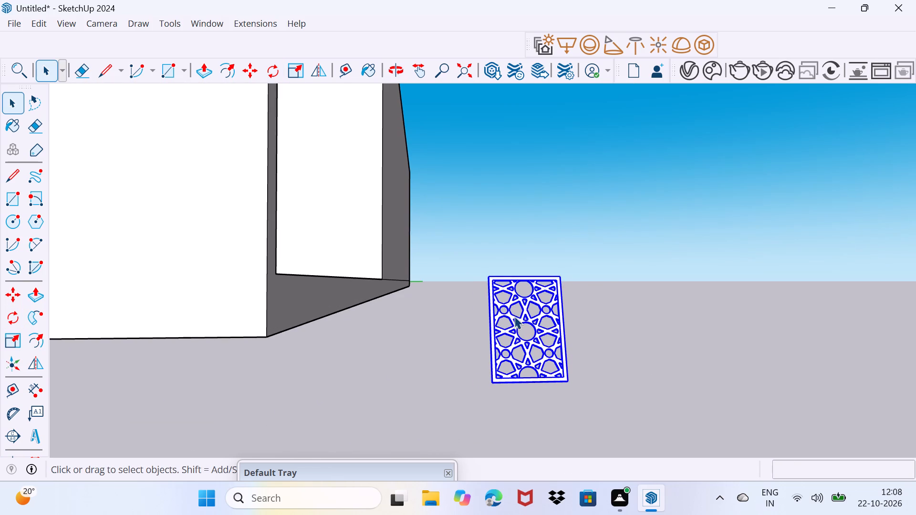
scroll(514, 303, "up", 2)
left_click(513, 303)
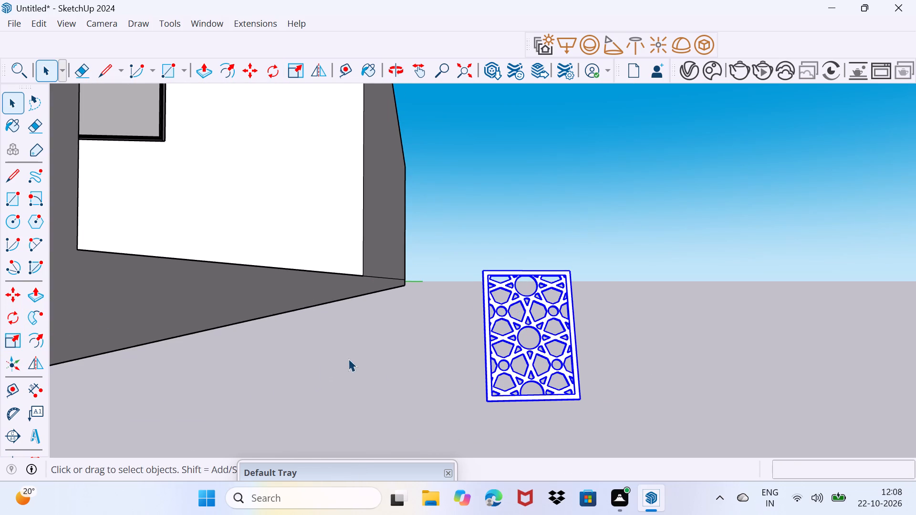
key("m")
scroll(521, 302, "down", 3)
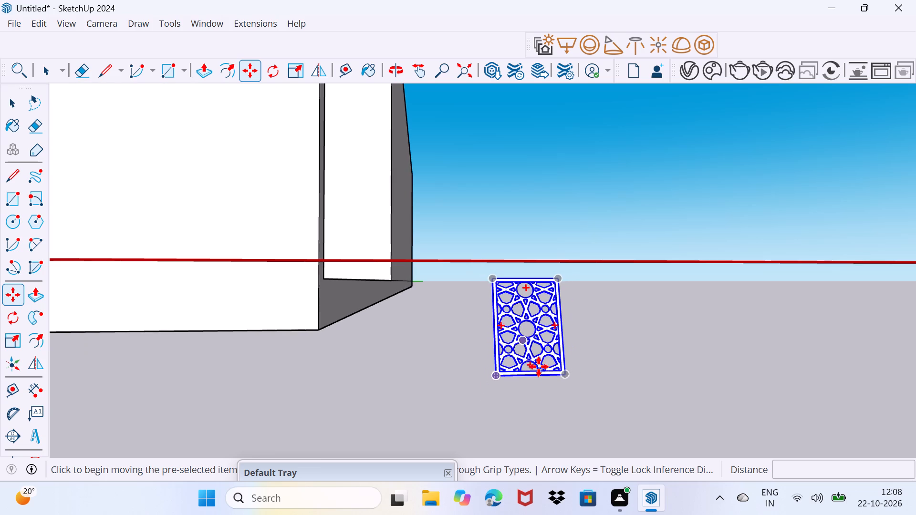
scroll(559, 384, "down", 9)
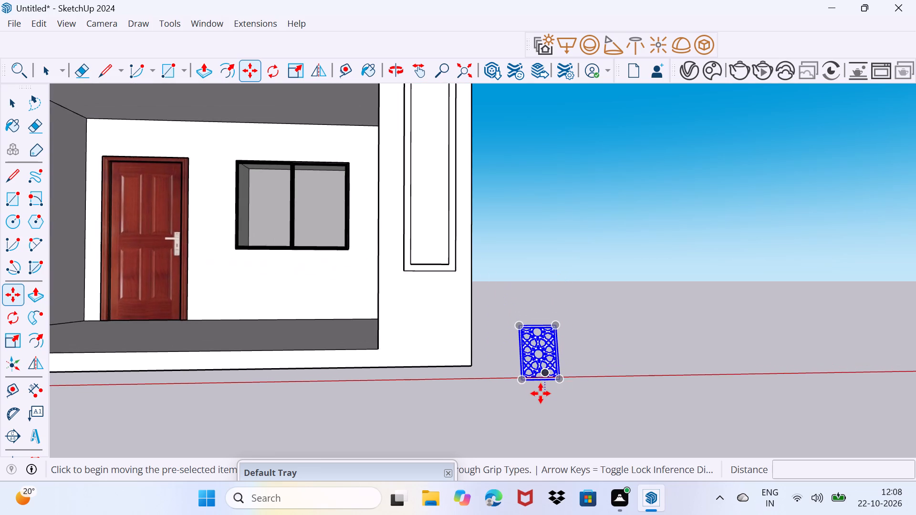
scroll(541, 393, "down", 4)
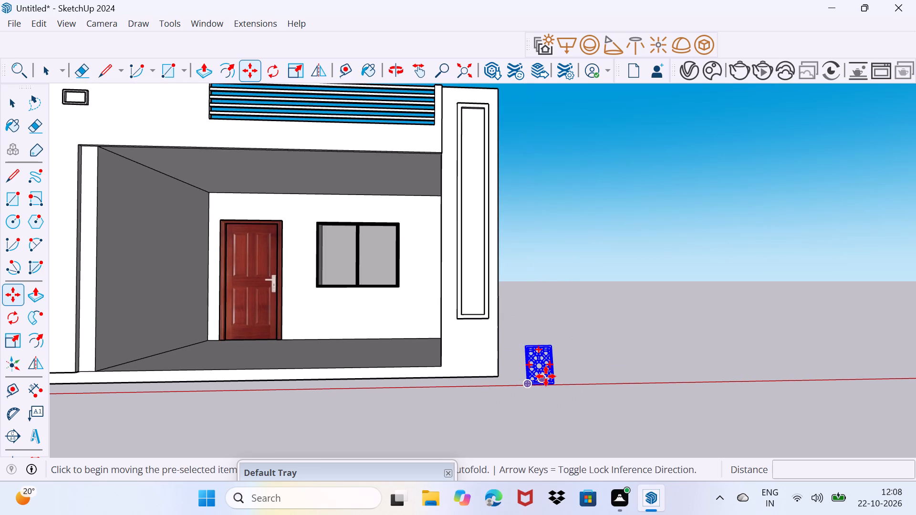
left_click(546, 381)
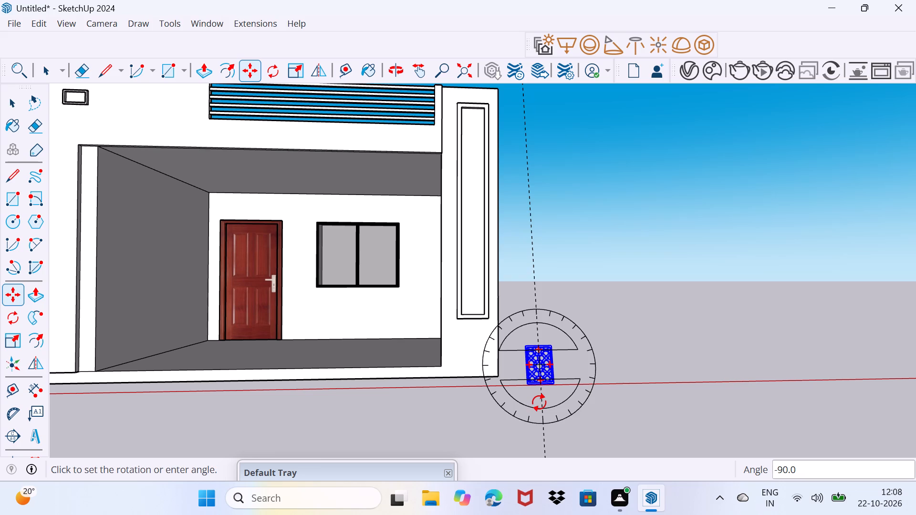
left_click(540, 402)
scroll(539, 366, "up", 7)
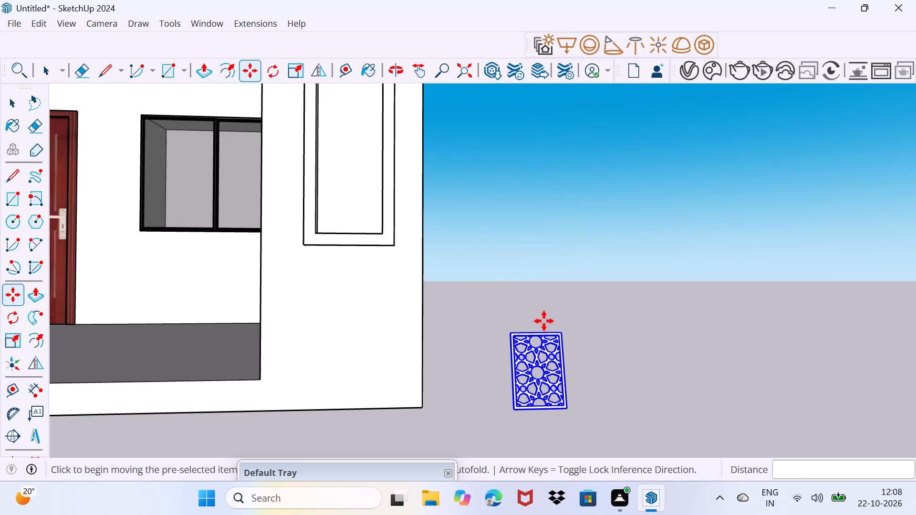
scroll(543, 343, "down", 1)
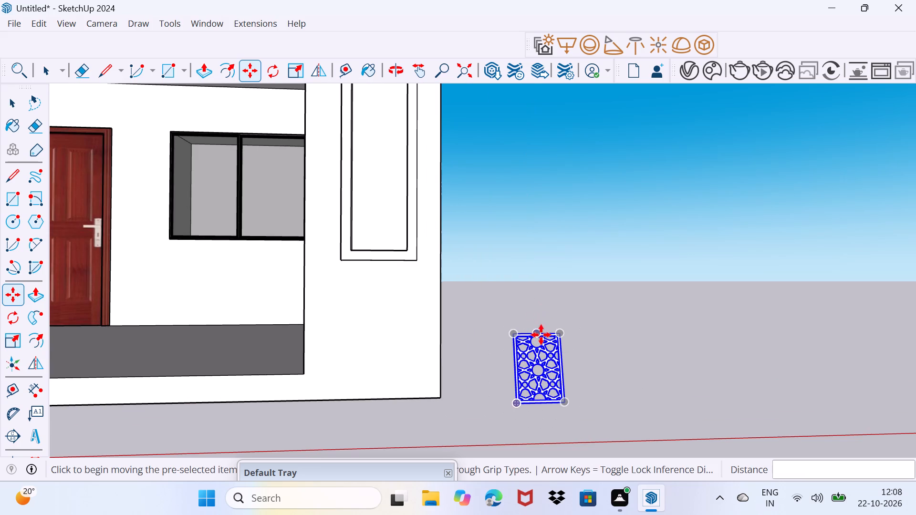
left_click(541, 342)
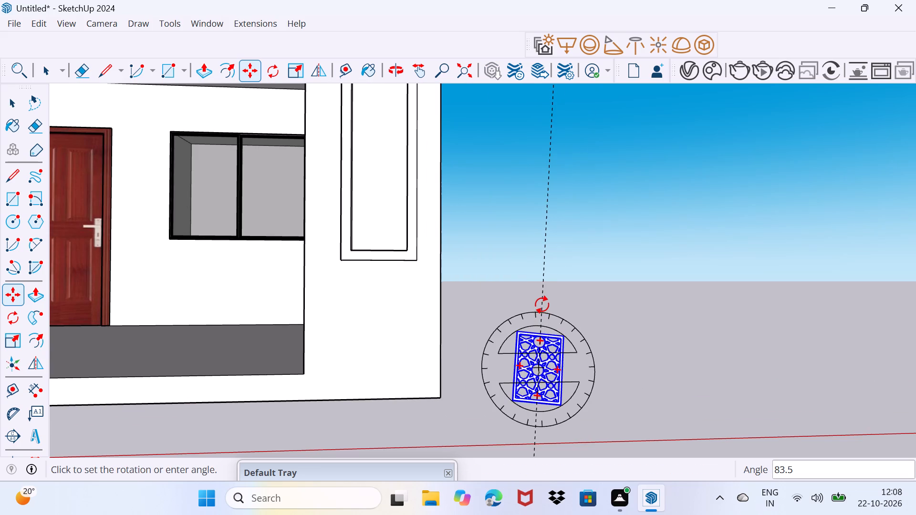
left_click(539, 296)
Rotate the leaning jali panel about its centre in the red-axis plane until it stands exactly vertical, then deselect it.
middle_click_drag(525, 371, 558, 395)
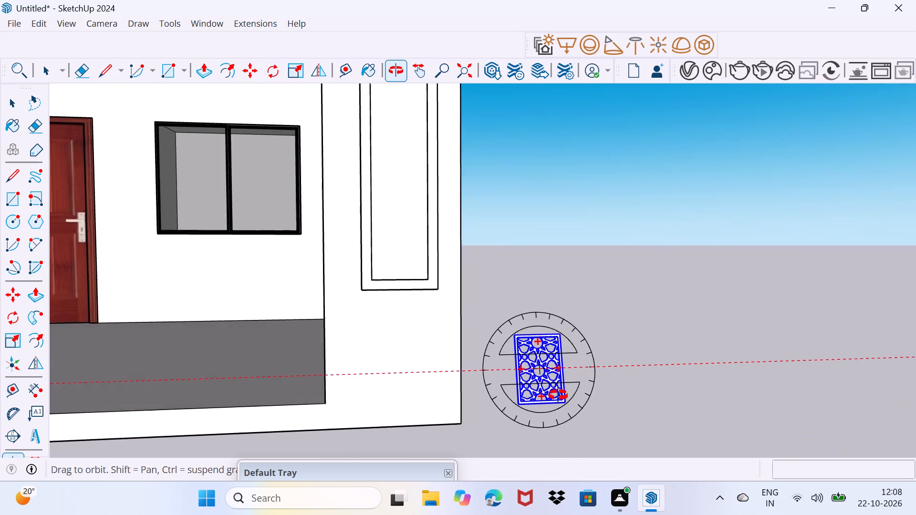
middle_click_drag(558, 395, 749, 448)
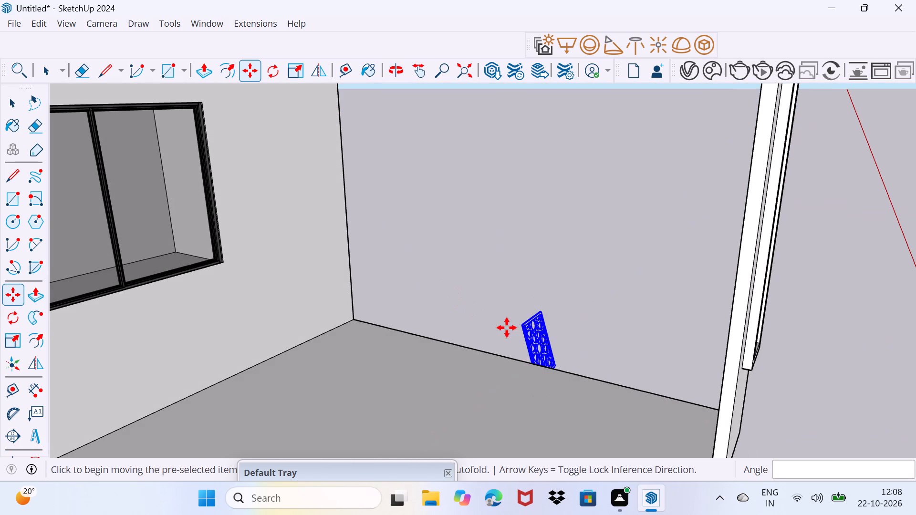
left_click(520, 325)
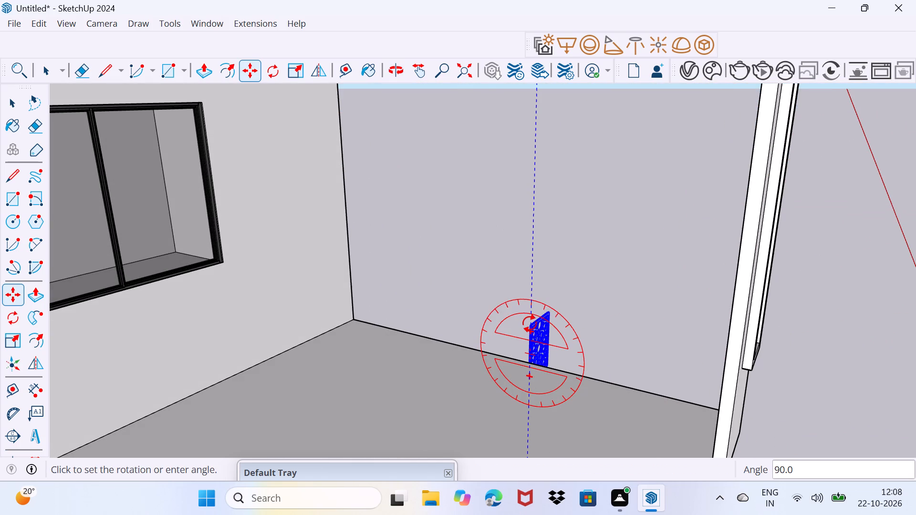
left_click(530, 323)
key("space")
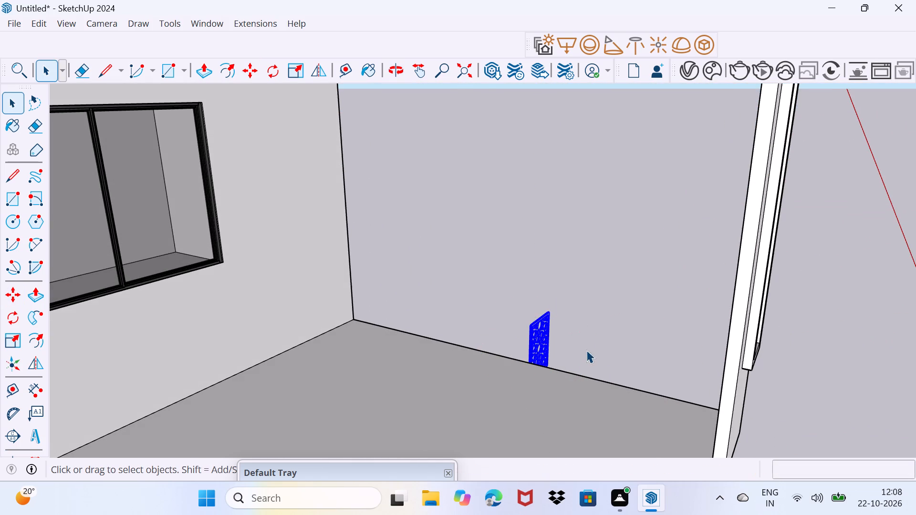
left_click_drag(583, 346, 607, 308)
Move the jali panel by its lower corner about 9' 9 3/8" to the lower inner corner of the pillar's frame.
middle_click_drag(627, 336, 413, 276)
scroll(413, 276, "down", 2)
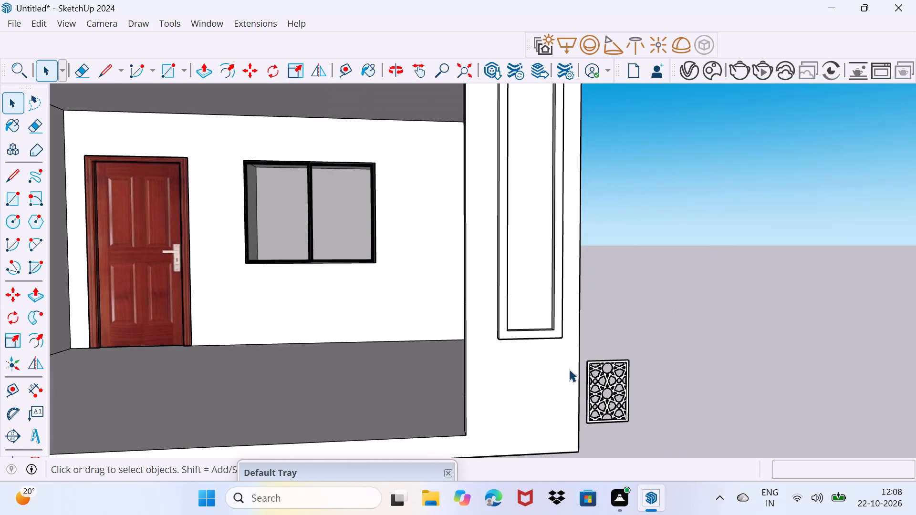
scroll(569, 376, "up", 3)
left_click(607, 402)
scroll(606, 413, "up", 3)
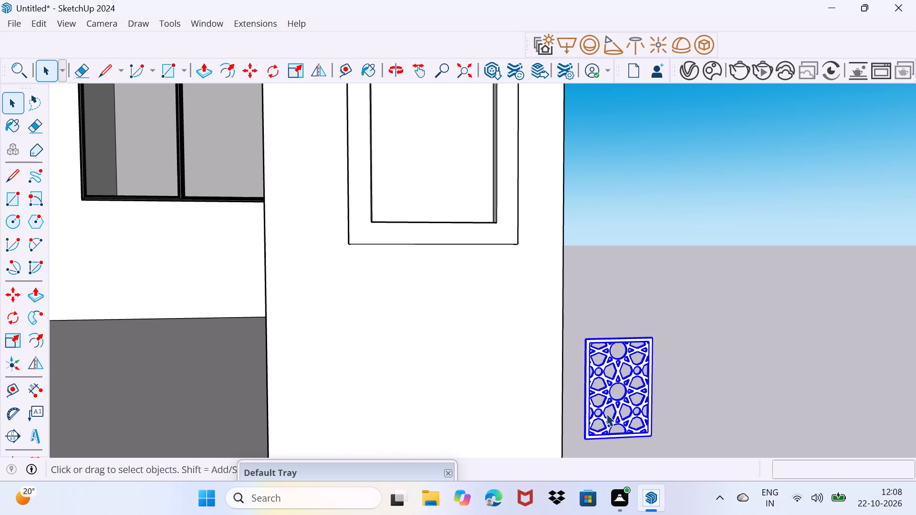
key("m")
left_click(585, 437)
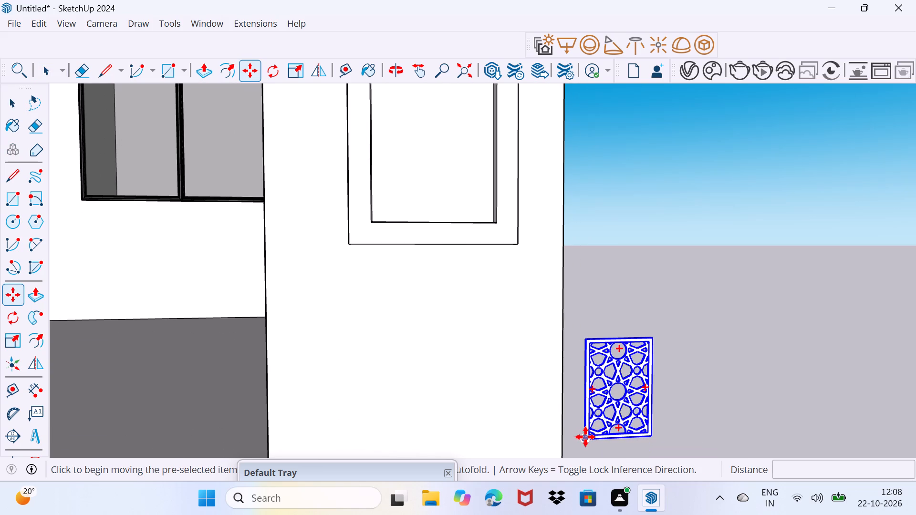
scroll(353, 269, "up", 8)
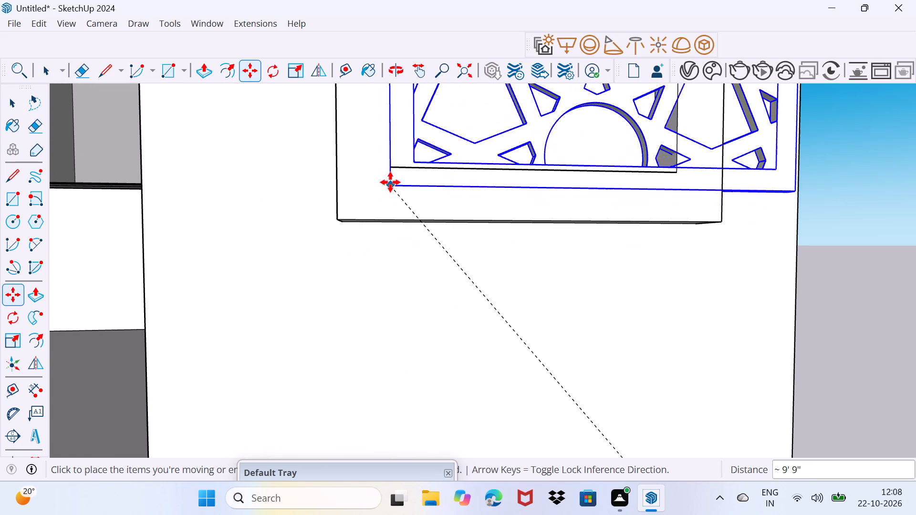
scroll(370, 183, "down", 8)
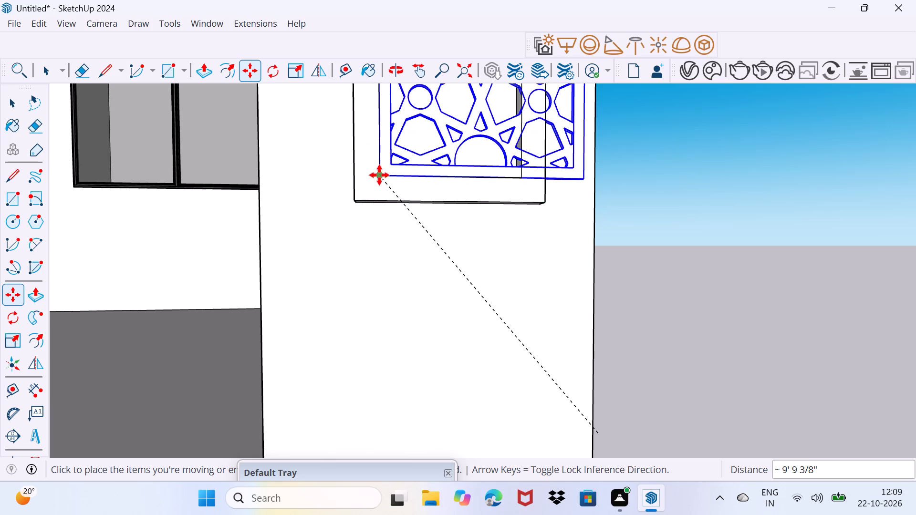
left_click(379, 175)
Scale the jali panel down uniformly from its upper corner to about 0.64 so it is narrower than the frame opening.
scroll(405, 168, "down", 4)
middle_click_drag(423, 159, 356, 253)
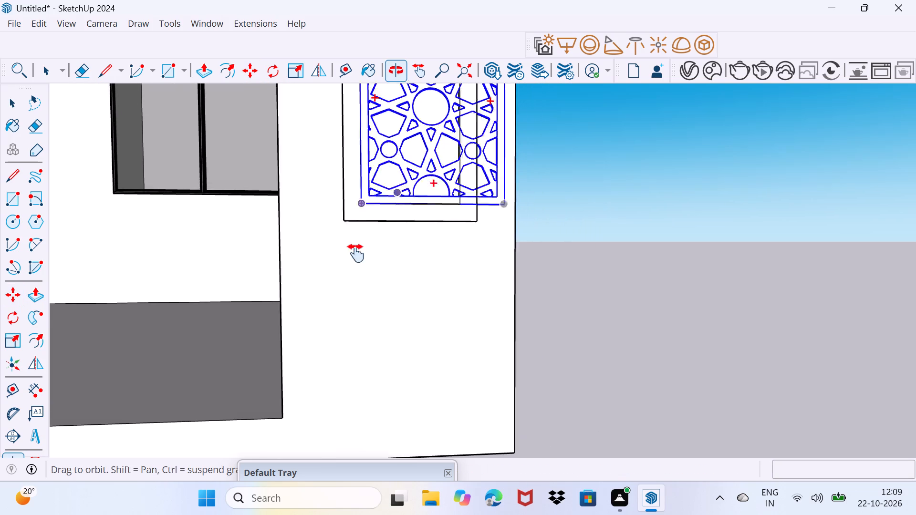
middle_click_drag(356, 253, 243, 417)
key("s")
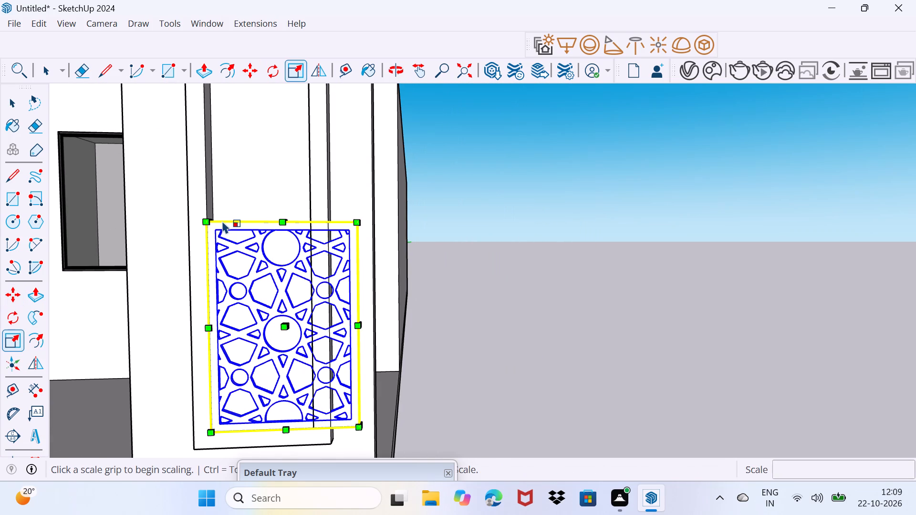
left_click_drag(205, 218, 259, 305)
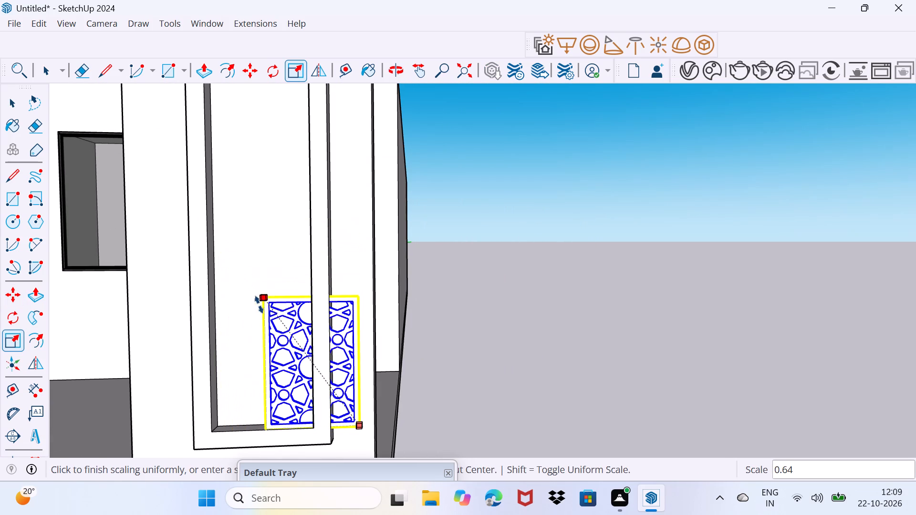
left_click_drag(259, 305, 261, 308)
Move the reduced jali panel about 7 3/8" along the red axis so its lower corner meets the frame opening's lower corner.
scroll(279, 463, "up", 3)
key("m")
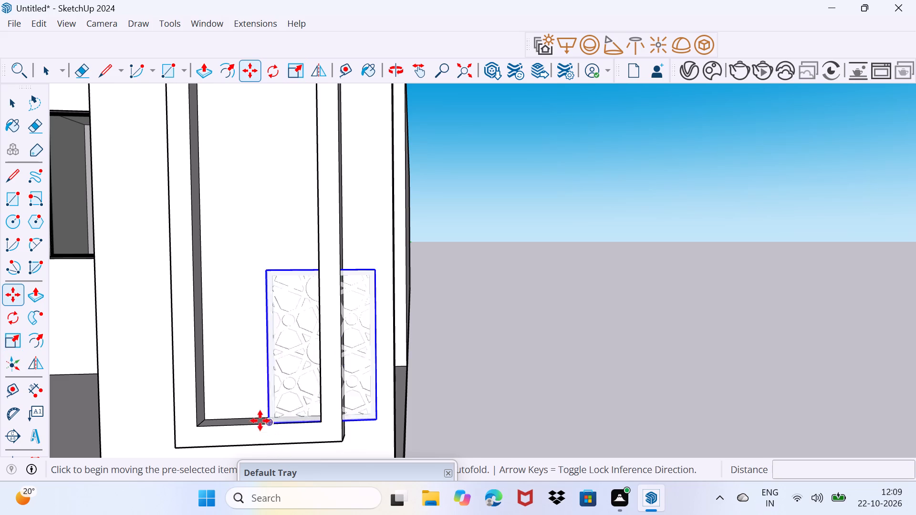
left_click(273, 420)
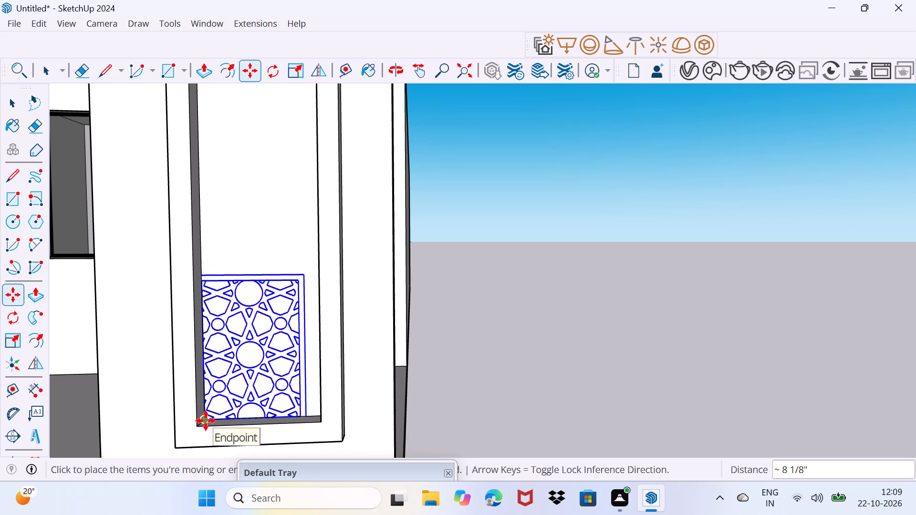
scroll(198, 421, "up", 8)
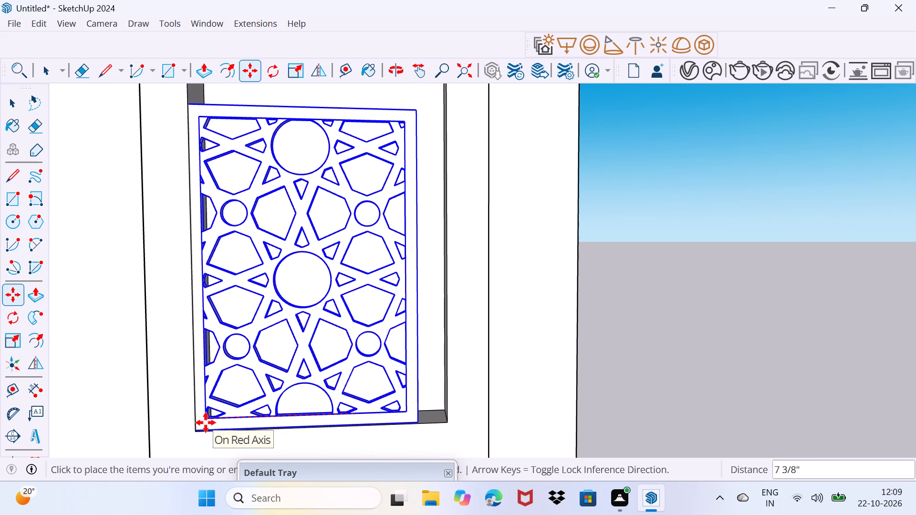
left_click(205, 422)
Nudge the jali panel about 5/8" at the frame opening's lower corner to align it with the opening's edge.
scroll(367, 422, "up", 3)
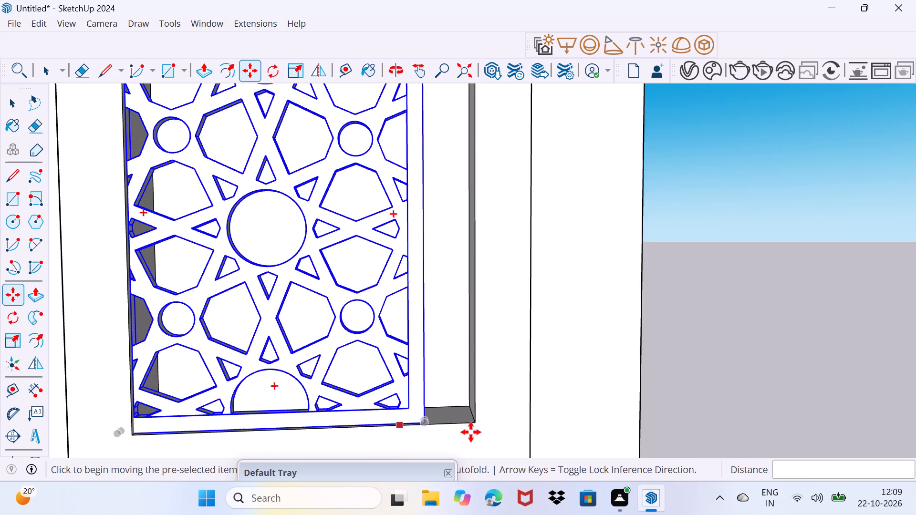
middle_click_drag(471, 432, 258, 421)
scroll(399, 412, "up", 3)
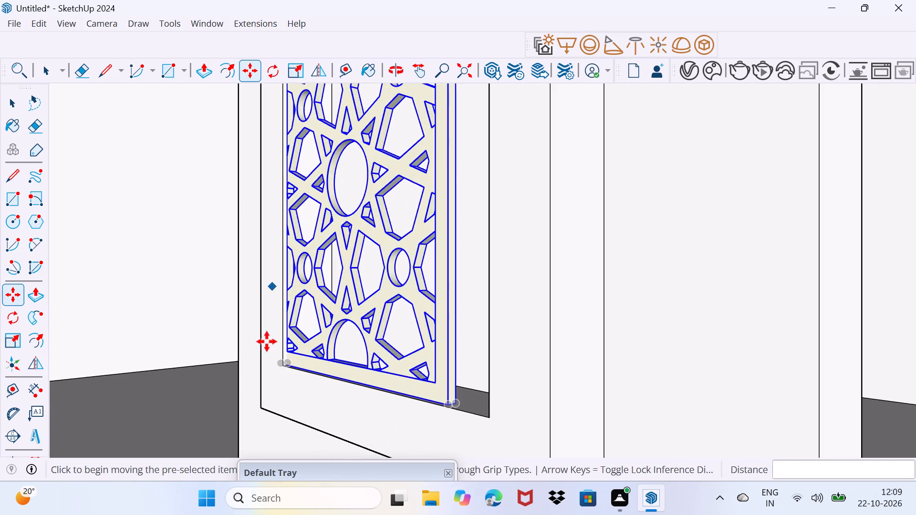
scroll(280, 375, "up", 7)
middle_click_drag(301, 399, 374, 424)
scroll(310, 406, "up", 1)
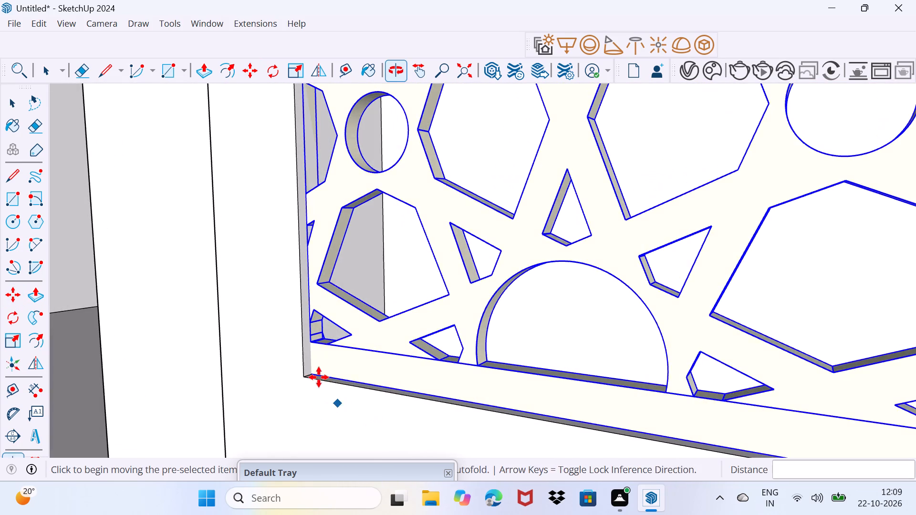
left_click(301, 365)
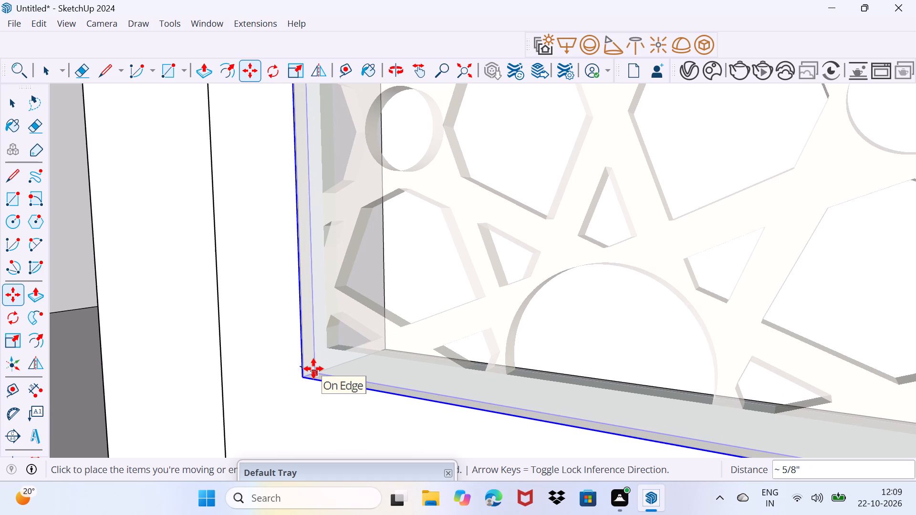
left_click(313, 369)
Stretch the jali panel along the red axis by about 1.12 so it spans the frame opening's width, and deselect it.
scroll(326, 363, "down", 9)
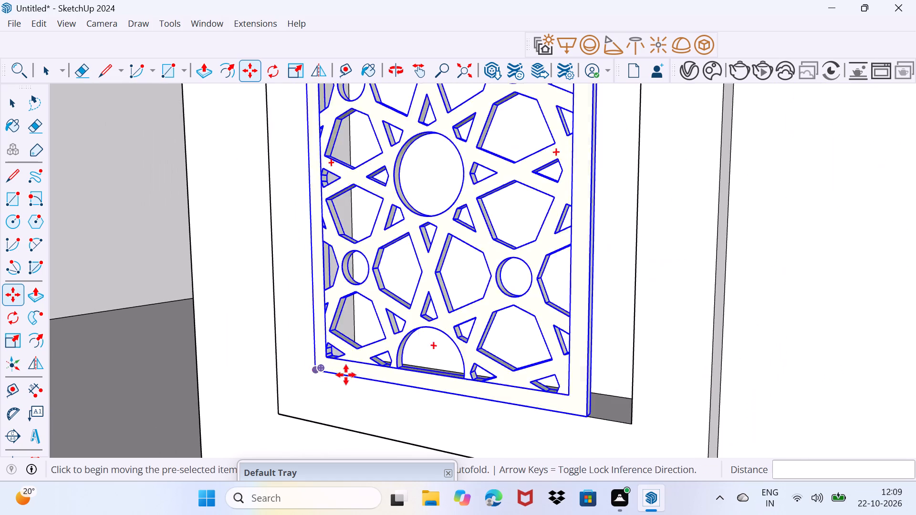
scroll(360, 365, "down", 5)
middle_click_drag(420, 362, 311, 363)
scroll(401, 355, "up", 2)
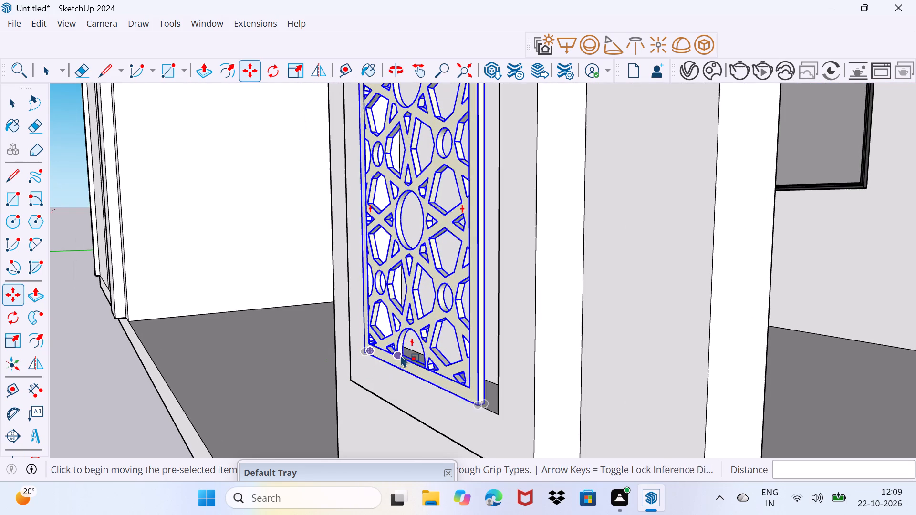
key("s")
scroll(479, 252, "up", 9)
scroll(484, 166, "up", 4)
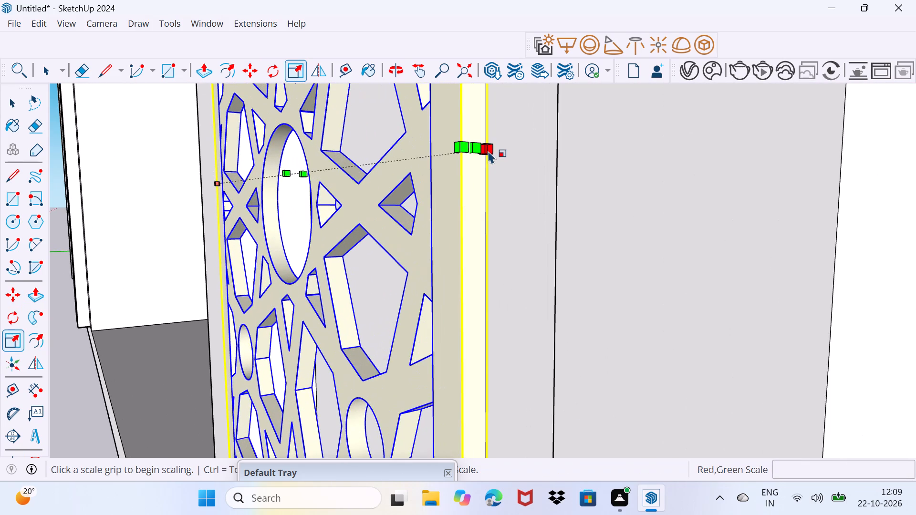
left_click(477, 148)
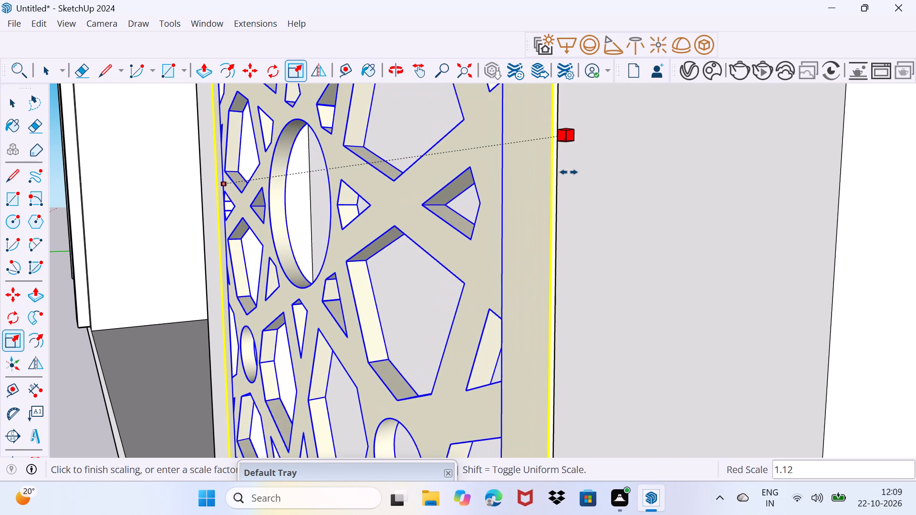
left_click(574, 172)
key("space")
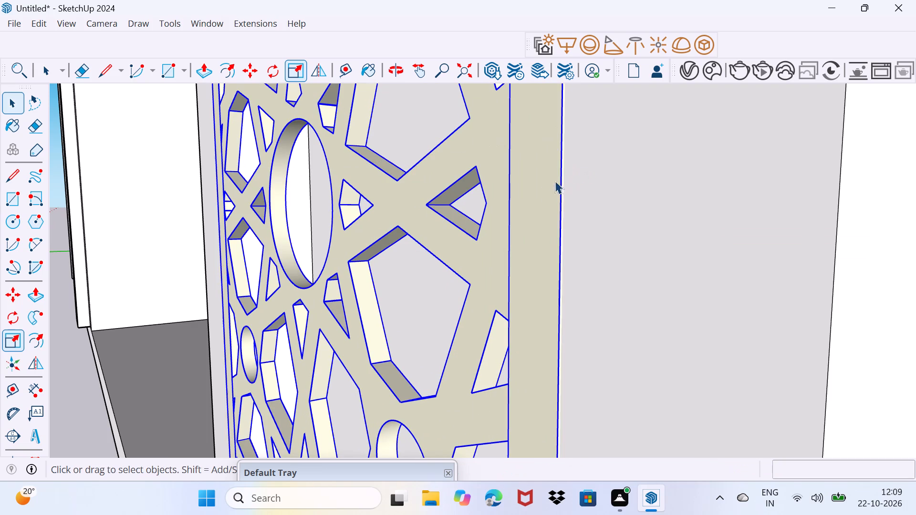
left_click_drag(518, 211, 552, 192)
scroll(535, 185, "down", 14)
scroll(491, 207, "down", 1)
middle_click_drag(496, 214, 528, 222)
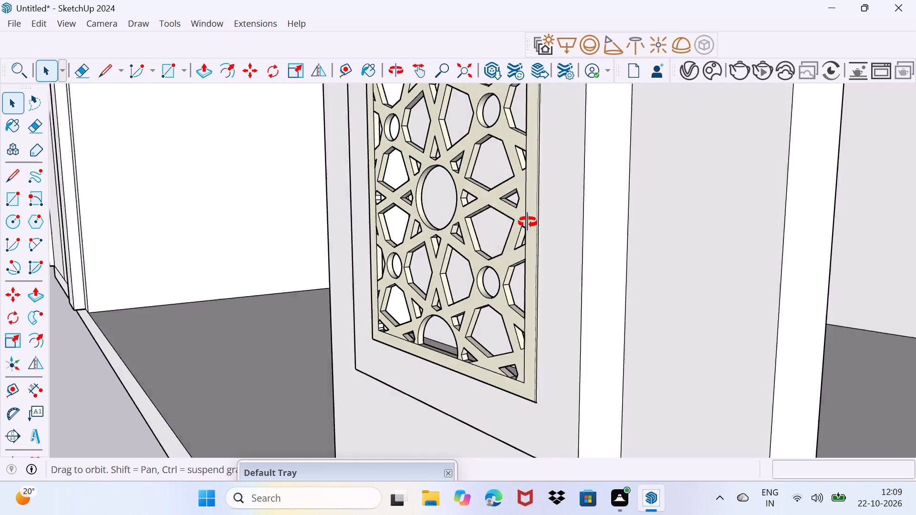
Select the jali panel and stretch its top edge upward along the green axis in successive pulls, the last by about 1.38.
middle_click_drag(528, 222, 650, 269)
middle_click_drag(543, 170, 463, 453, "shift")
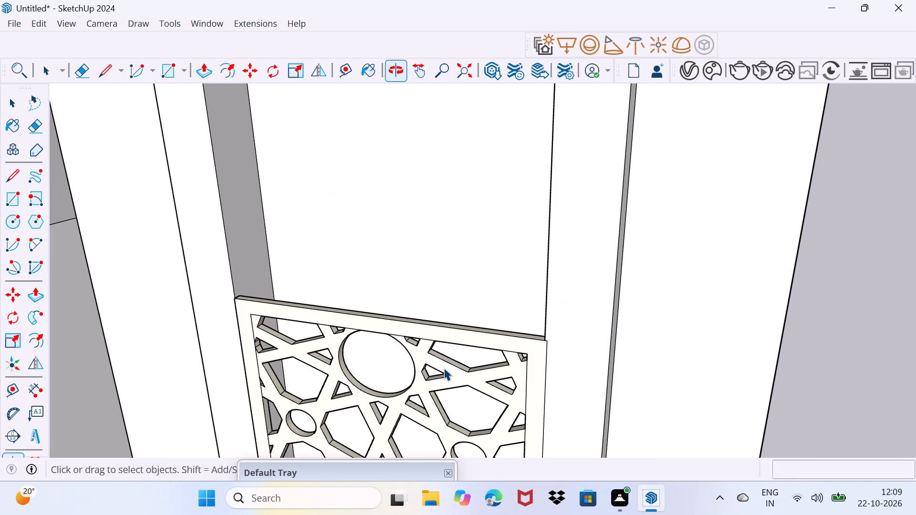
left_click(412, 326)
key("s")
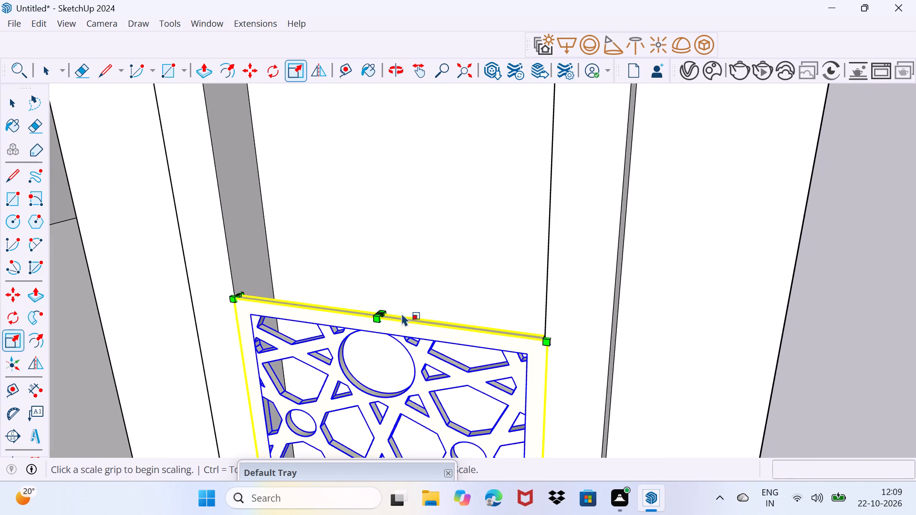
scroll(379, 313, "up", 9)
left_click(379, 313)
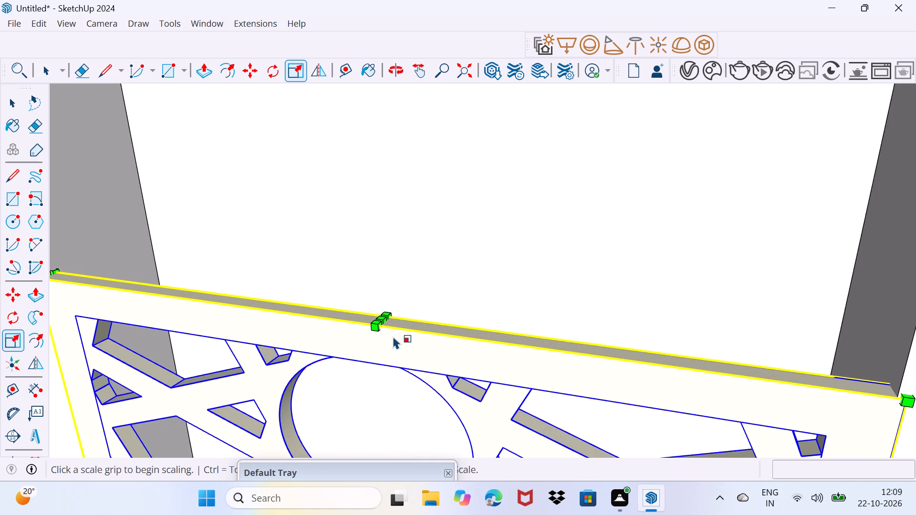
left_click(383, 318)
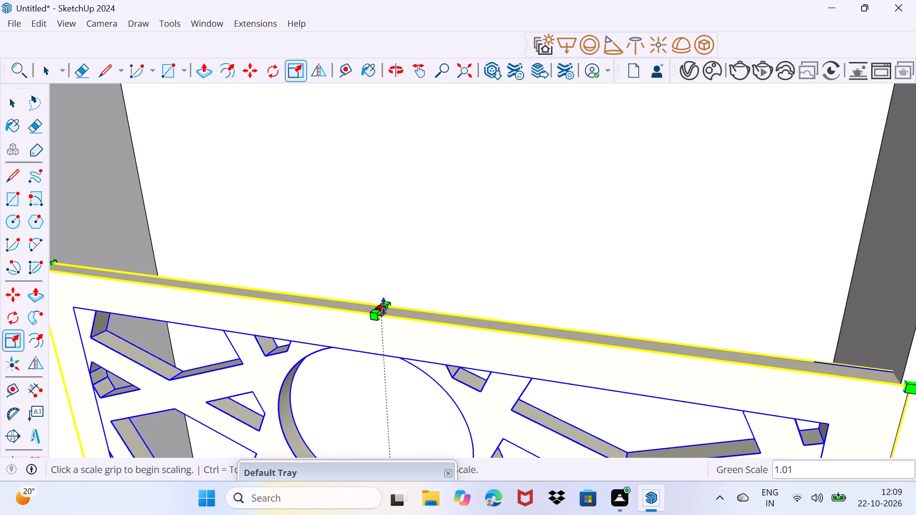
left_click_drag(383, 298, 383, 215)
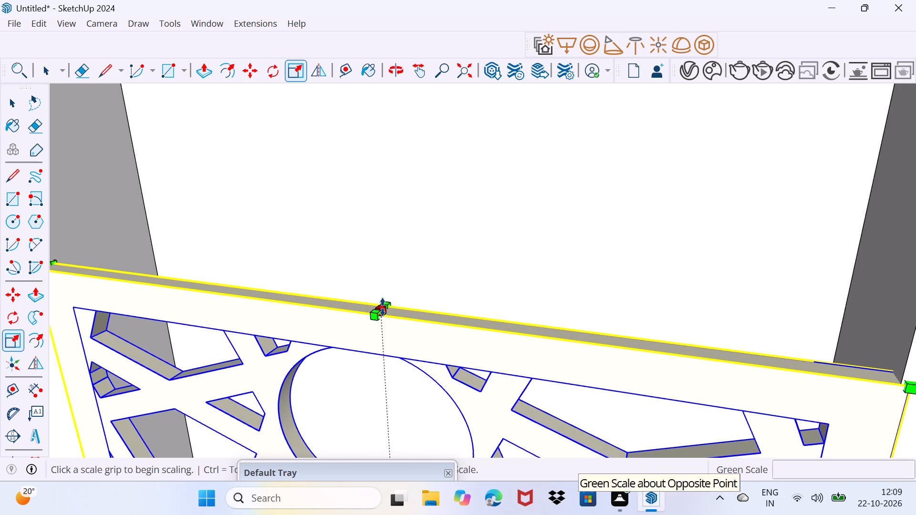
left_click_drag(383, 307, 396, 151)
scroll(387, 174, "down", 8)
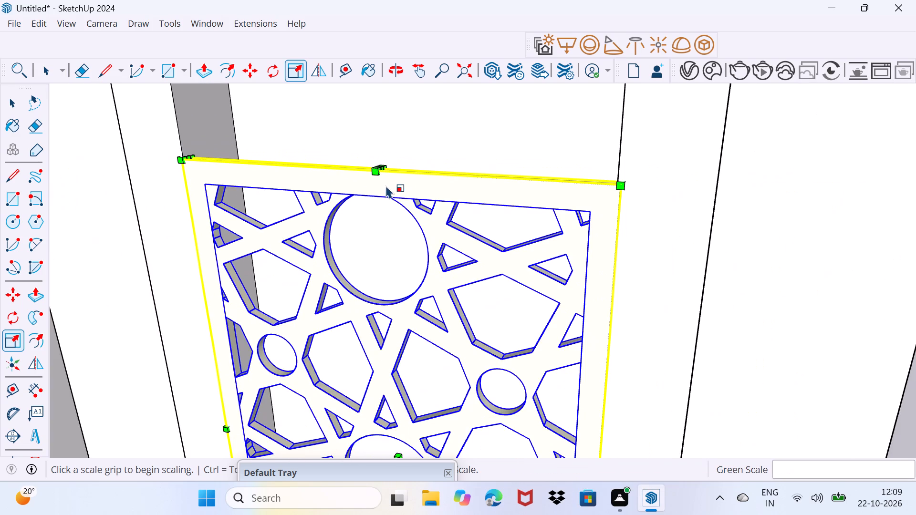
middle_click_drag(386, 185, 259, 441)
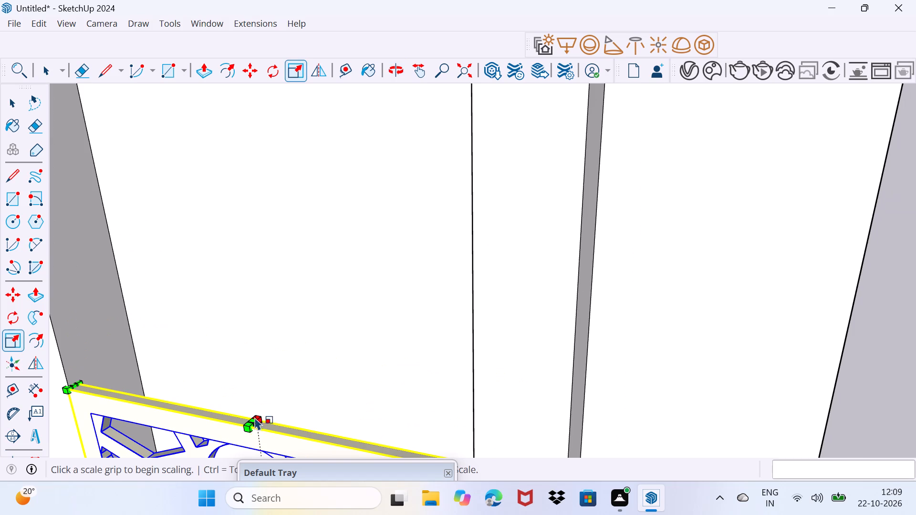
left_click_drag(253, 420, 302, 155)
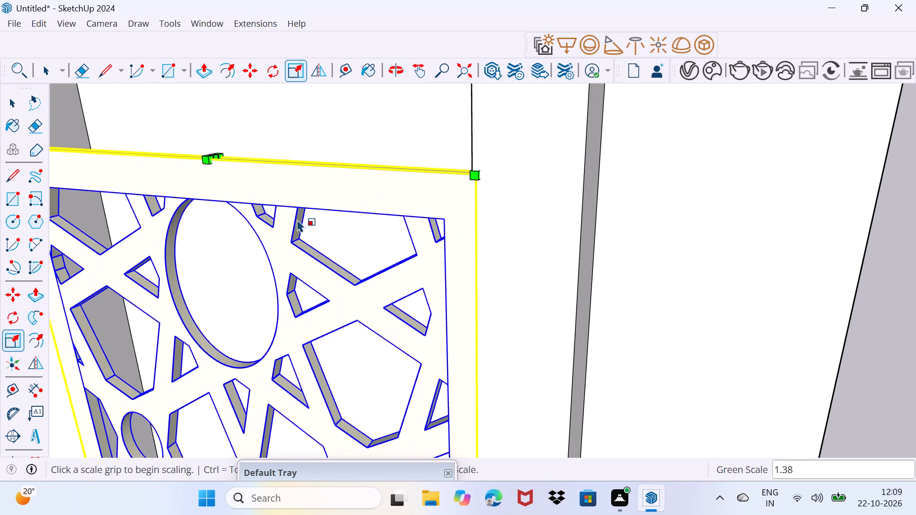
Stretch the jali panel further up the pillar's frame along the green axis, by about 1.02 and again by about 1.27.
scroll(297, 225, "down", 4)
middle_click_drag(299, 248, 314, 443, "shift")
scroll(268, 361, "down", 3)
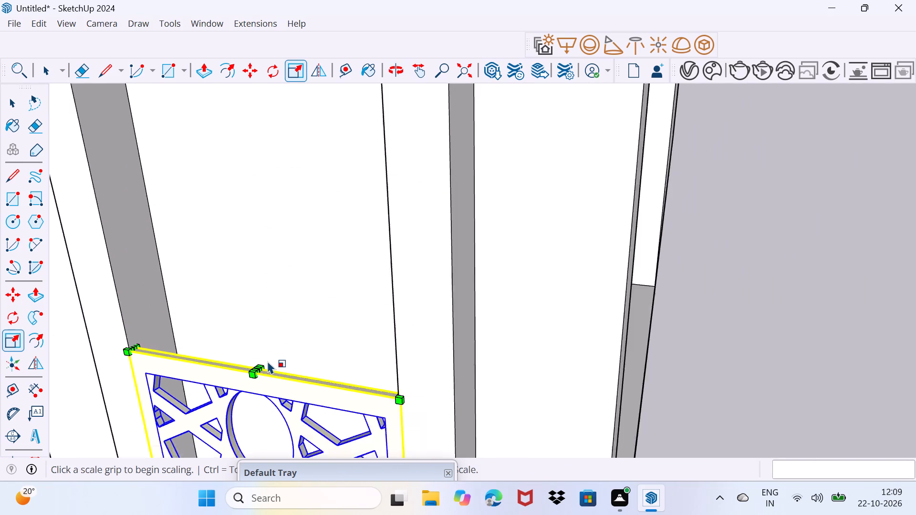
scroll(268, 361, "down", 5)
middle_click_drag(267, 361, 229, 412, "shift")
scroll(220, 417, "up", 10)
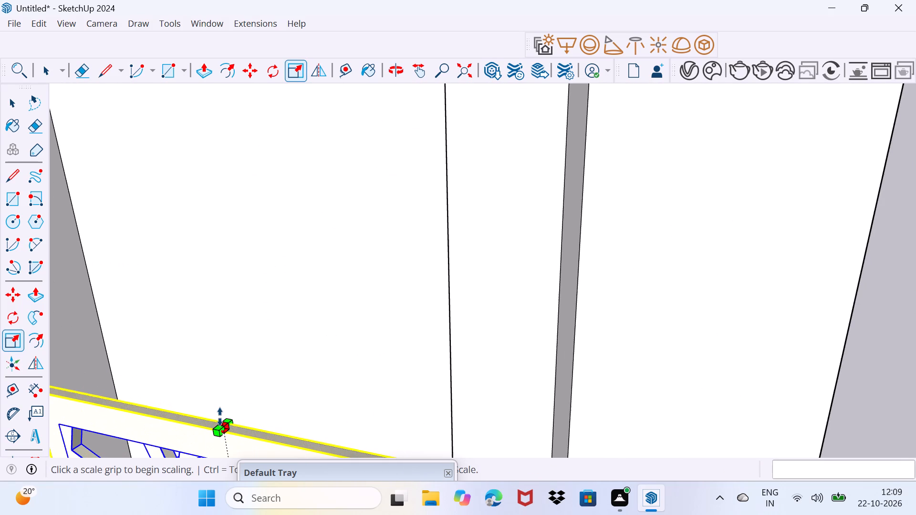
left_click_drag(222, 425, 229, 413)
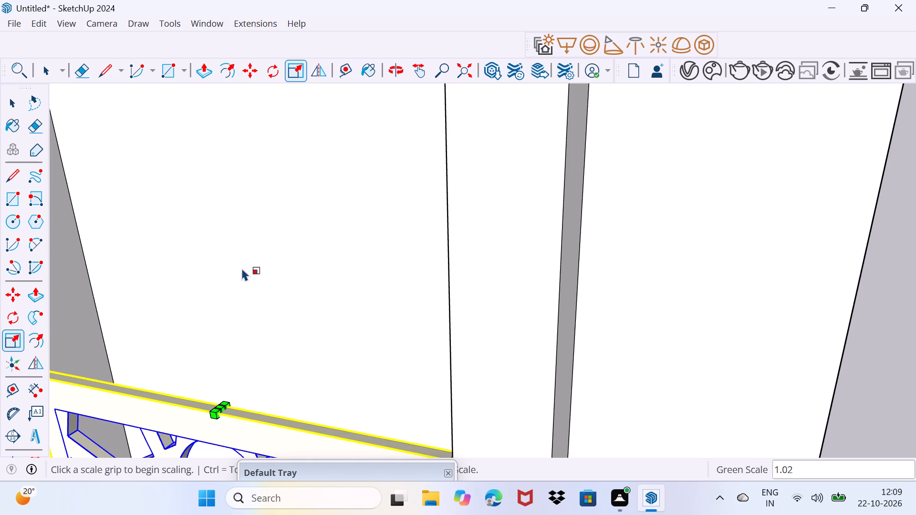
left_click_drag(223, 409, 265, 124)
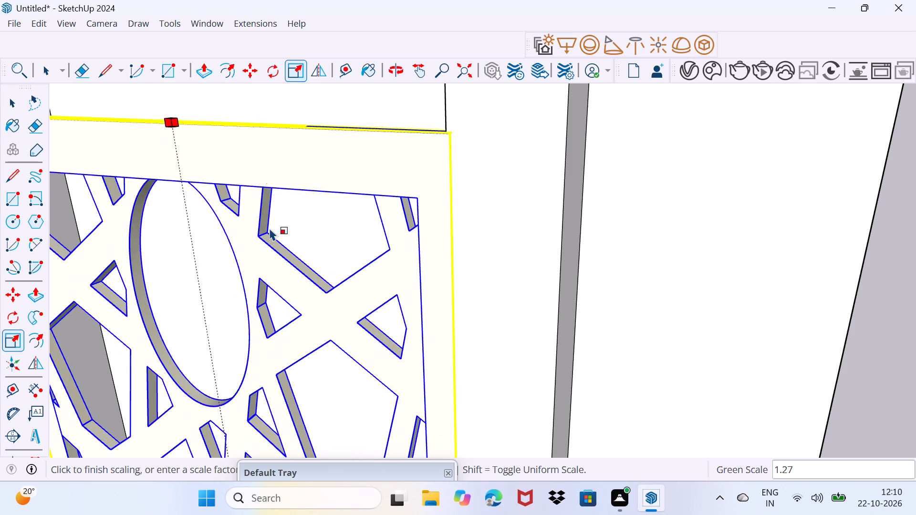
Extend the jali panel's top edge higher along the green axis in two more pulls, the second by about 1.05.
scroll(269, 236, "down", 10)
middle_click_drag(268, 245, 237, 455)
scroll(189, 422, "up", 15)
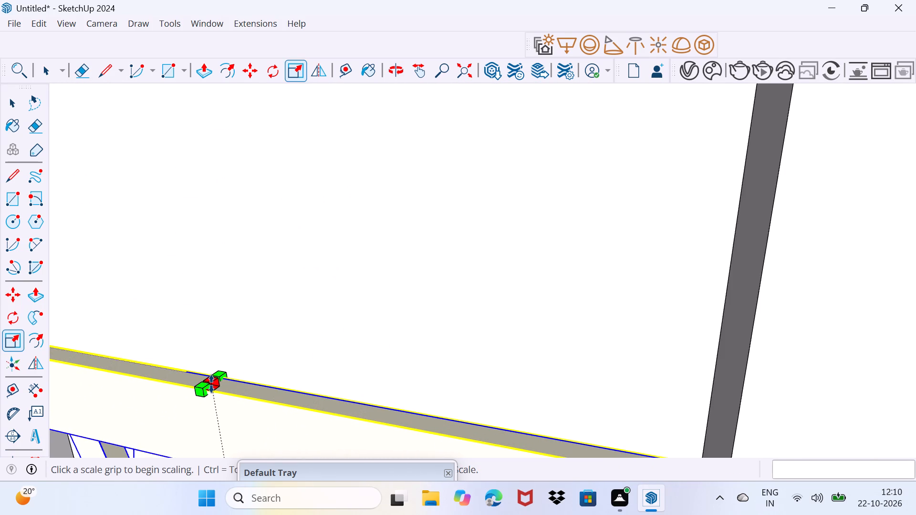
left_click_drag(211, 384, 243, 159)
scroll(221, 252, "down", 7)
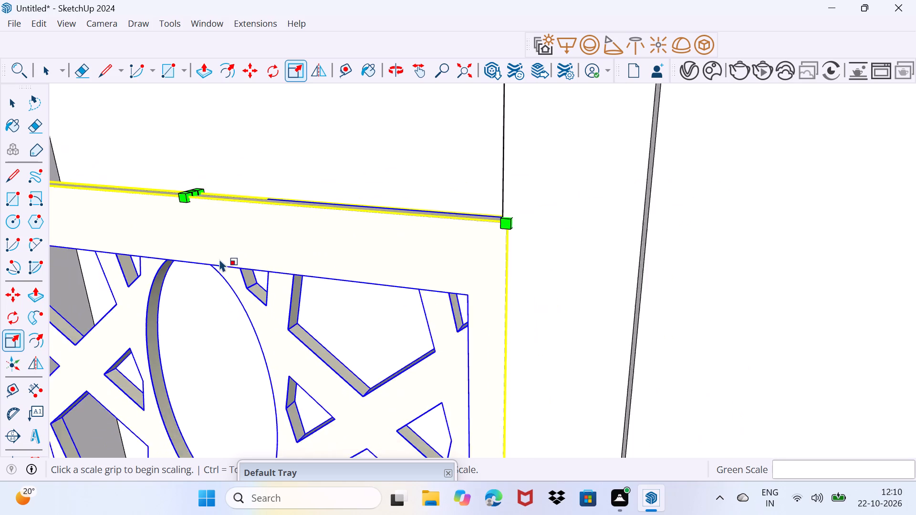
scroll(219, 259, "down", 13)
middle_click_drag(218, 261, 173, 436)
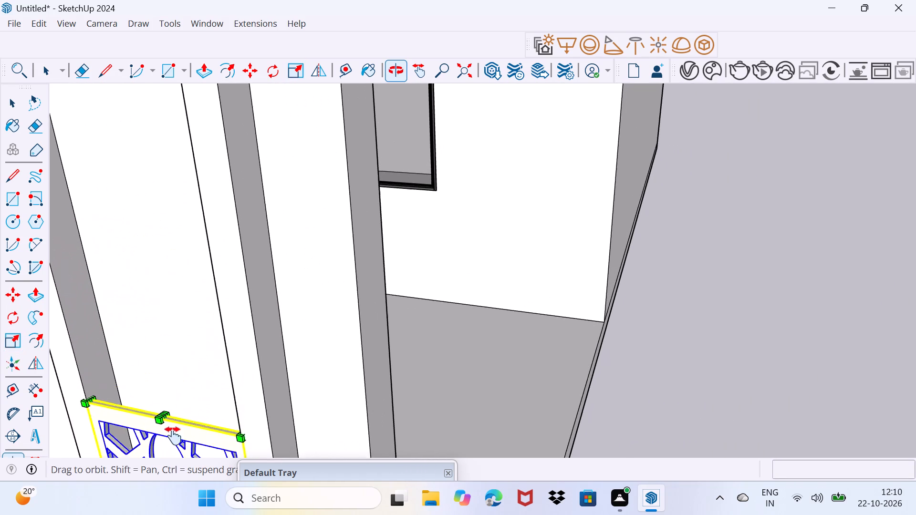
middle_click_drag(173, 436, 173, 436)
scroll(172, 426, "down", 12)
middle_click_drag(172, 426, 416, 454, "shift")
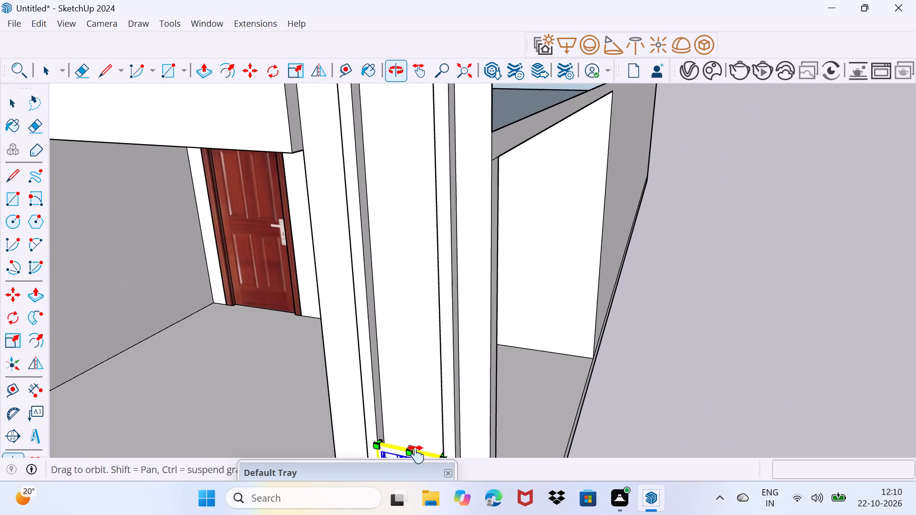
middle_click_drag(416, 454, 417, 454, "shift")
scroll(425, 405, "down", 4)
scroll(412, 442, "up", 9)
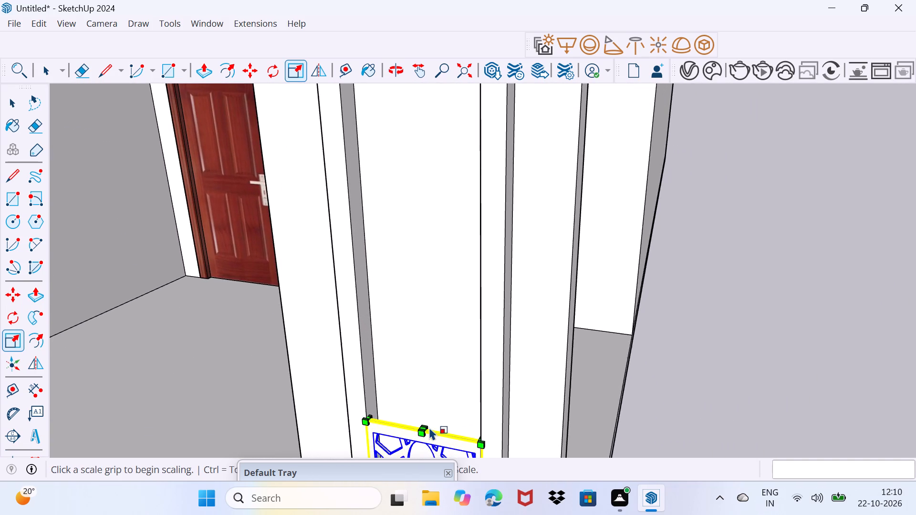
scroll(428, 428, "up", 5)
left_click_drag(424, 433, 424, 409)
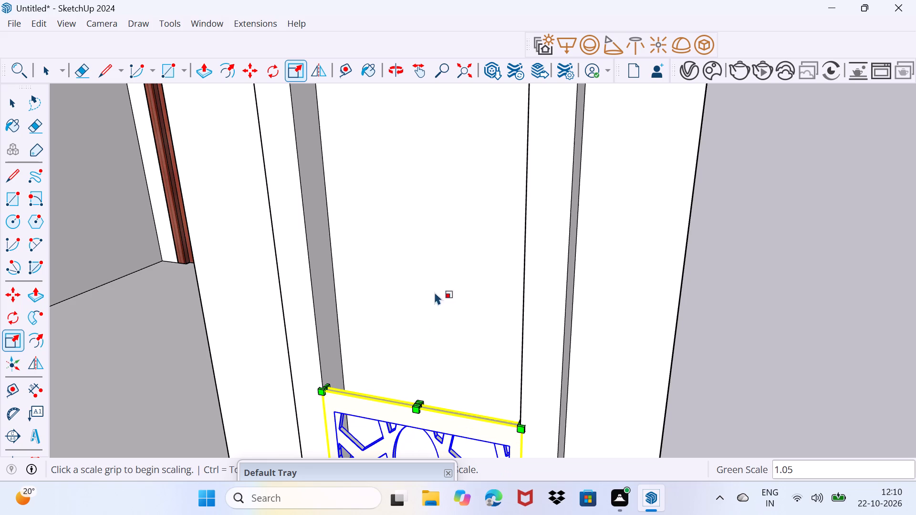
Stretch the jali panel upward along the green axis by about 1.10 from its top edge.
scroll(419, 410, "up", 3)
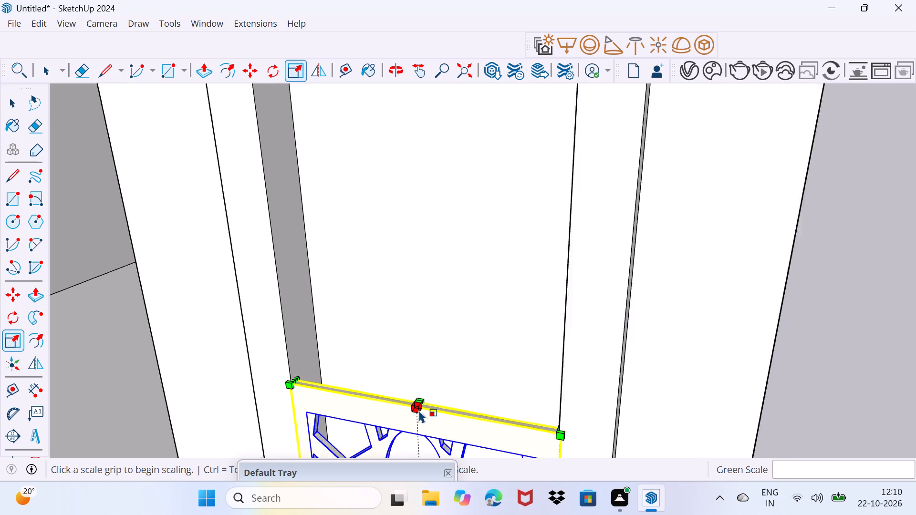
scroll(419, 410, "up", 8)
left_click_drag(419, 400, 407, 231)
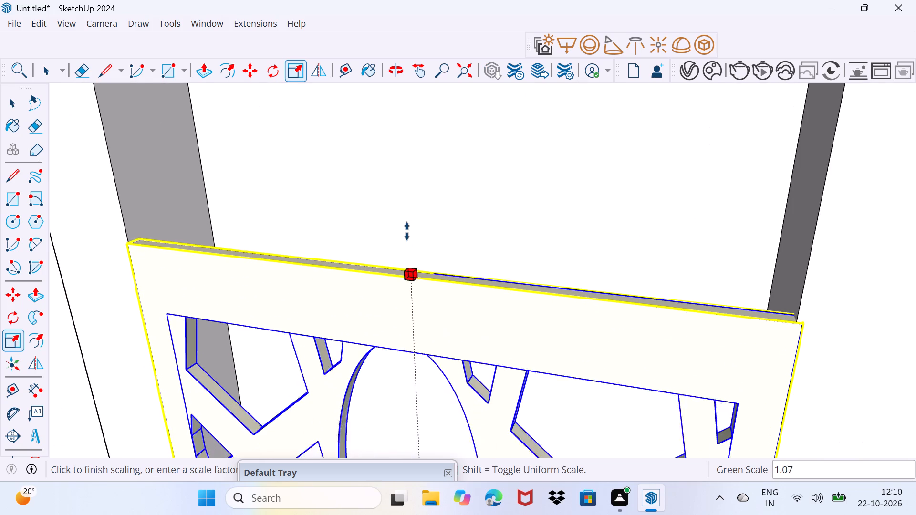
left_click_drag(407, 231, 411, 267)
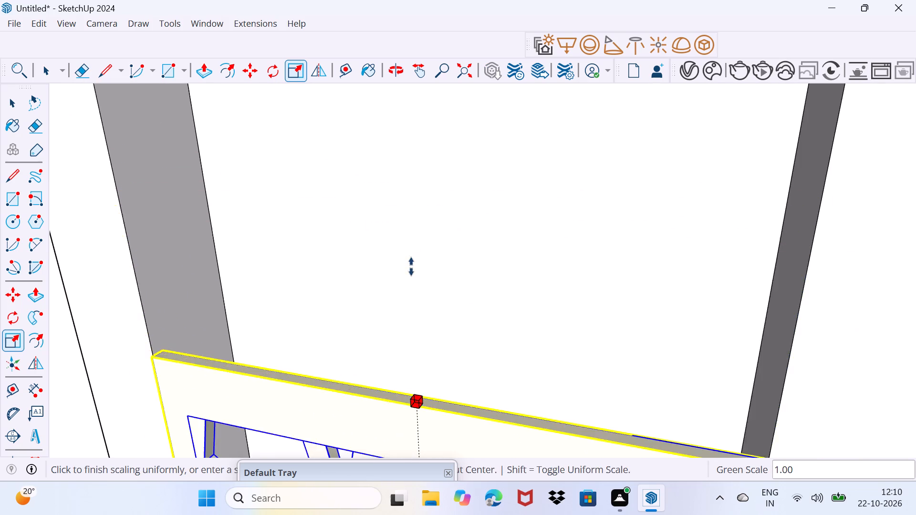
left_click_drag(411, 267, 422, 204)
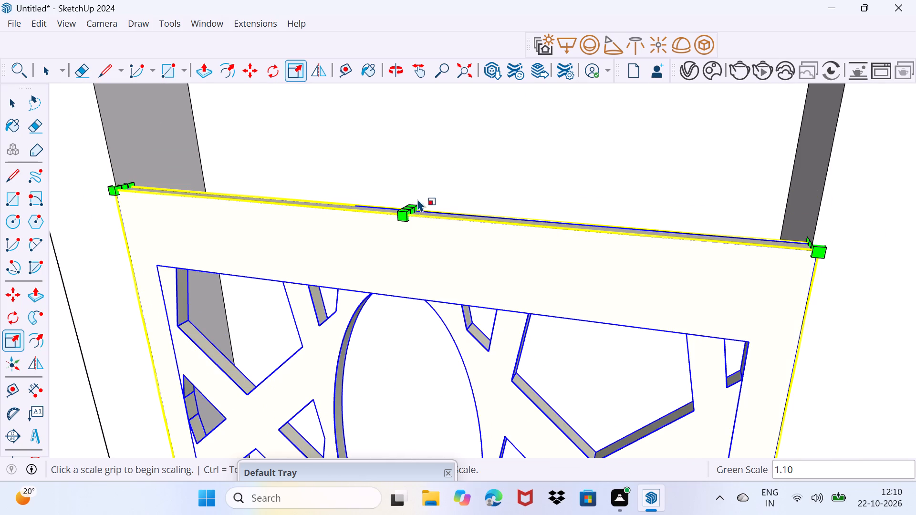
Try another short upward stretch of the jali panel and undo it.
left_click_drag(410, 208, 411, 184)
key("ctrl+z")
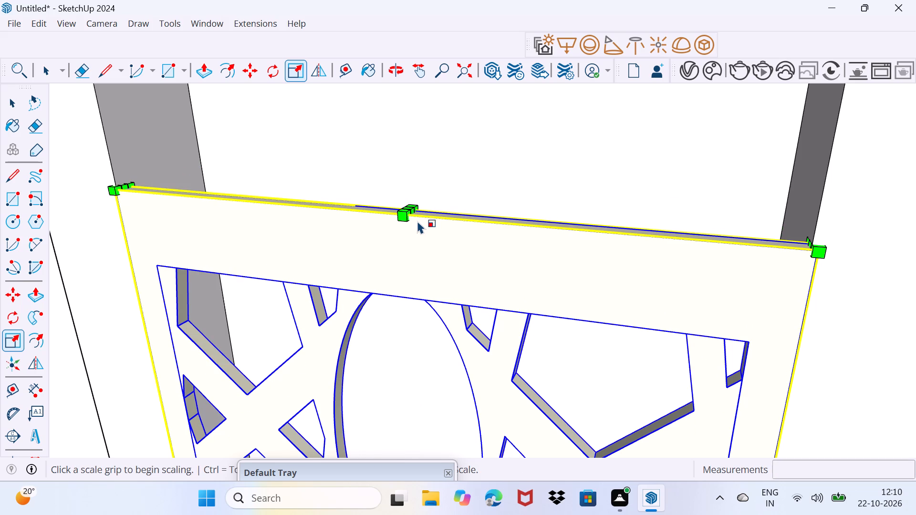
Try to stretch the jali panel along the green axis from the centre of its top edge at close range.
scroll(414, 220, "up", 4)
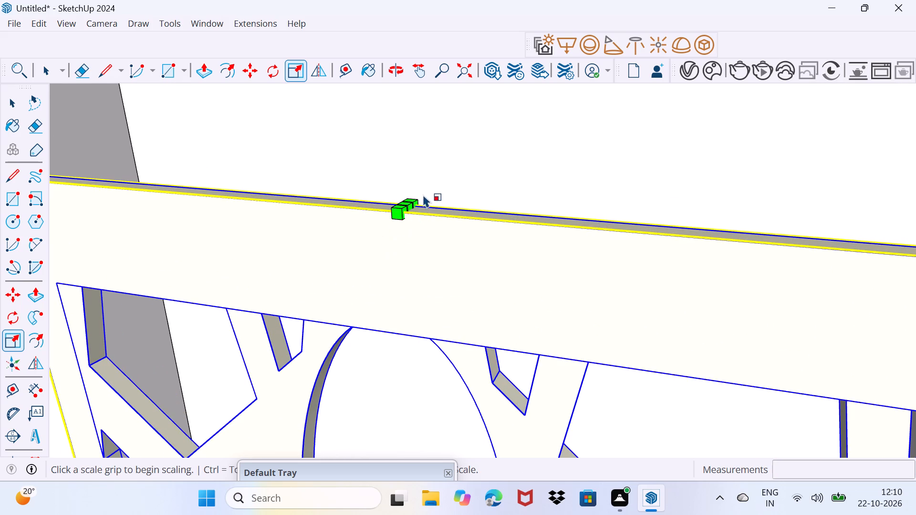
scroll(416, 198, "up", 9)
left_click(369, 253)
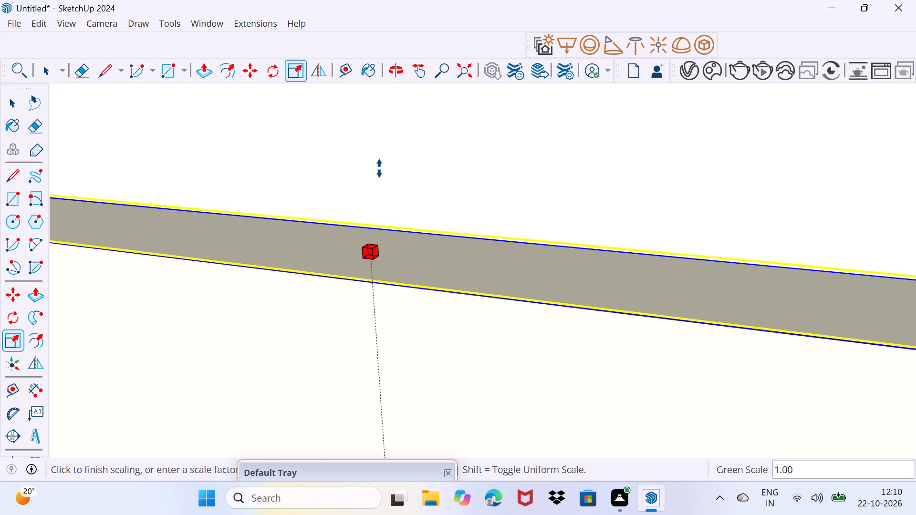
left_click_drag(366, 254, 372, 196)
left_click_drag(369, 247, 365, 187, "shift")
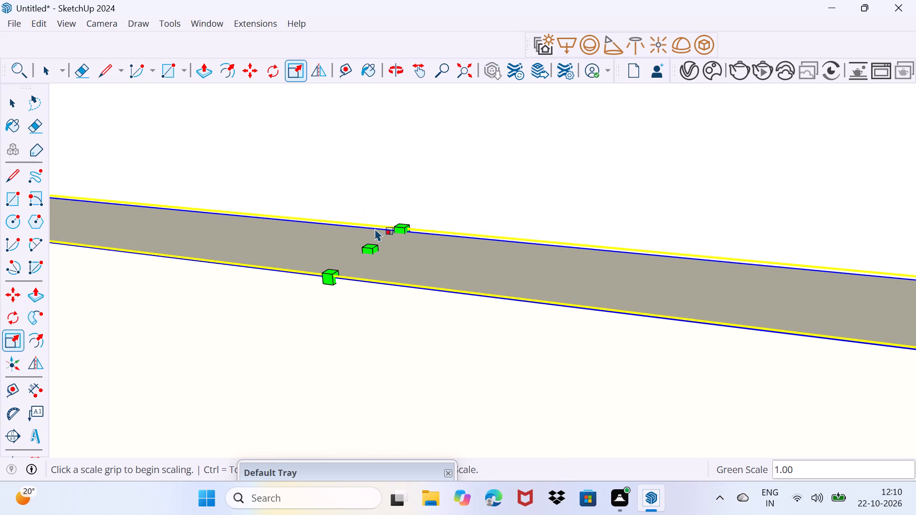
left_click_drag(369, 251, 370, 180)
Stretch the jali panel slightly upward along the green axis from the centre of its top edge.
scroll(350, 286, "down", 7)
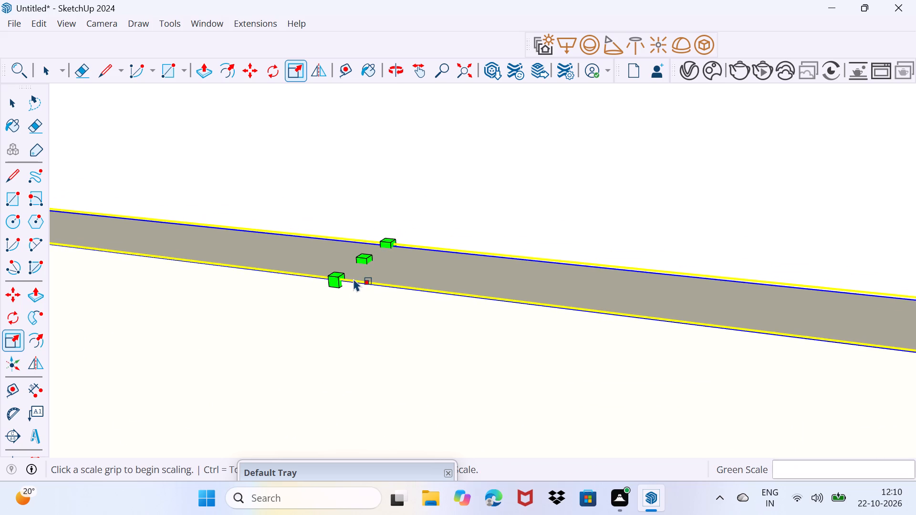
scroll(354, 278, "down", 20)
scroll(354, 278, "down", 3)
scroll(349, 290, "up", 2)
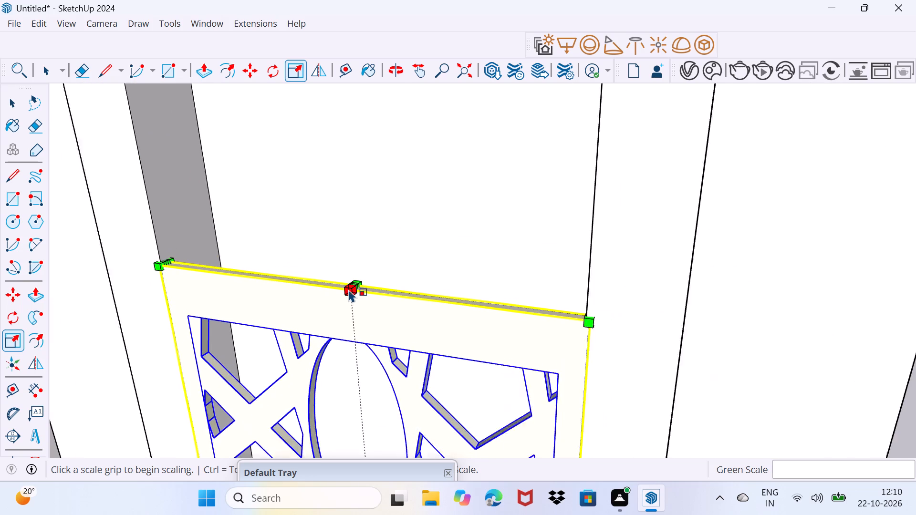
scroll(349, 289, "up", 1)
left_click_drag(357, 288, 359, 201)
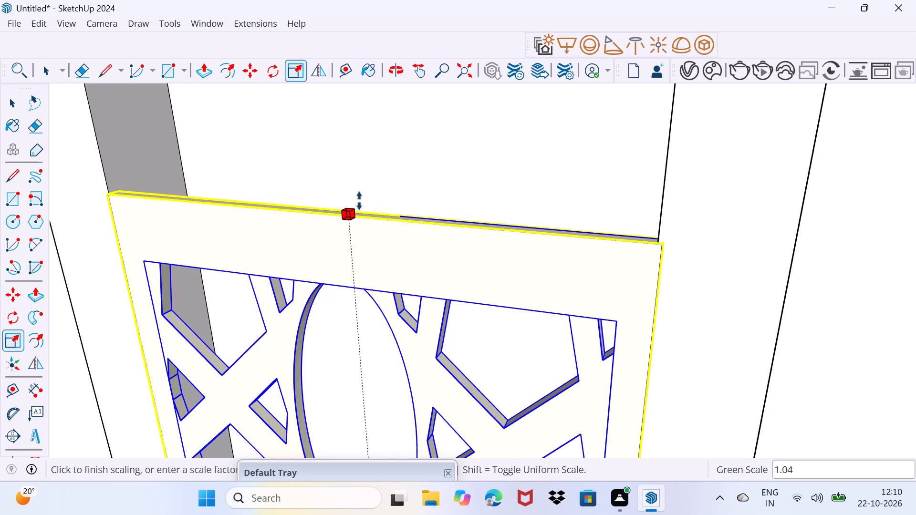
left_click_drag(359, 201, 369, 299)
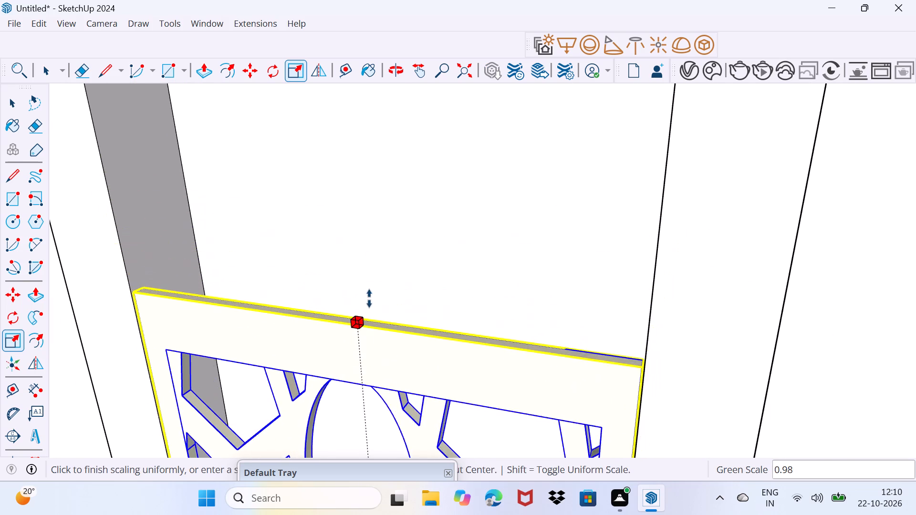
left_click_drag(369, 299, 379, 203)
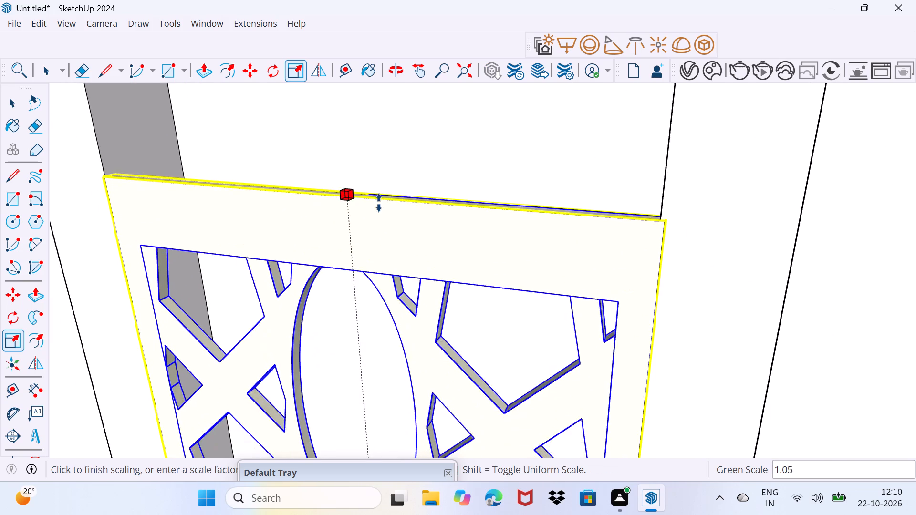
left_click_drag(379, 203, 314, 450)
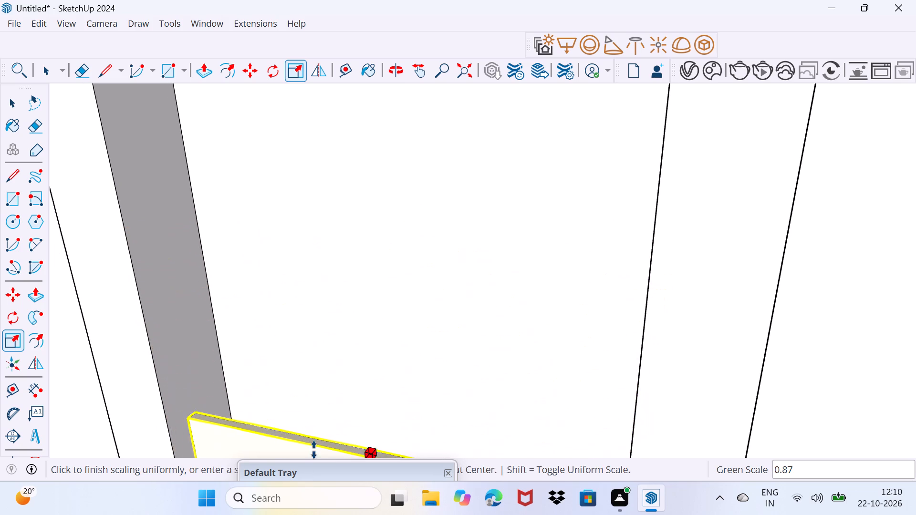
left_click_drag(314, 450, 328, 313)
Make another small upward stretch of the jali panel along the green axis from its top edge at close range.
scroll(344, 279, "down", 3)
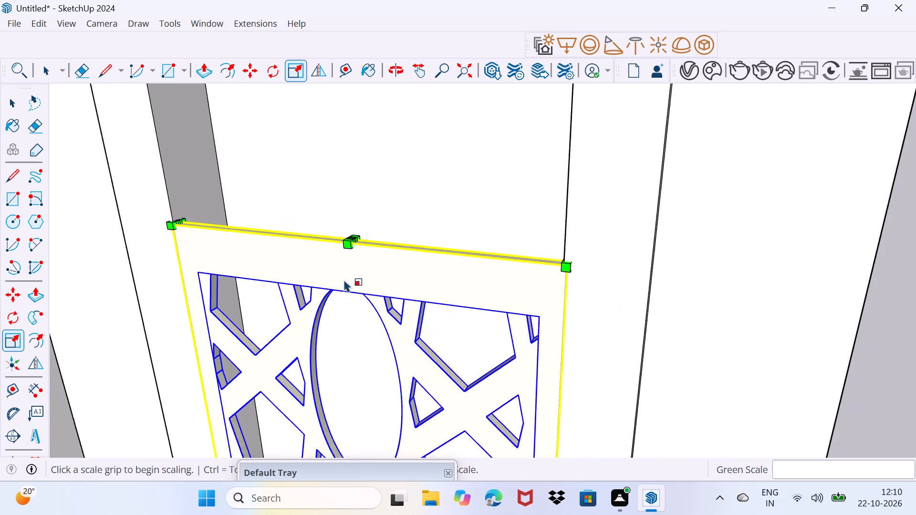
scroll(344, 279, "down", 10)
middle_click_drag(344, 287, 233, 413, "shift")
scroll(234, 398, "down", 3)
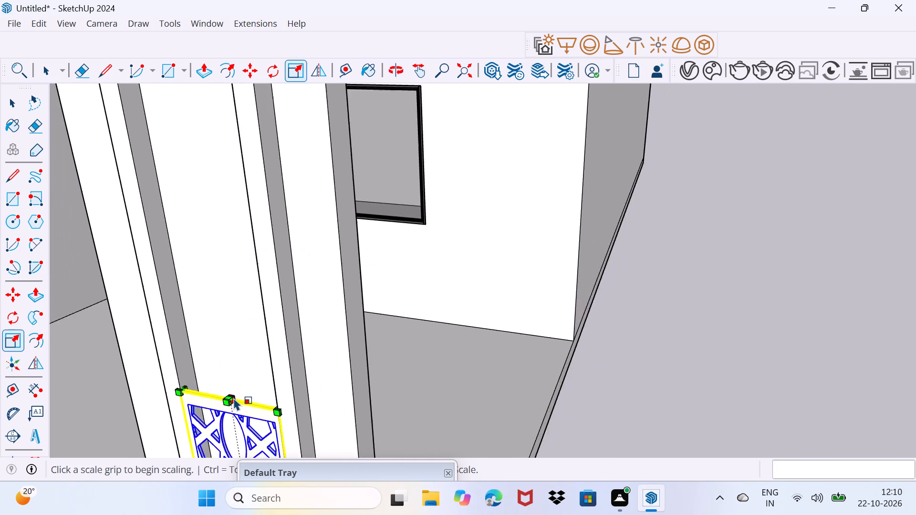
scroll(234, 398, "down", 14)
scroll(230, 412, "up", 15)
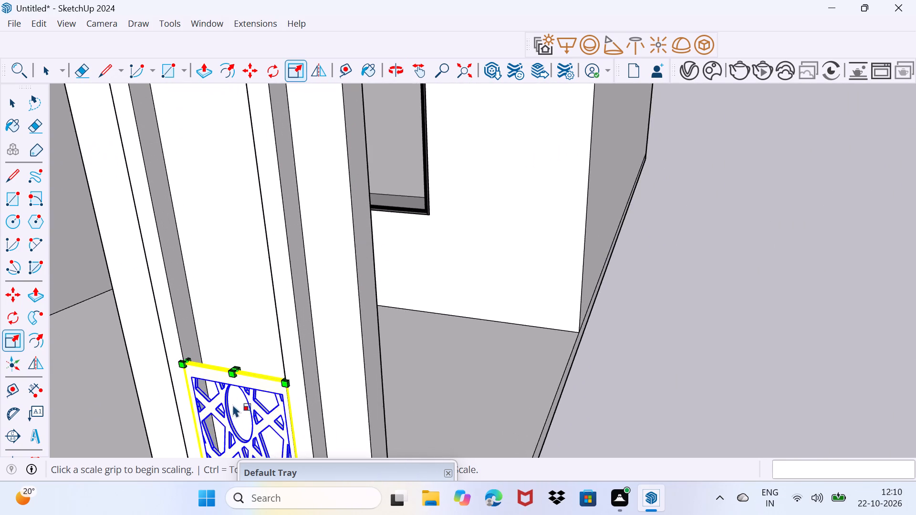
scroll(233, 404, "up", 9)
scroll(245, 349, "up", 5)
scroll(250, 264, "up", 5)
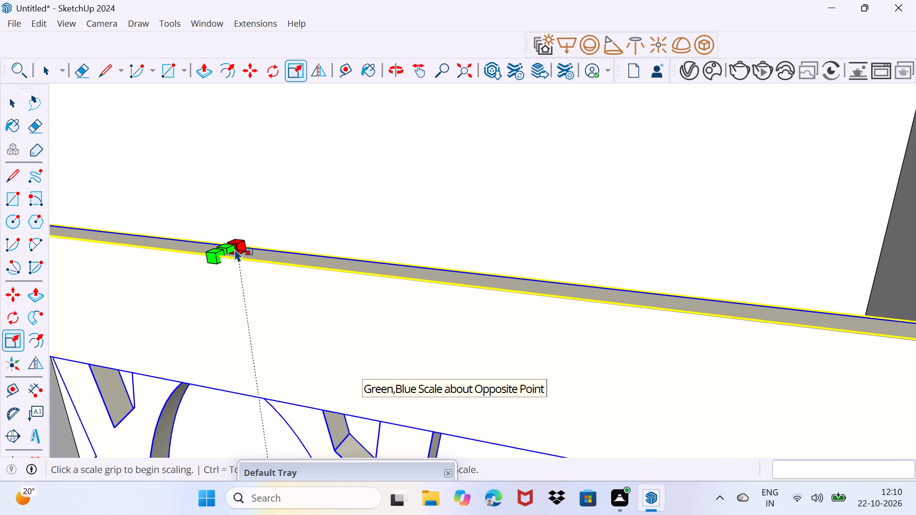
left_click_drag(231, 249, 227, 185)
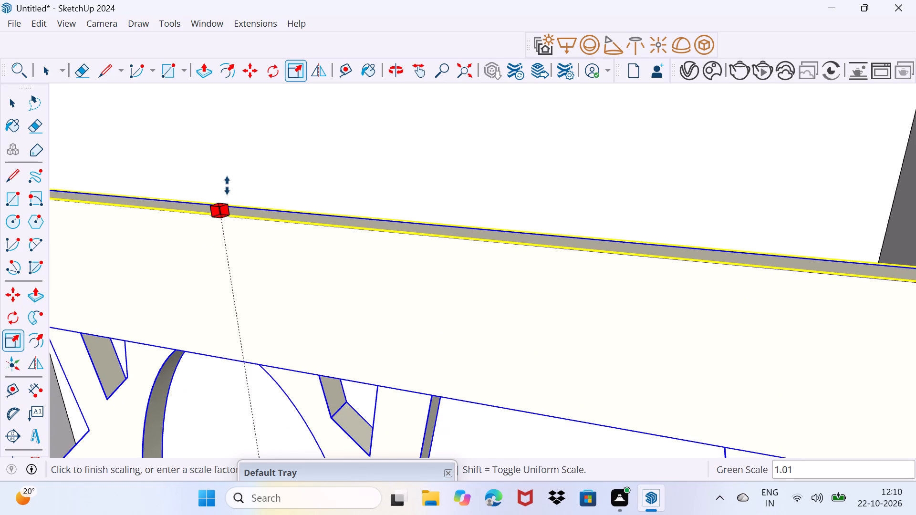
left_click_drag(227, 185, 250, 278)
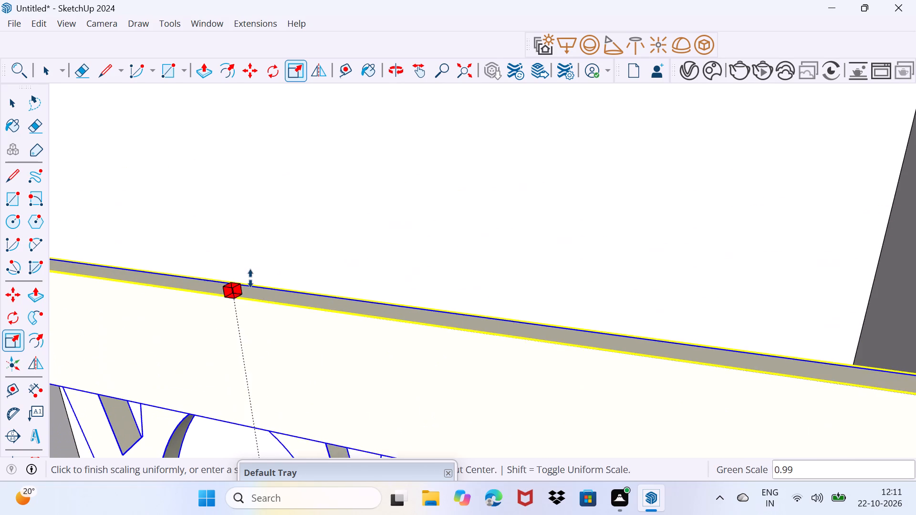
left_click_drag(250, 278, 218, 363)
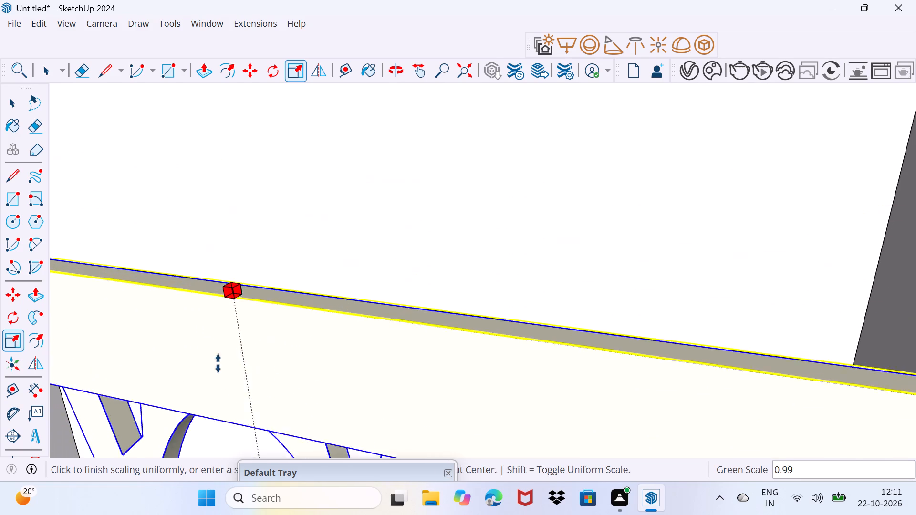
left_click_drag(218, 363, 249, 244)
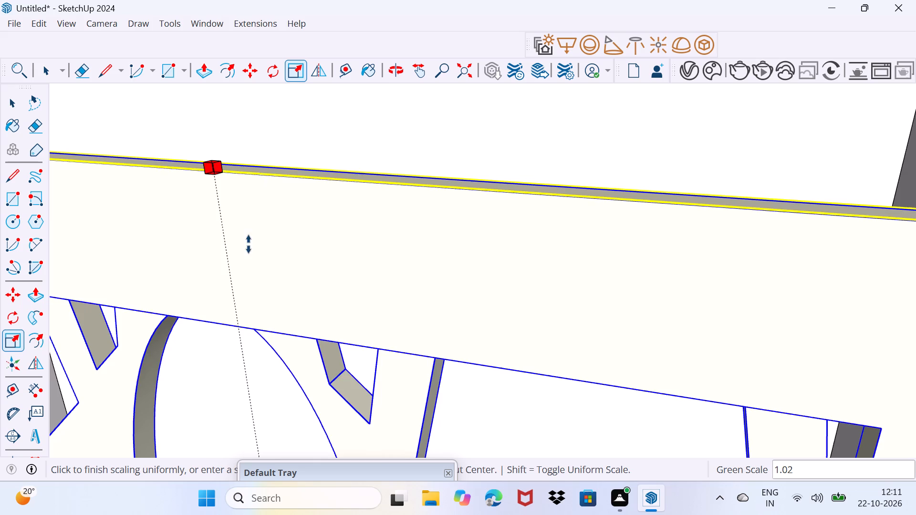
left_click_drag(249, 244, 323, 163)
left_click_drag(330, 153, 322, 183)
Stretch the jali panel upward along the green axis by about 1.23 from its top edge.
scroll(306, 185, "down", 17)
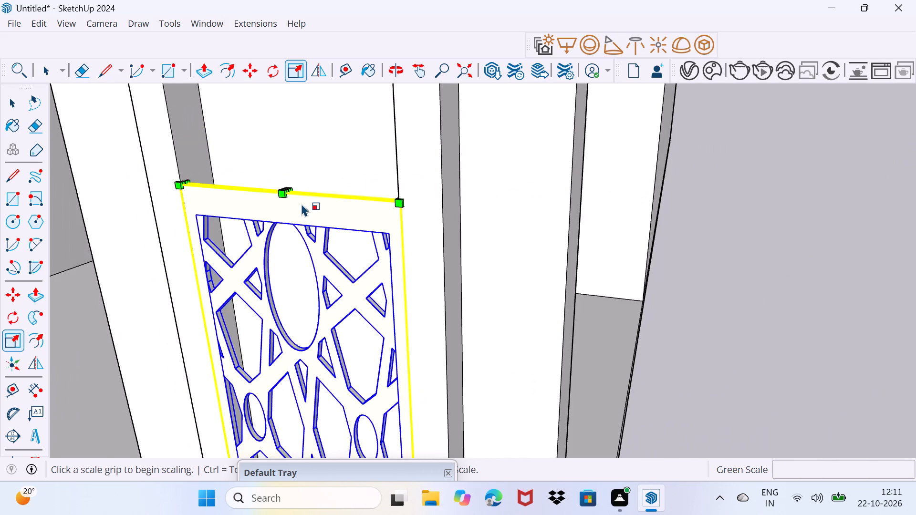
scroll(302, 204, "down", 8)
scroll(281, 294, "up", 3)
scroll(281, 294, "down", 15)
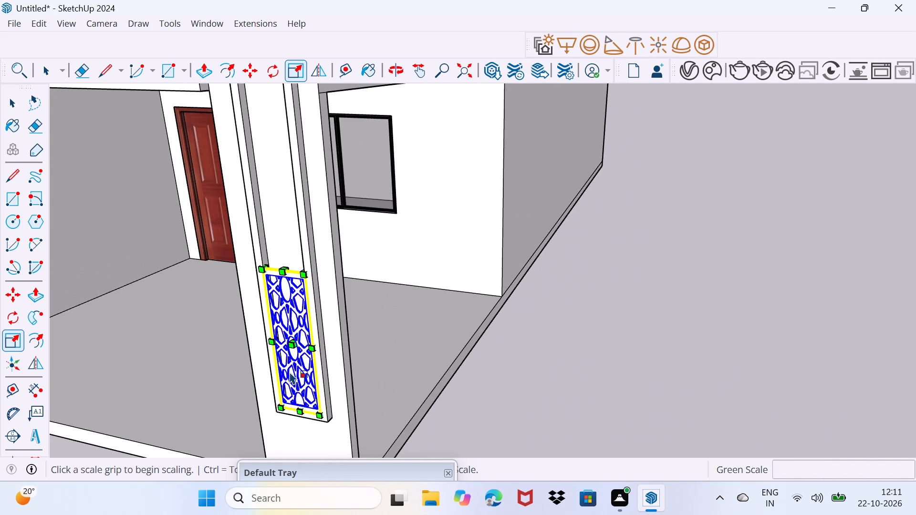
scroll(289, 369, "up", 3)
middle_click_drag(300, 352, 231, 423)
scroll(279, 274, "up", 2)
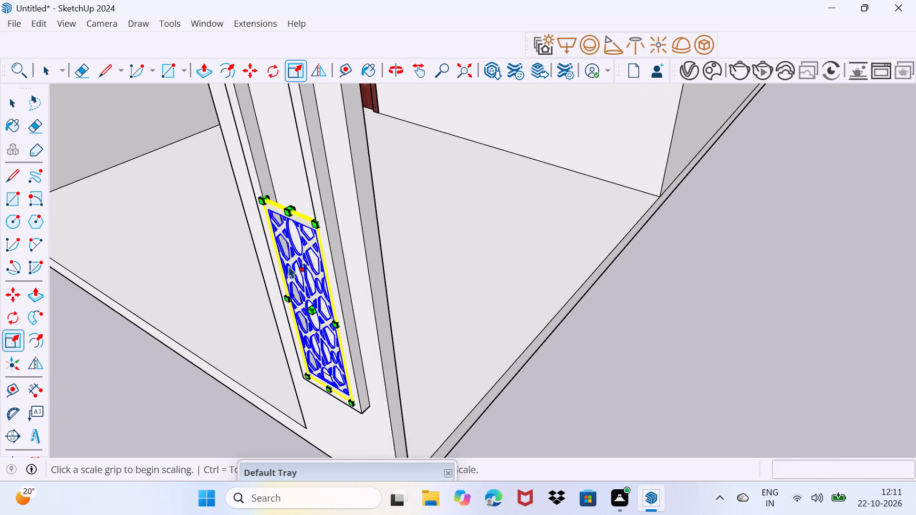
middle_click_drag(289, 266, 464, 440, "shift")
scroll(483, 323, "down", 10)
scroll(474, 326, "up", 11)
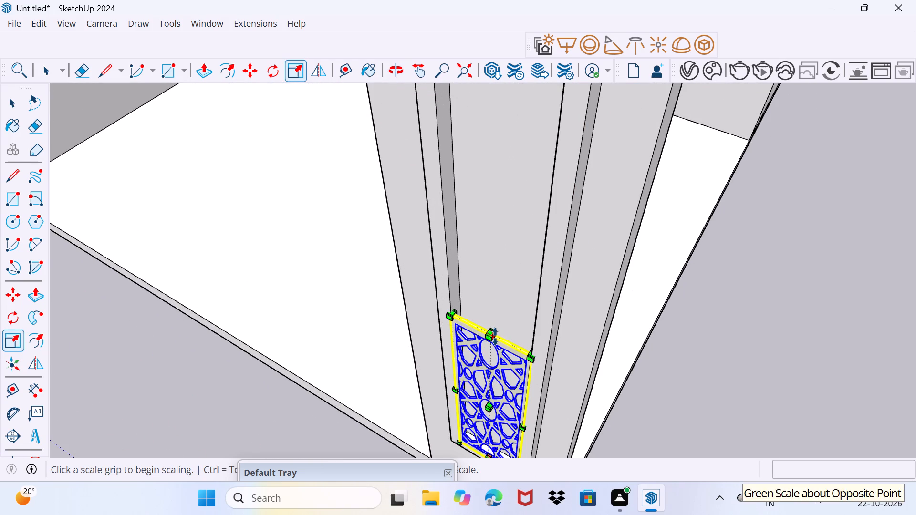
scroll(493, 333, "up", 2)
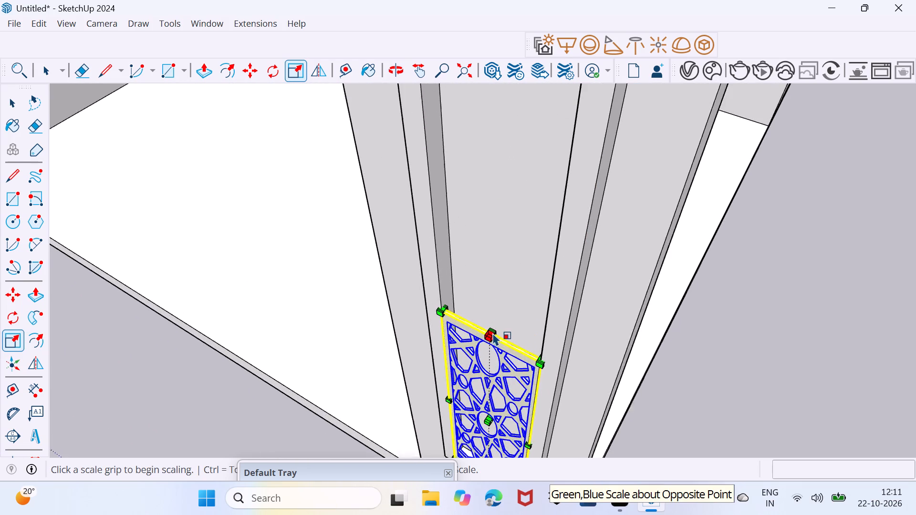
scroll(493, 333, "up", 9)
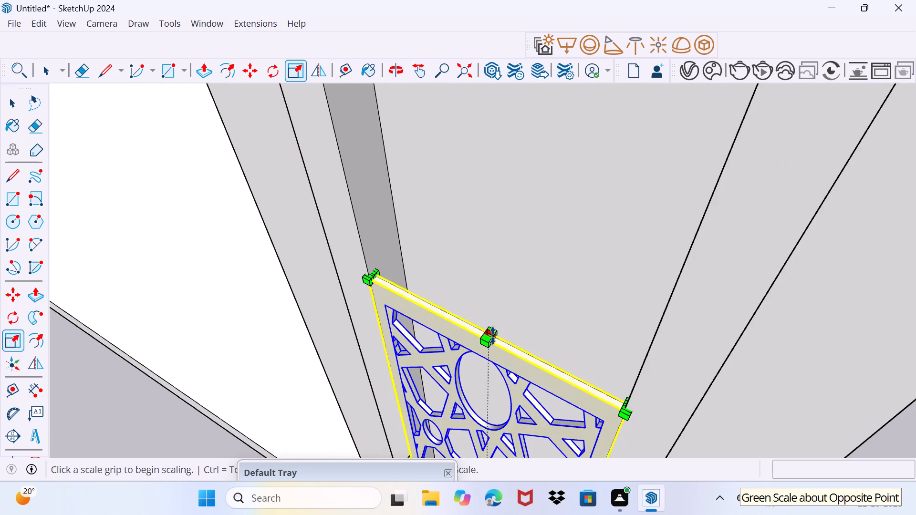
left_click_drag(493, 336, 539, 169)
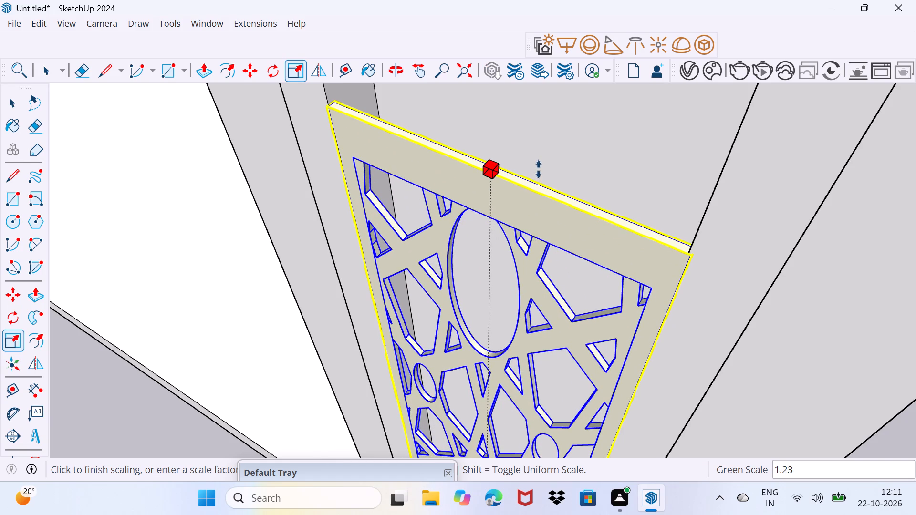
left_click_drag(539, 169, 544, 162)
Stretch the jali panel further up the pillar's frame along the green axis by about 1.27.
scroll(542, 222, "down", 12)
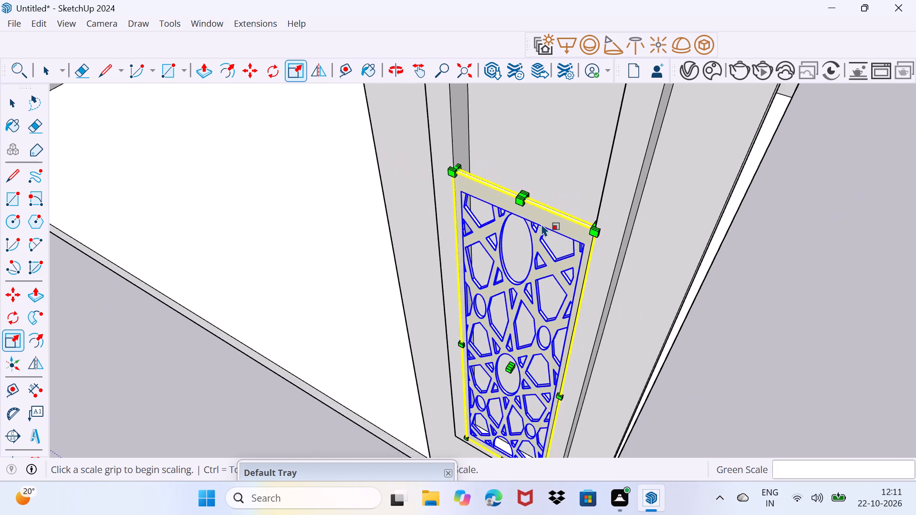
scroll(541, 224, "down", 2)
middle_click_drag(544, 224, 420, 401, "shift")
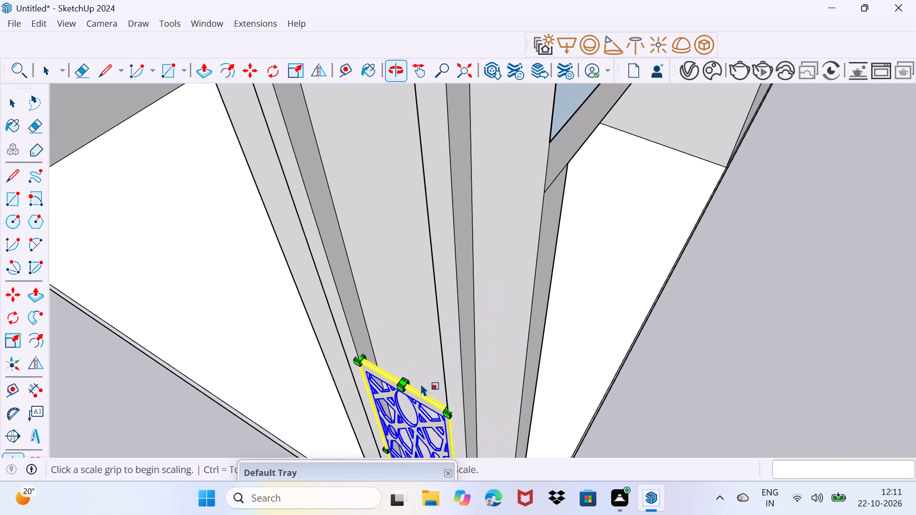
scroll(413, 381, "up", 4)
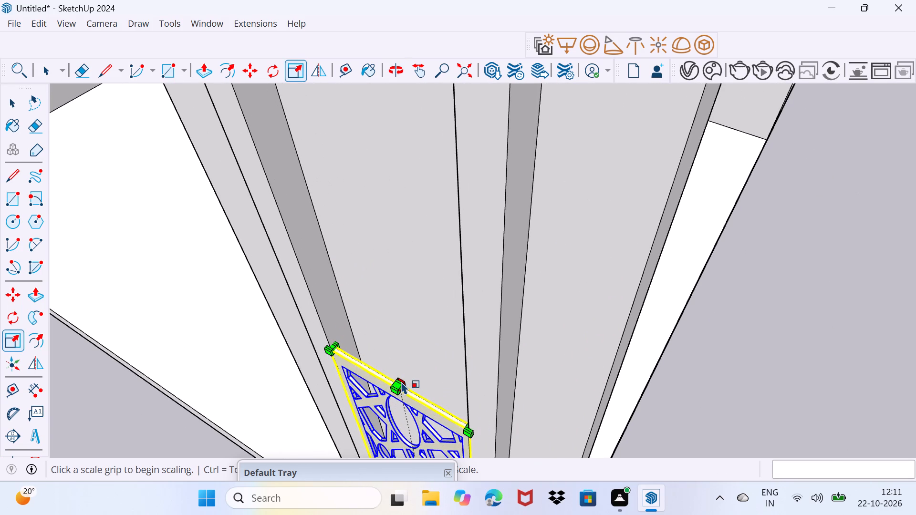
scroll(401, 383, "up", 5)
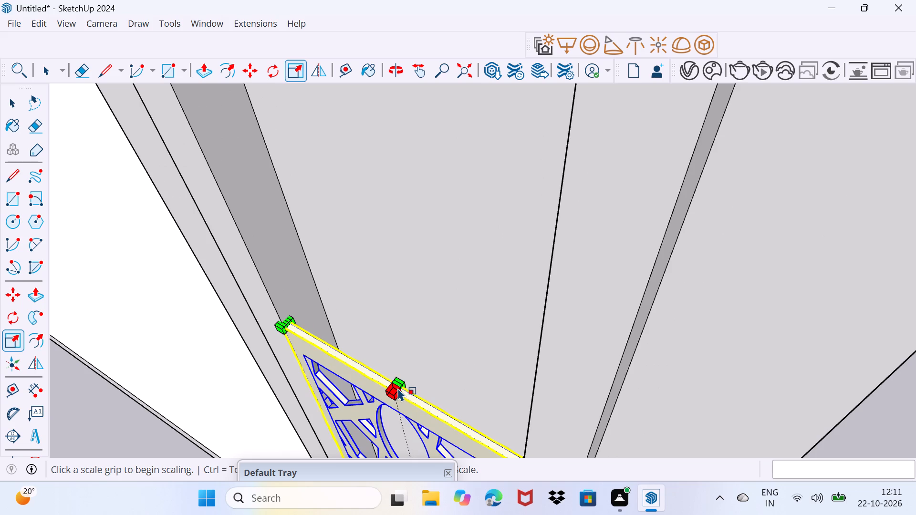
left_click_drag(398, 384, 501, 118)
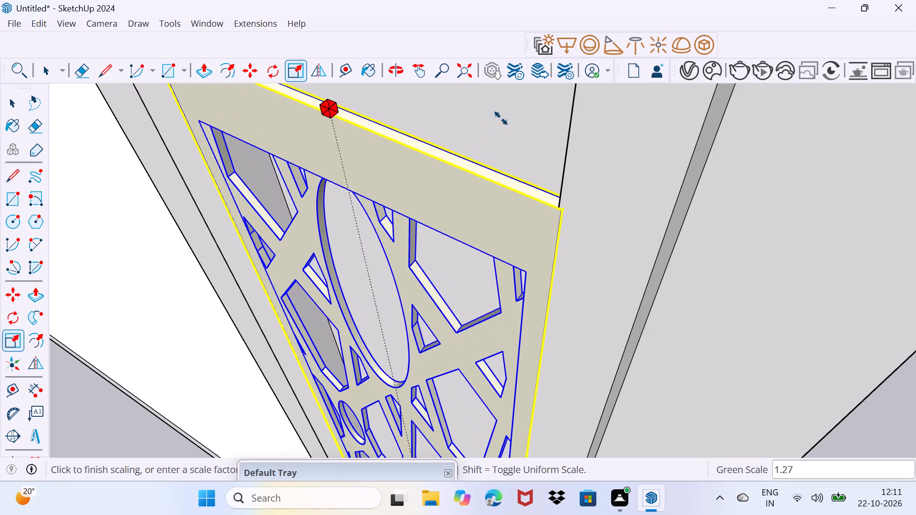
left_click_drag(501, 118, 503, 115)
Extend the jali panel's top edge higher along the green axis by about 1.15.
scroll(487, 171, "down", 2)
middle_click_drag(487, 171, 487, 177)
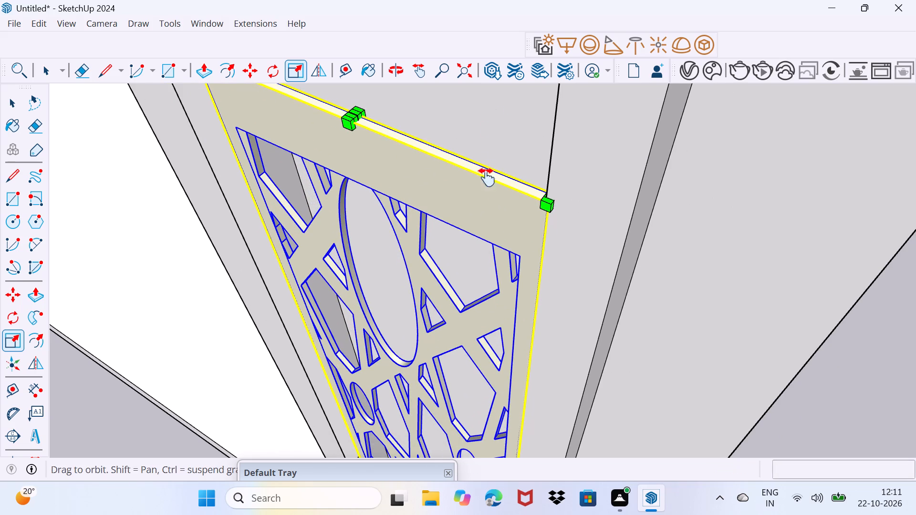
middle_click_drag(487, 177, 459, 322)
scroll(341, 248, "down", 9)
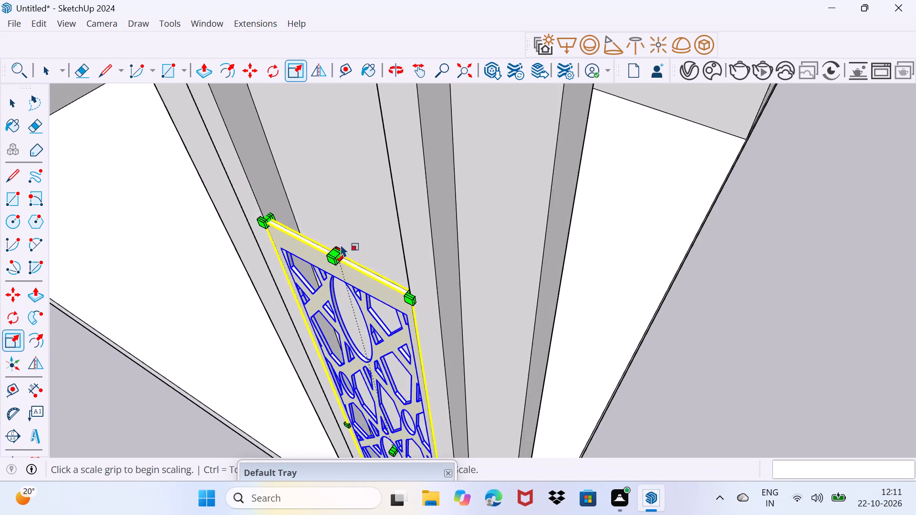
middle_click_drag(341, 243, 309, 335, "shift")
scroll(299, 355, "up", 9)
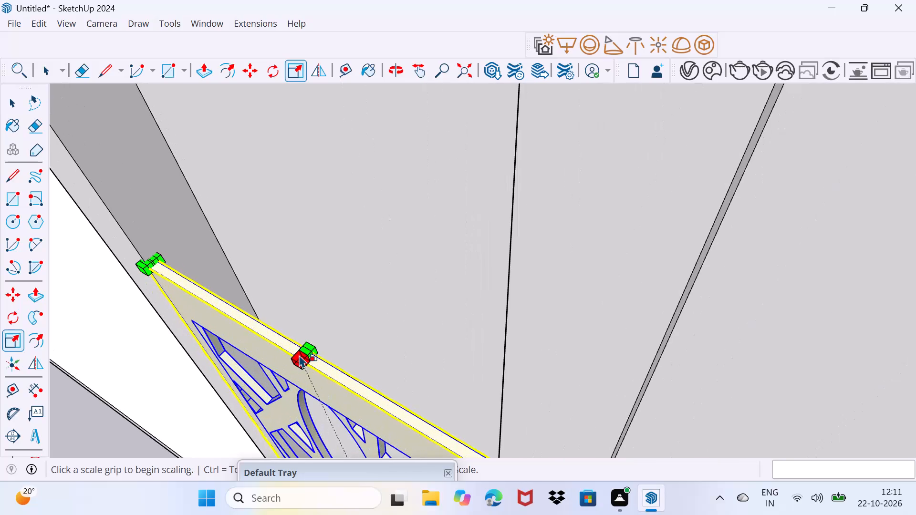
left_click_drag(303, 352, 387, 44)
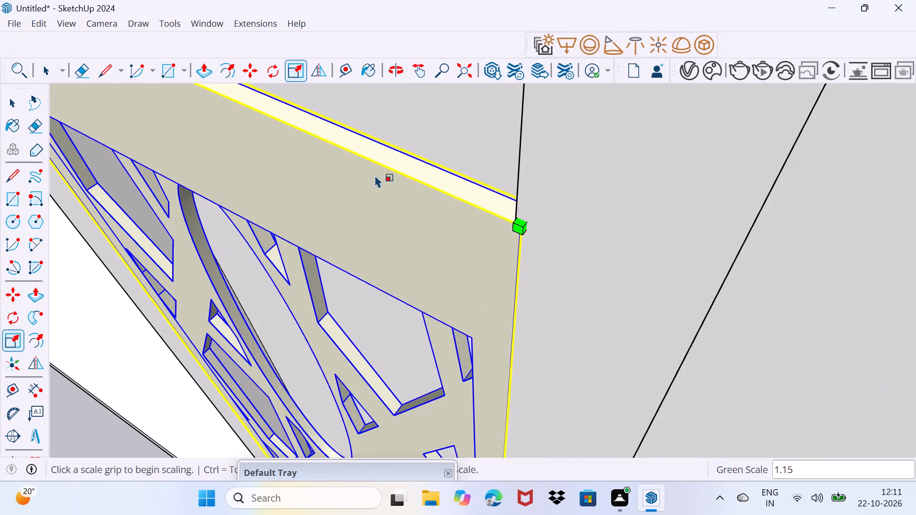
Pull the jali panel's top edge up along the green axis by about another 1.06.
scroll(375, 175, "down", 9)
middle_click_drag(375, 176, 350, 370, "shift")
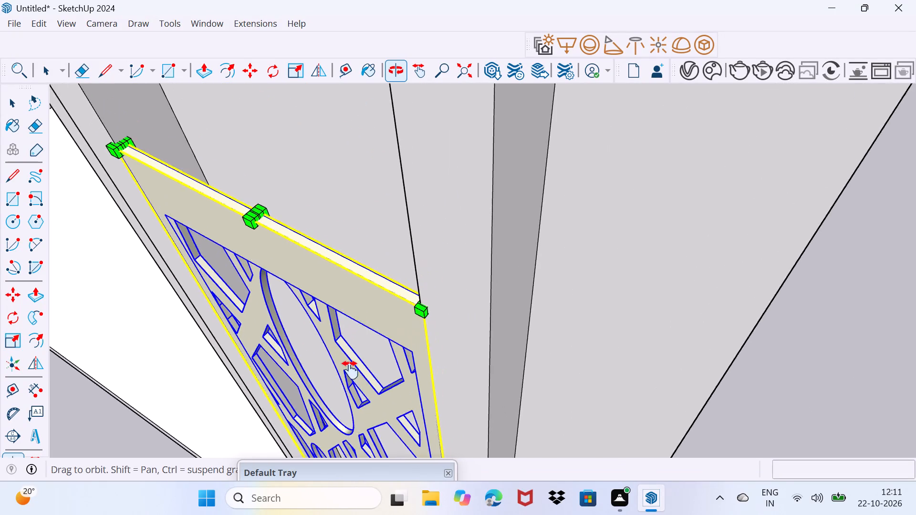
middle_click_drag(350, 370, 350, 371, "shift")
scroll(242, 309, "up", 3)
left_click_drag(247, 292, 261, 97)
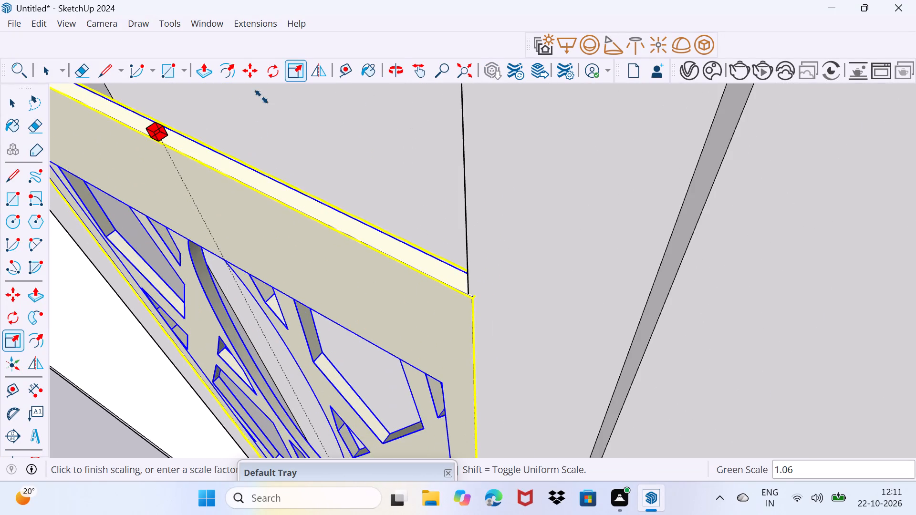
left_click_drag(261, 97, 261, 84)
Stretch the jali panel's top edge further up the pillar's frame along the green axis.
scroll(276, 166, "down", 16)
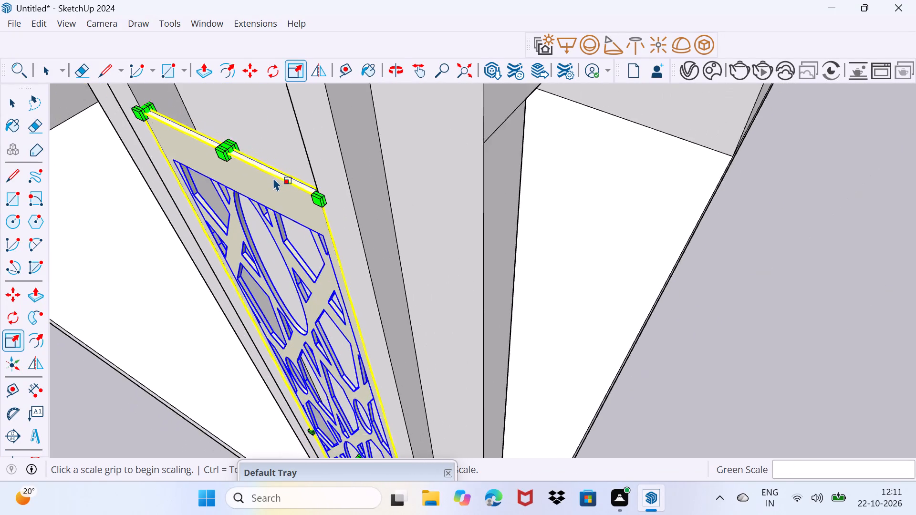
scroll(273, 178, "down", 4)
middle_click_drag(273, 178, 291, 323)
scroll(291, 323, "down", 6)
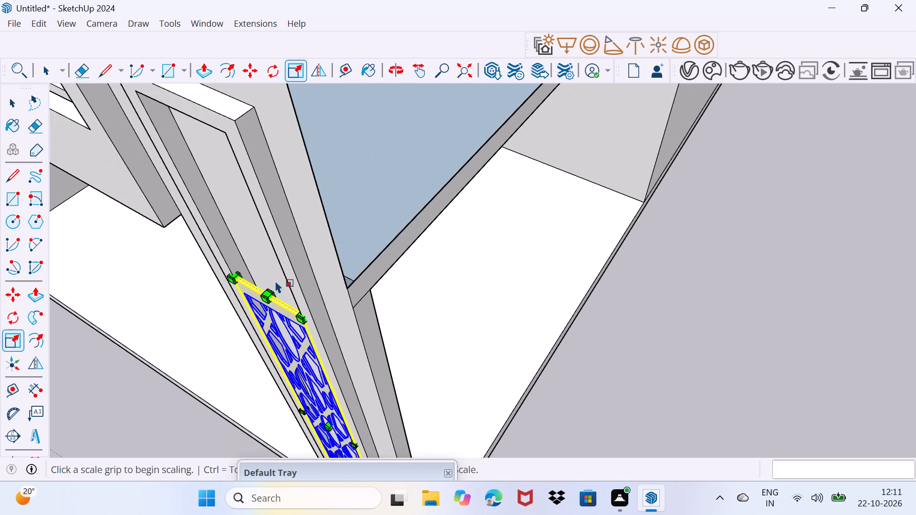
middle_click_drag(275, 280, 287, 315, "shift")
scroll(285, 341, "up", 4)
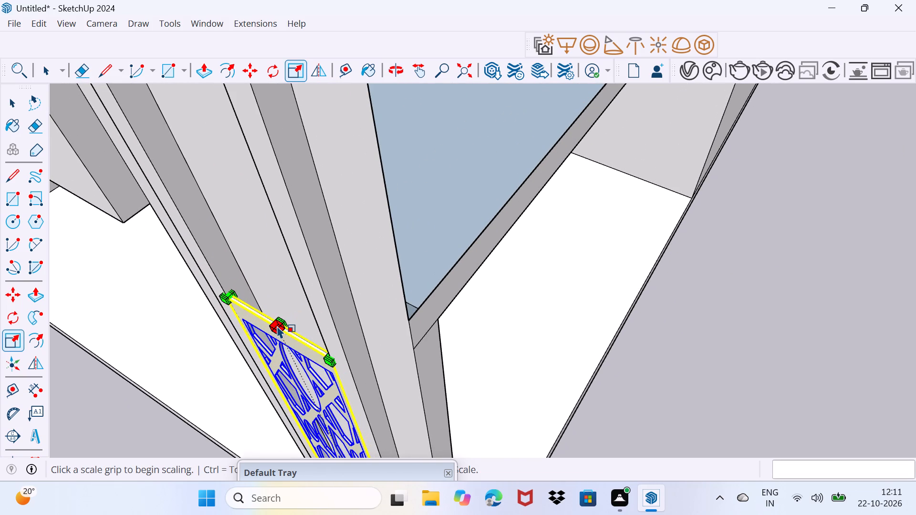
scroll(278, 324, "up", 9)
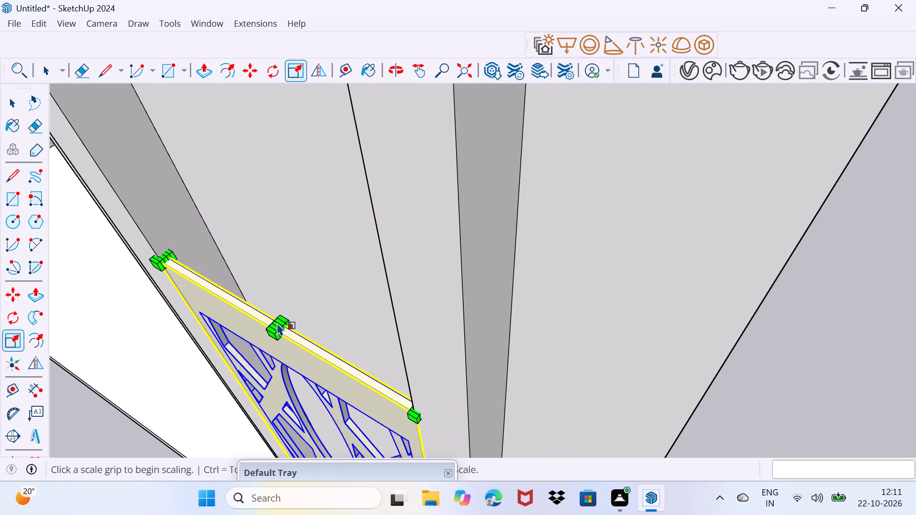
left_click_drag(277, 324, 314, 44)
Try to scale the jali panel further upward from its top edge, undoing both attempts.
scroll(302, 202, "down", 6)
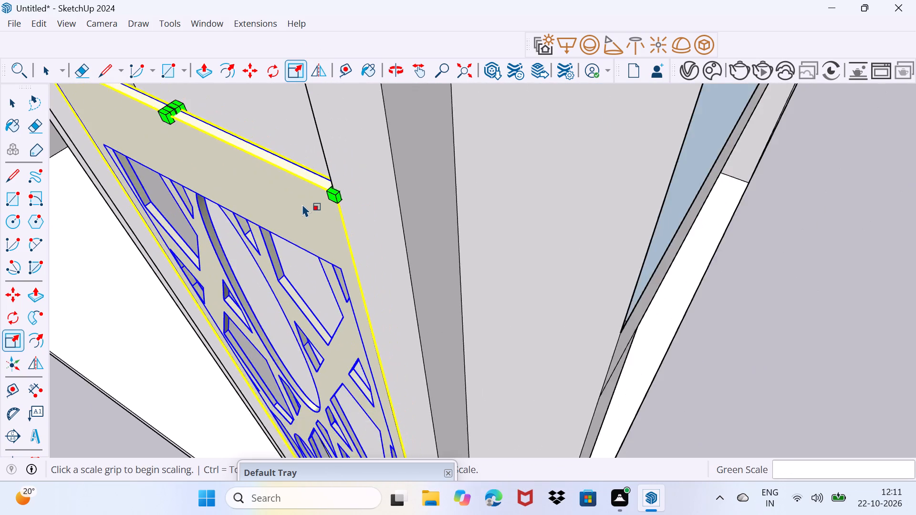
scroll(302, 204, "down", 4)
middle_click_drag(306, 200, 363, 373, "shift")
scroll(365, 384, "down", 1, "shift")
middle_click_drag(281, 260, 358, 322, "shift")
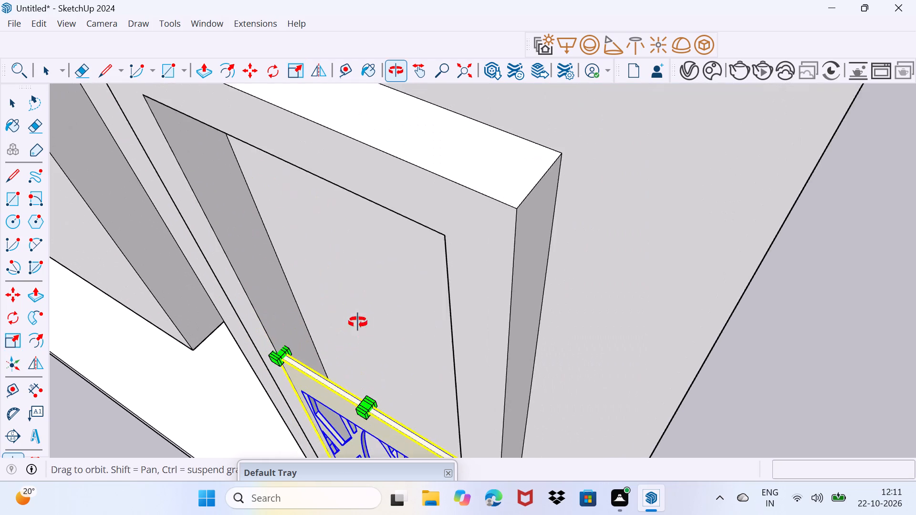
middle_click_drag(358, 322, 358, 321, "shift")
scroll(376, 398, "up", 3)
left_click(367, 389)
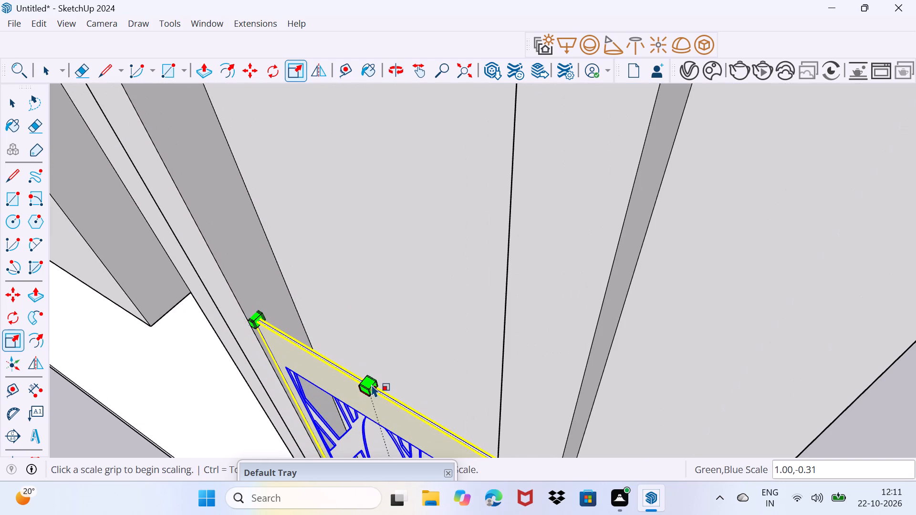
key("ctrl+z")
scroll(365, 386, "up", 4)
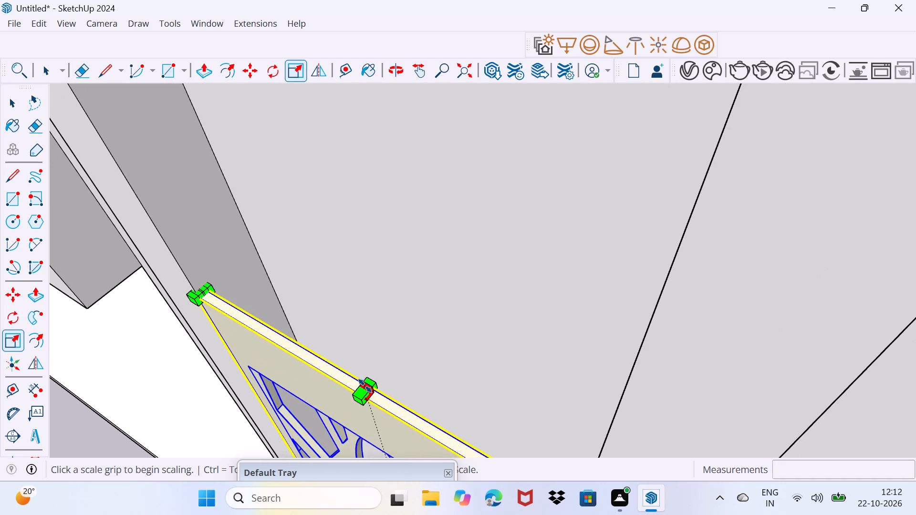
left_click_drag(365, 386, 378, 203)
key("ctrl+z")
Pull the jali panel's top edge higher inside the pillar's frame along the green axis.
scroll(362, 395, "up", 5)
left_click_drag(368, 391, 370, 244)
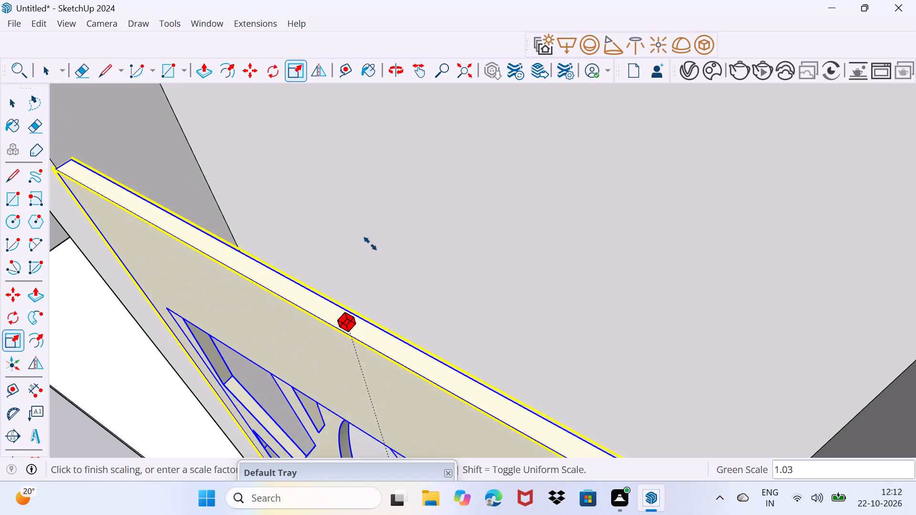
left_click_drag(370, 244, 397, 114)
Stretch the jali panel upward from its top edge along the green axis by about 1.07.
scroll(371, 183, "down", 6)
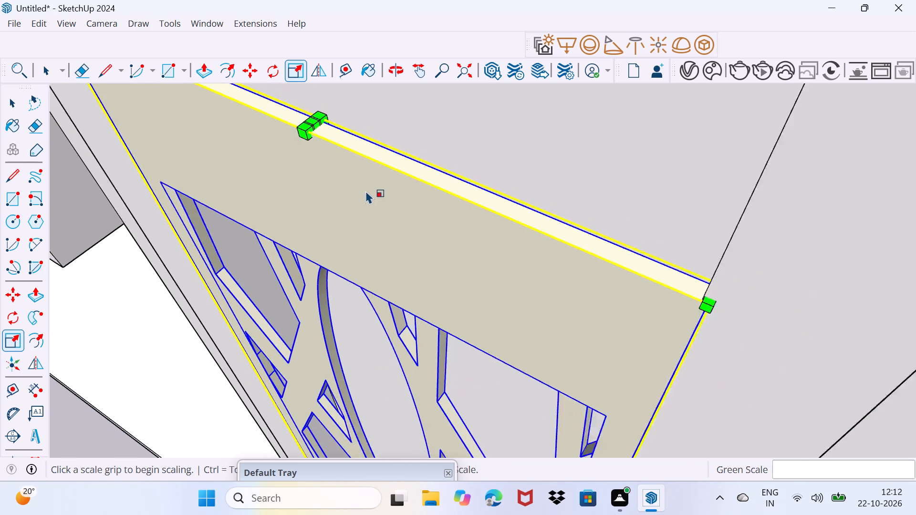
scroll(366, 191, "down", 5)
middle_click_drag(367, 202, 239, 409)
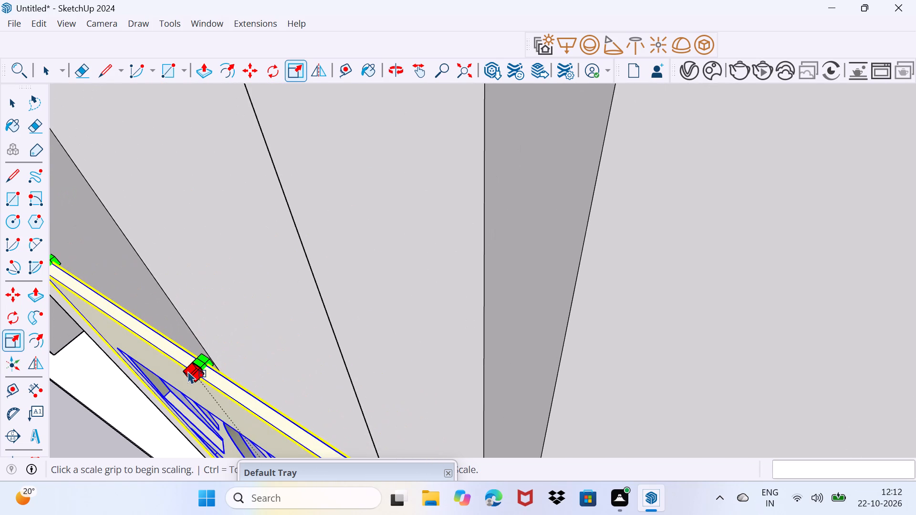
left_click_drag(198, 368, 248, 98)
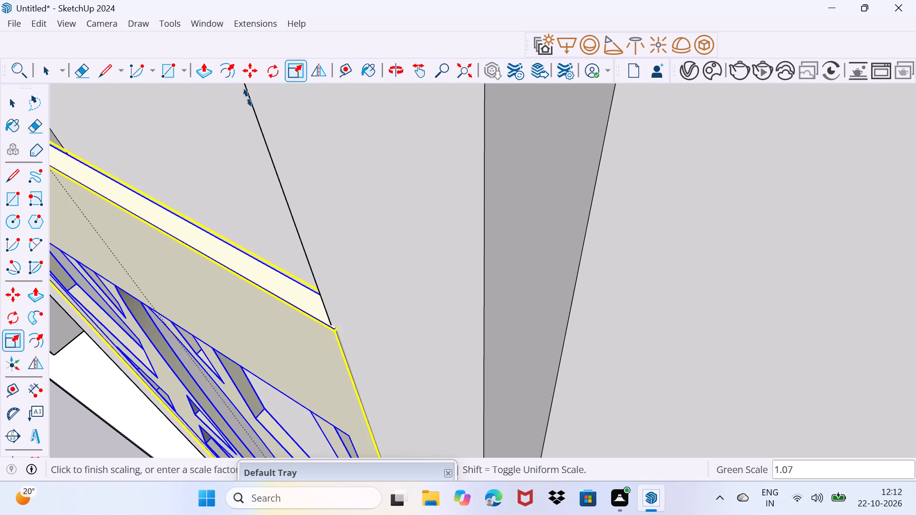
left_click_drag(248, 98, 247, 93)
Stretch the jali panel along the green axis until its top edge meets the top of the pillar's frame, then deselect it.
scroll(219, 236, "down", 4)
middle_click_drag(219, 225, 318, 365)
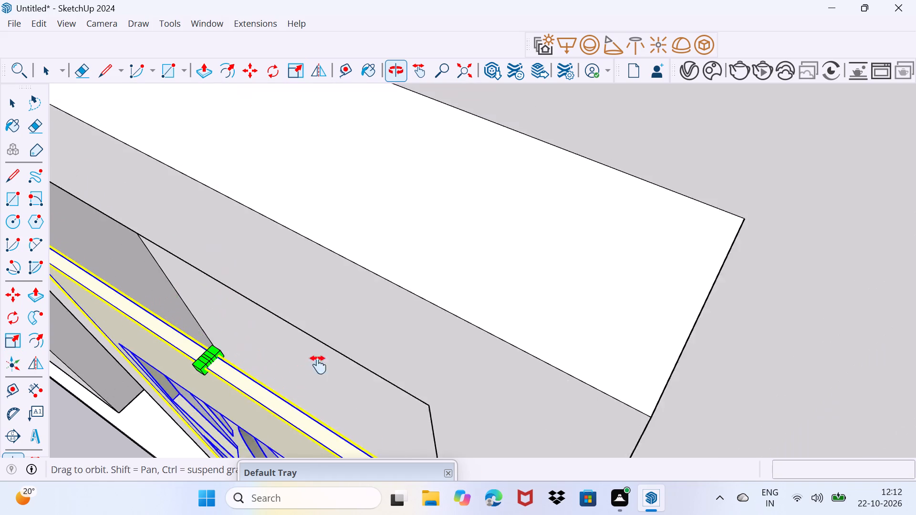
middle_click_drag(318, 365, 321, 341)
scroll(219, 365, "up", 3)
left_click_drag(207, 362, 208, 358)
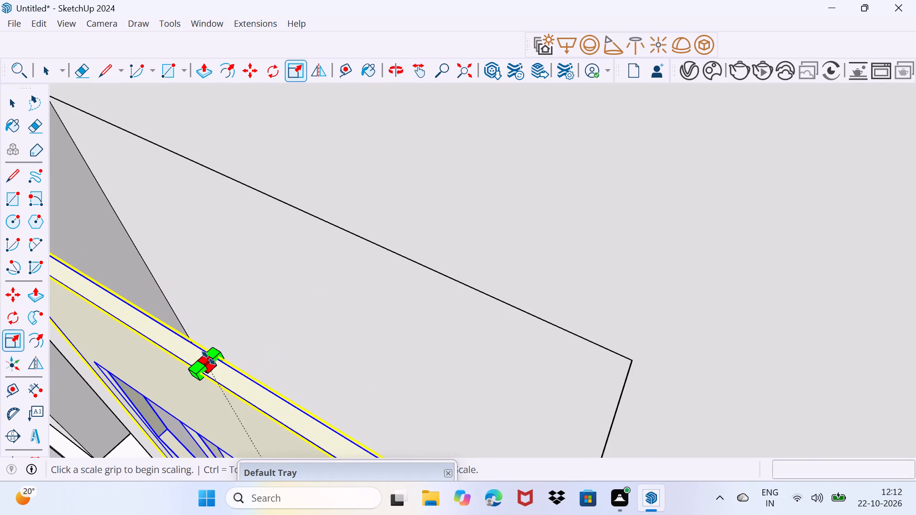
left_click_drag(208, 358, 314, 198)
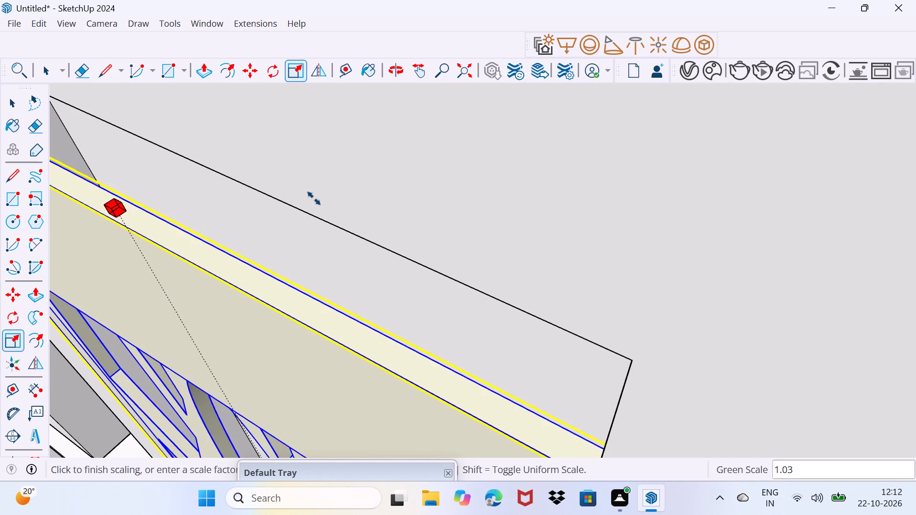
left_click_drag(314, 198, 339, 227)
key("space")
left_click_drag(371, 218, 416, 173)
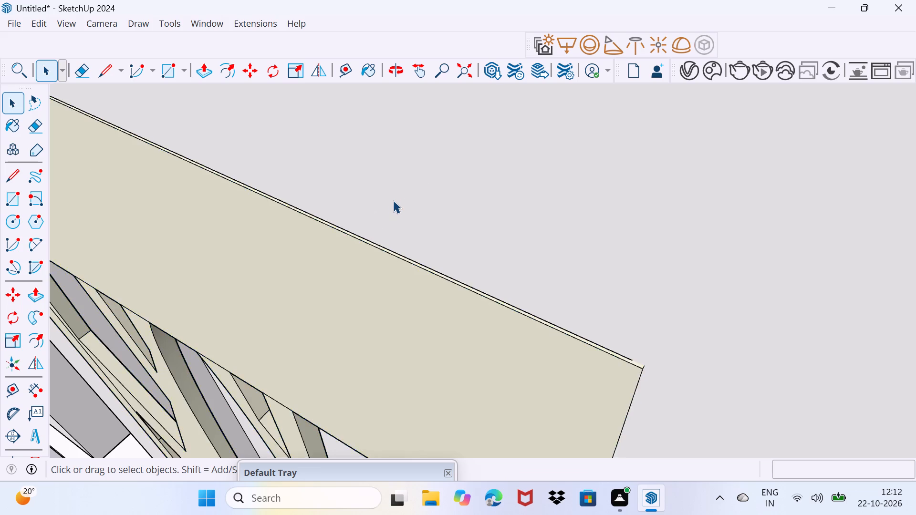
Examine the fitted jali panel on the pillar and the overall front of the house.
scroll(389, 208, "down", 20)
scroll(389, 208, "down", 11)
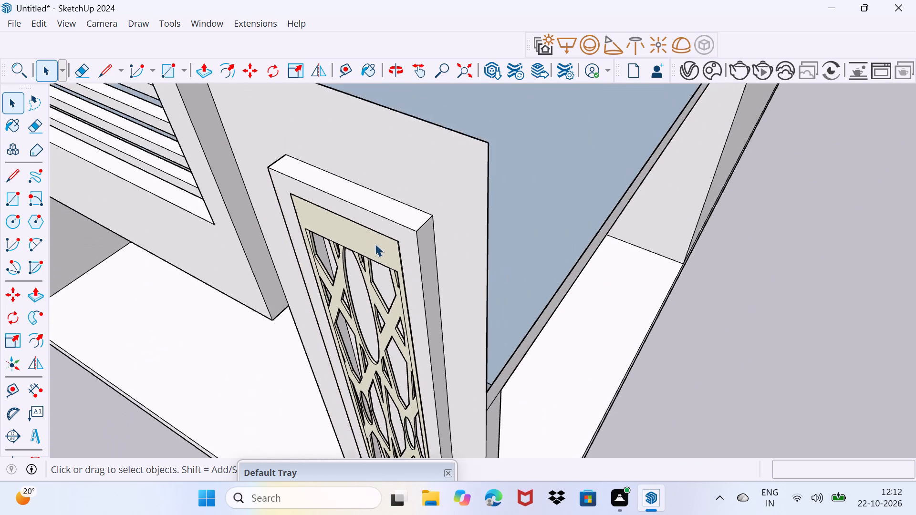
scroll(375, 244, "down", 2)
middle_click_drag(352, 296, 443, 191)
scroll(443, 191, "down", 13)
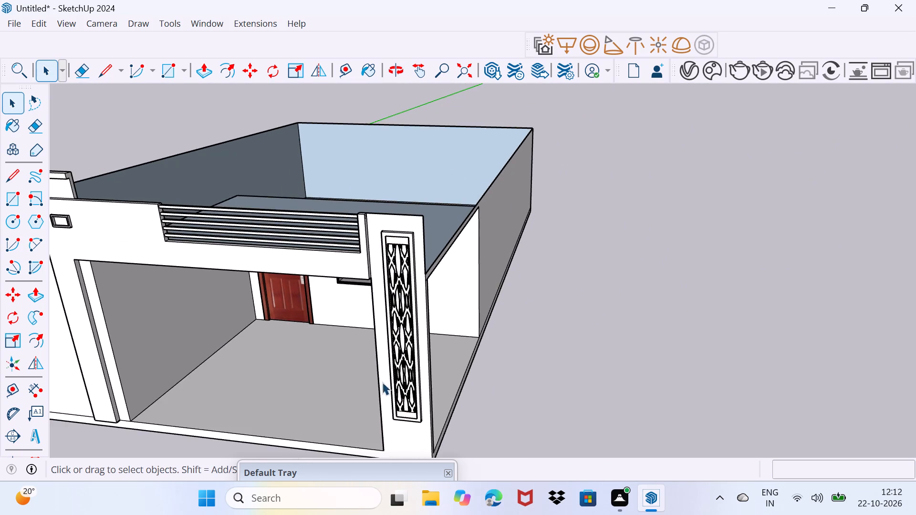
middle_click_drag(382, 385, 466, 341)
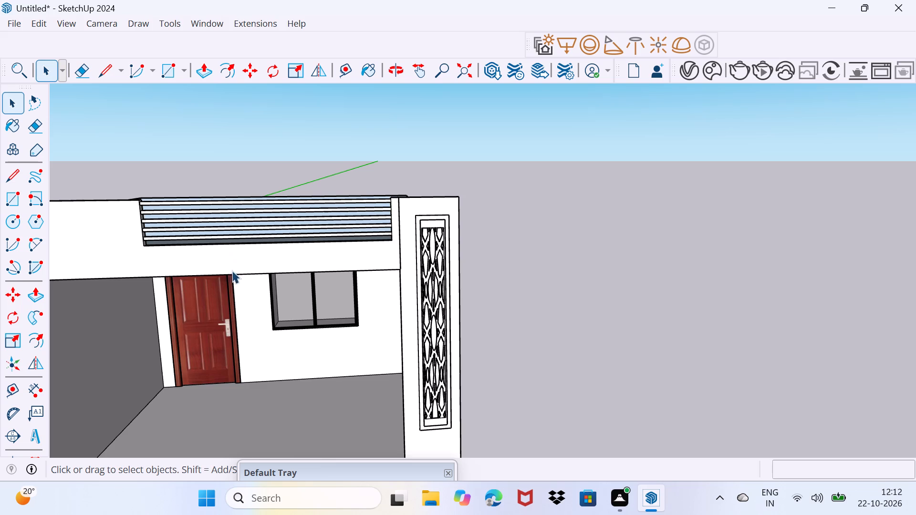
left_click_drag(239, 283, 275, 289)
scroll(235, 320, "down", 4)
scroll(163, 333, "down", 4)
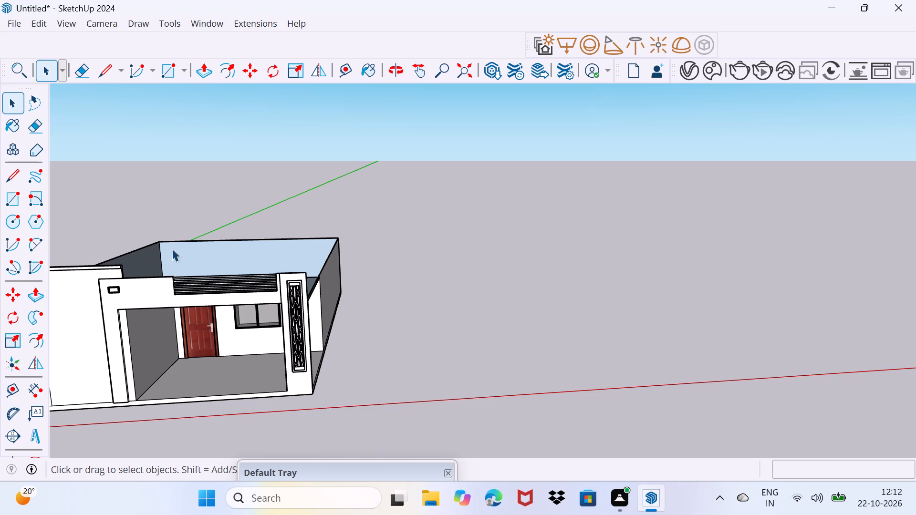
Draw two small side-by-side rectangles on the front band near the door, about 11" by 6 13/16" and 1' 3/4" by 6 9/16".
scroll(135, 276, "up", 4)
middle_click_drag(116, 359, 174, 341)
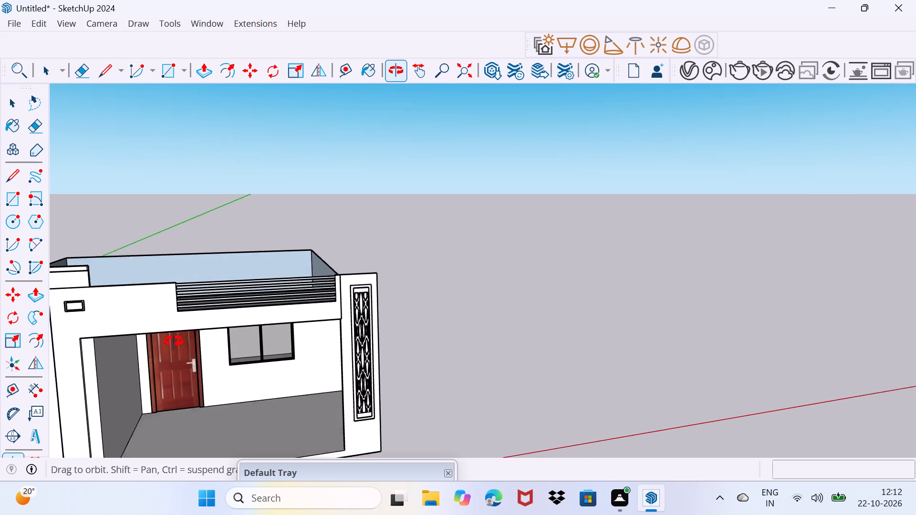
middle_click_drag(174, 341, 175, 341)
scroll(93, 330, "up", 6)
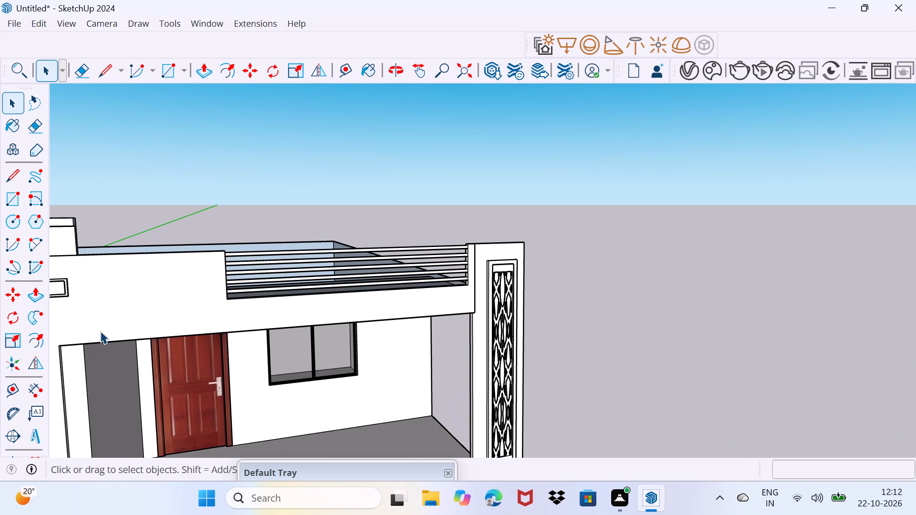
key("r")
scroll(100, 356, "up", 3)
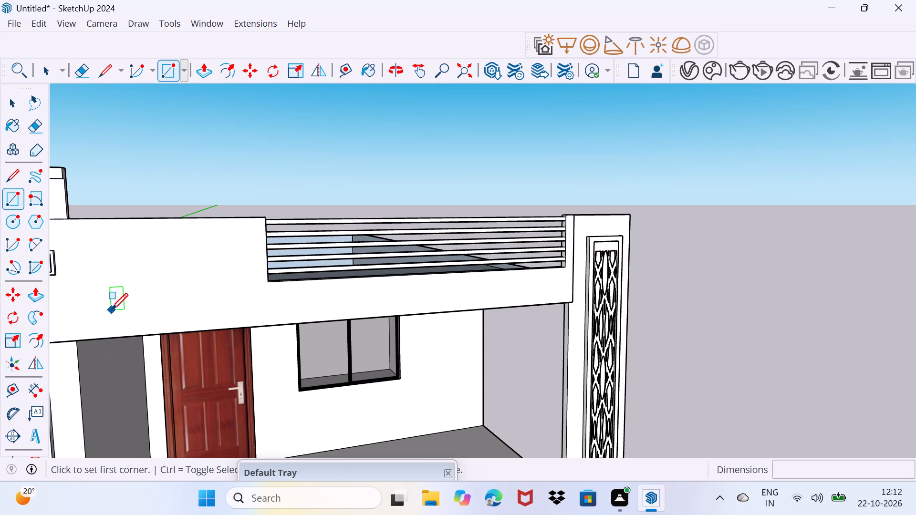
left_click(105, 305)
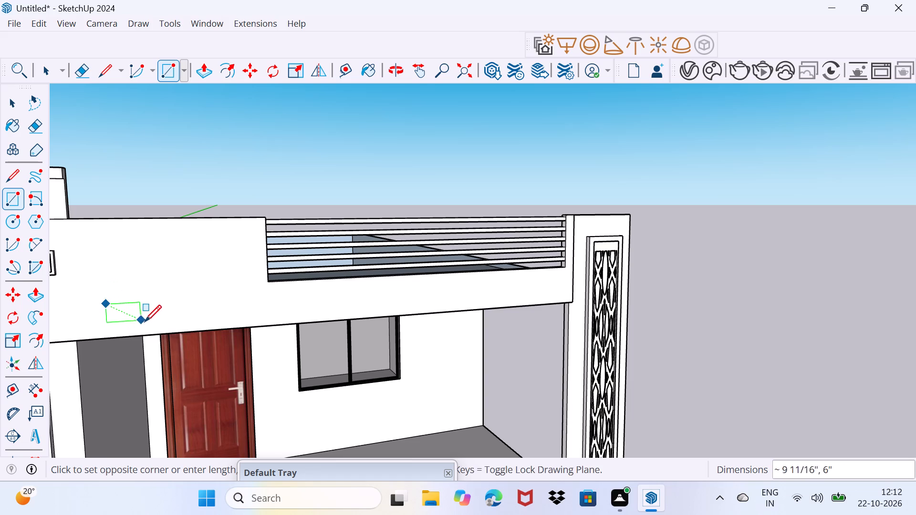
left_click(152, 323)
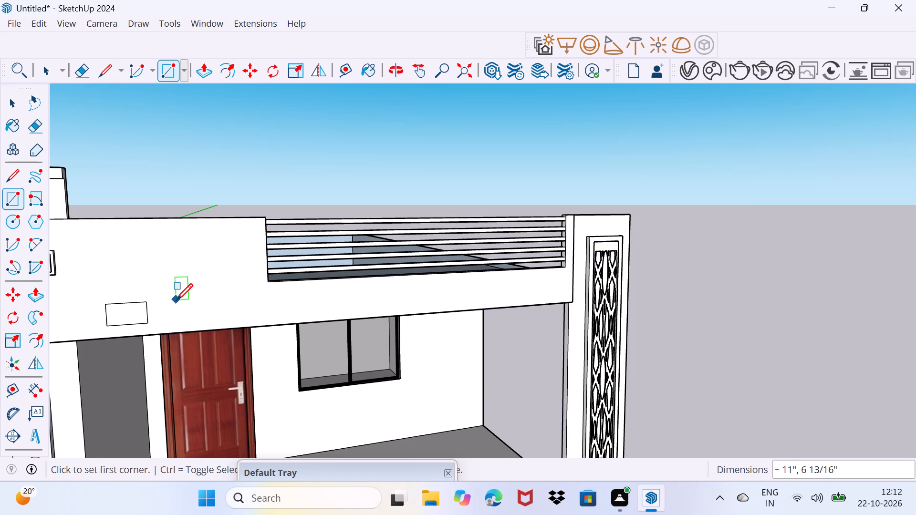
left_click(176, 300)
left_click(220, 318)
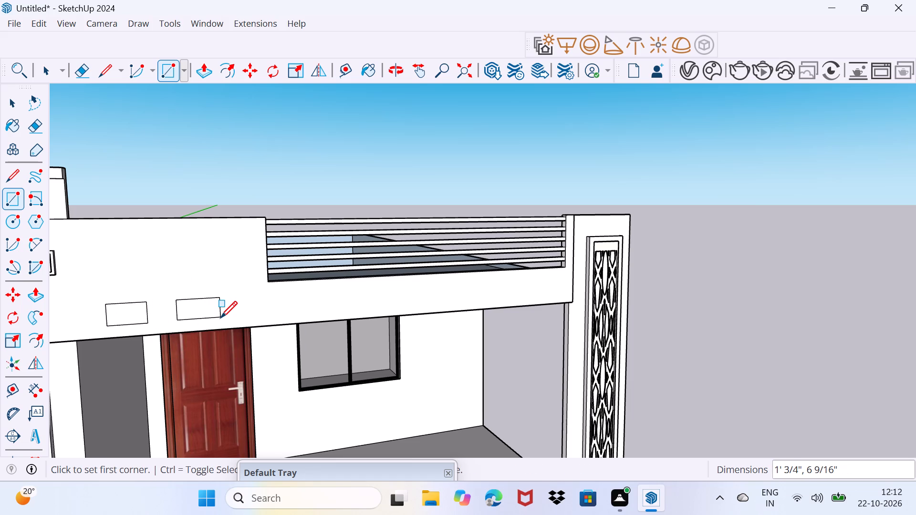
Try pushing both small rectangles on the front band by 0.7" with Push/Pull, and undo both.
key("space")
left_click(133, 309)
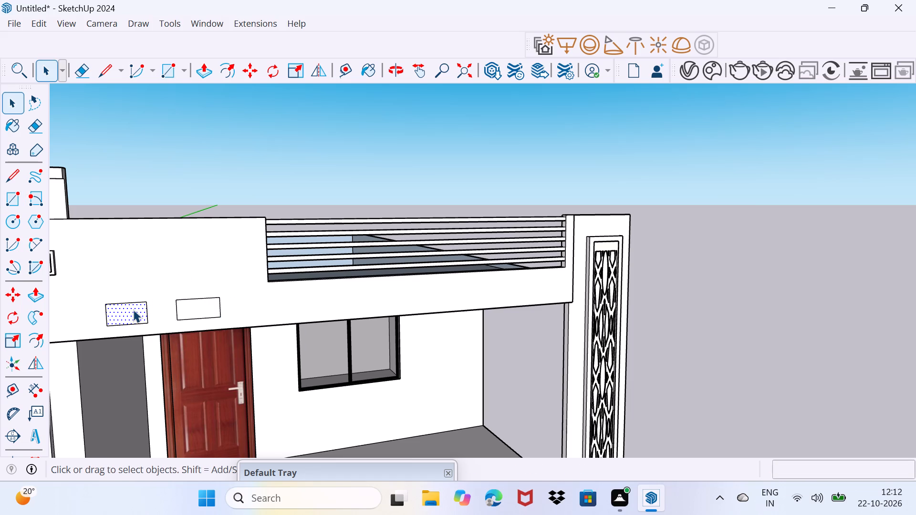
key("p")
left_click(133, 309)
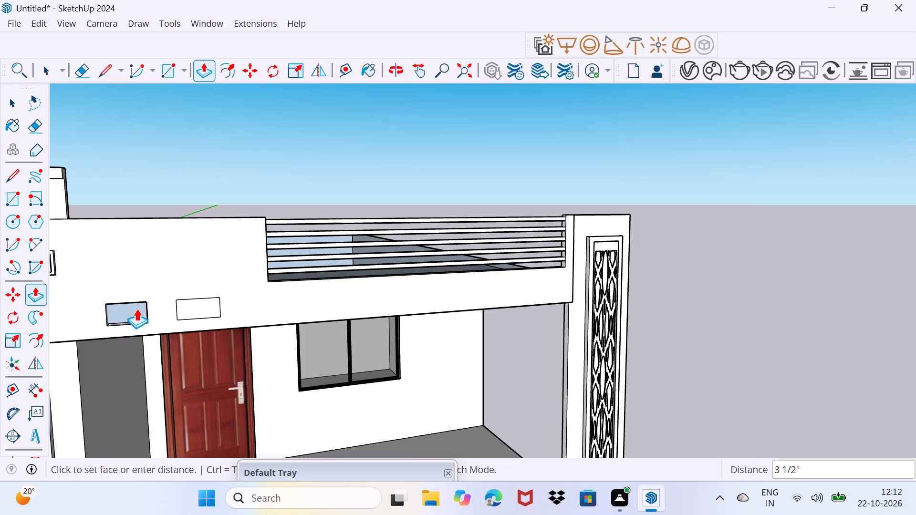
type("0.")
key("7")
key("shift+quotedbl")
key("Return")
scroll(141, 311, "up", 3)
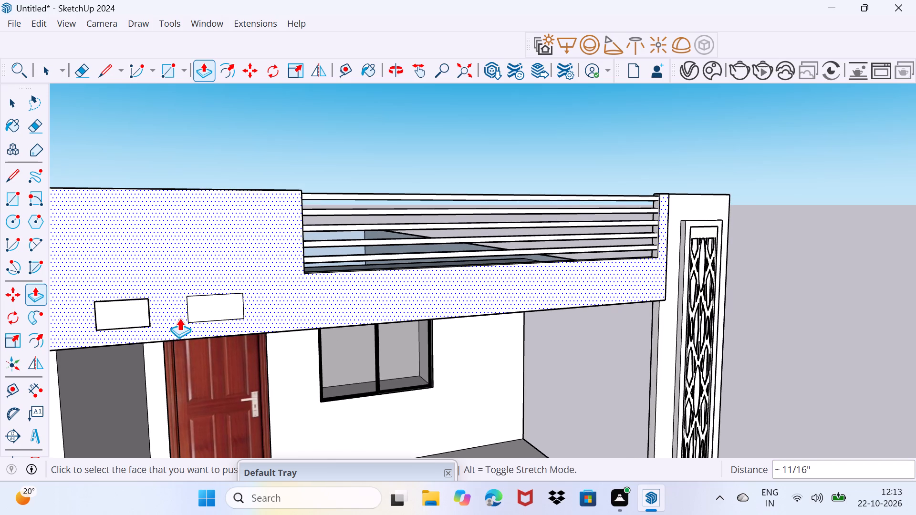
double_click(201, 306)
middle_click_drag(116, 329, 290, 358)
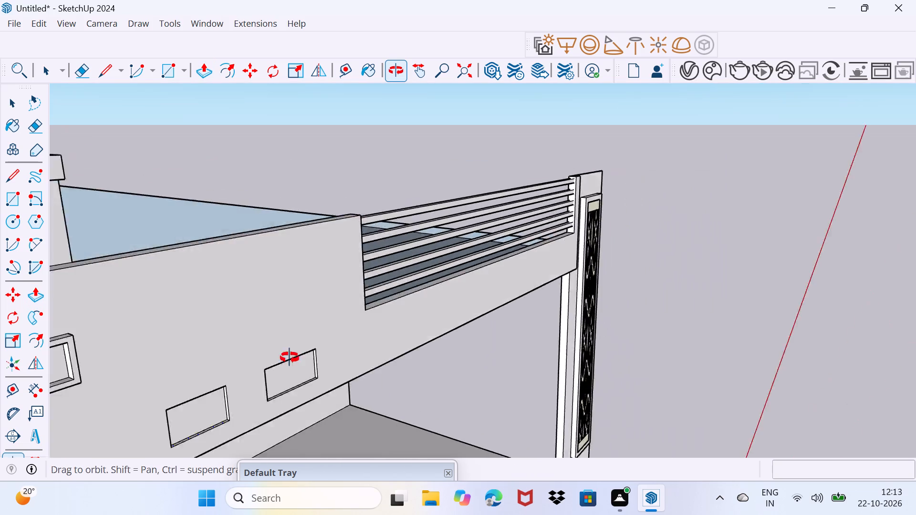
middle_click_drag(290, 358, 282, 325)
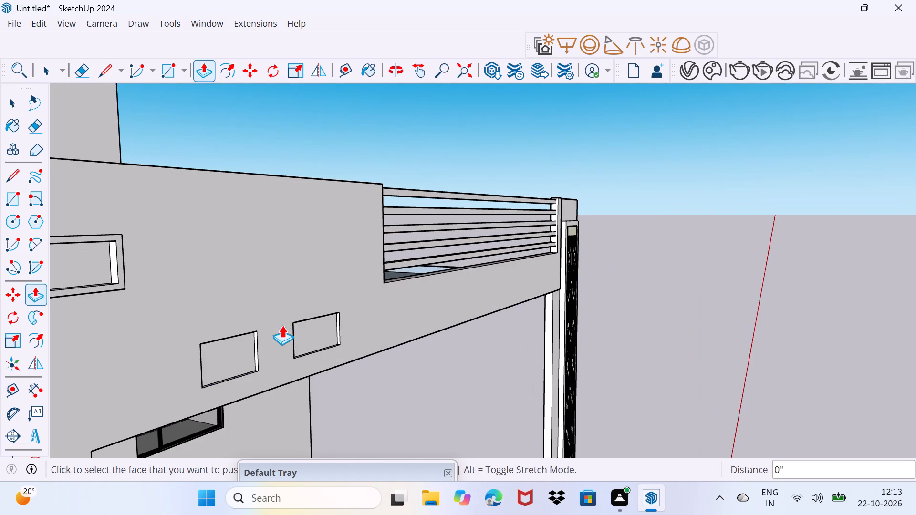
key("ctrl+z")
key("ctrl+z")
Push/Pull both small rectangles on the front band outward by 0.7", then leave the tool and clear the selection.
left_click(232, 358)
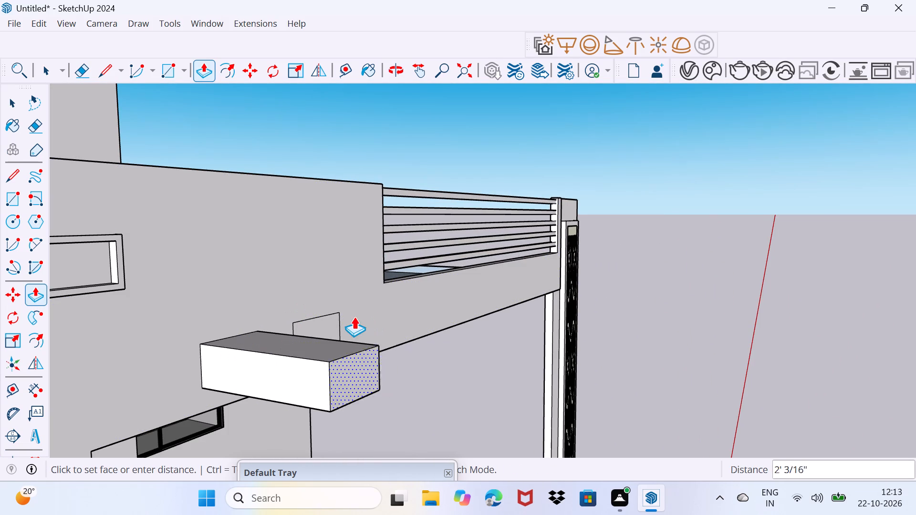
key("0")
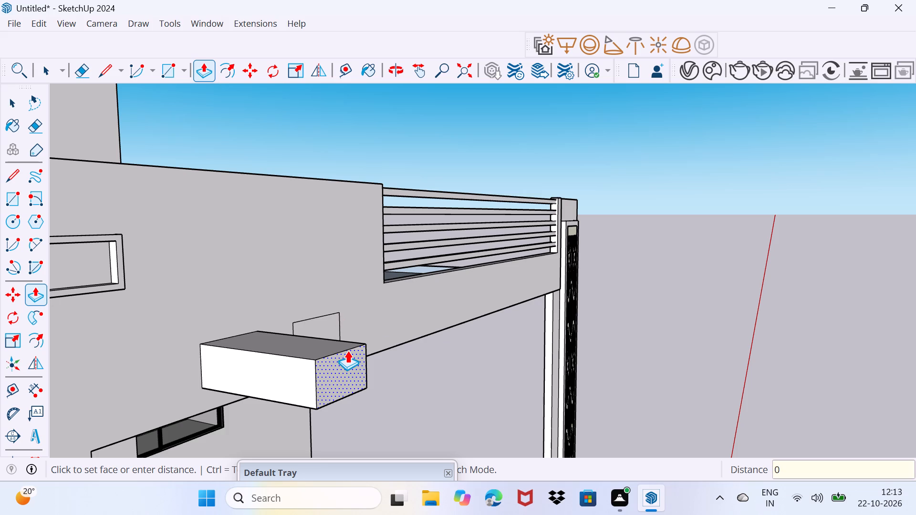
key("period")
key("7")
key("shift+quotedbl")
key("Return")
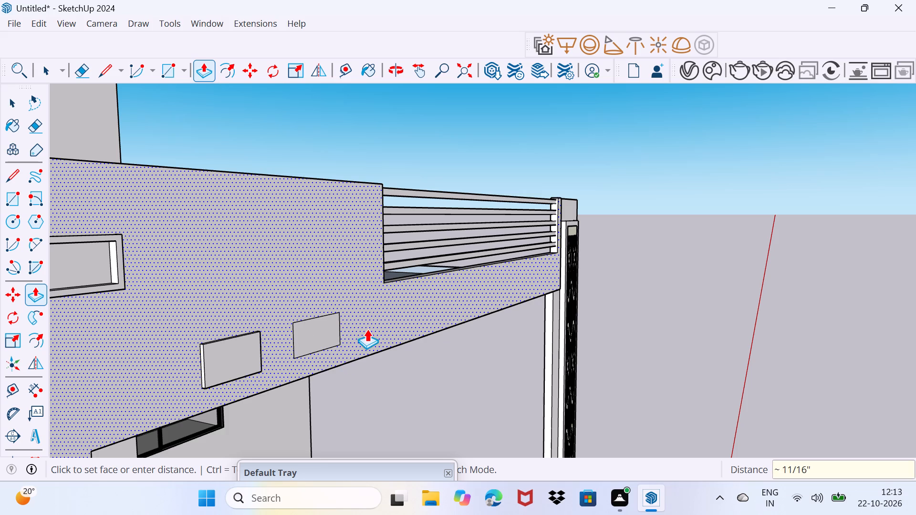
double_click(301, 333)
left_click_drag(300, 332, 240, 346)
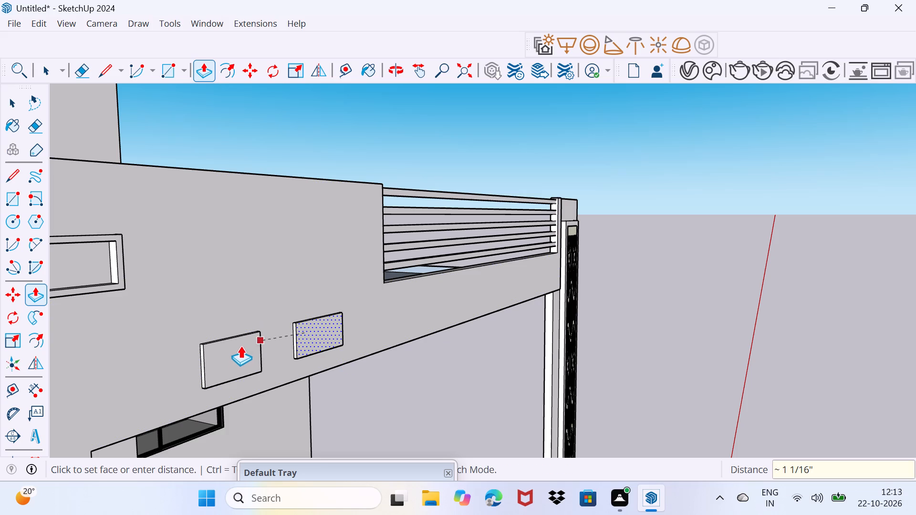
left_click_drag(240, 346, 235, 349)
left_click(235, 349)
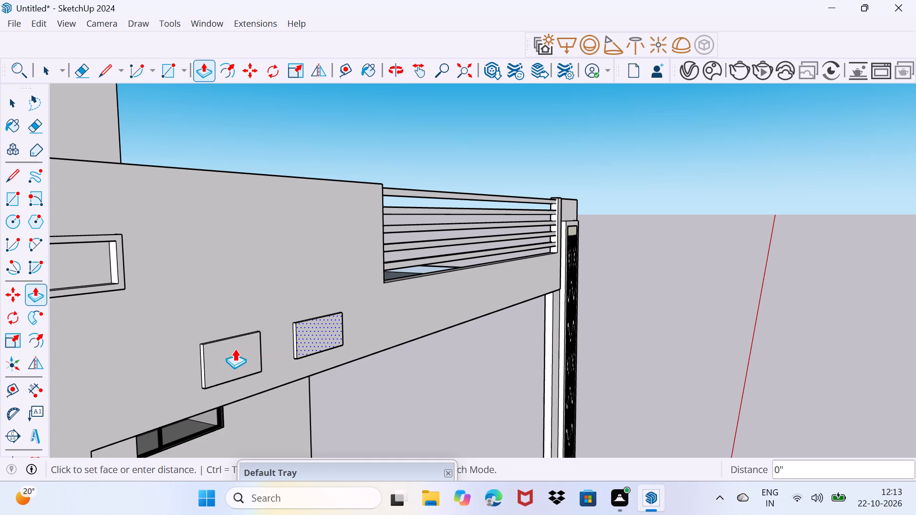
key("space")
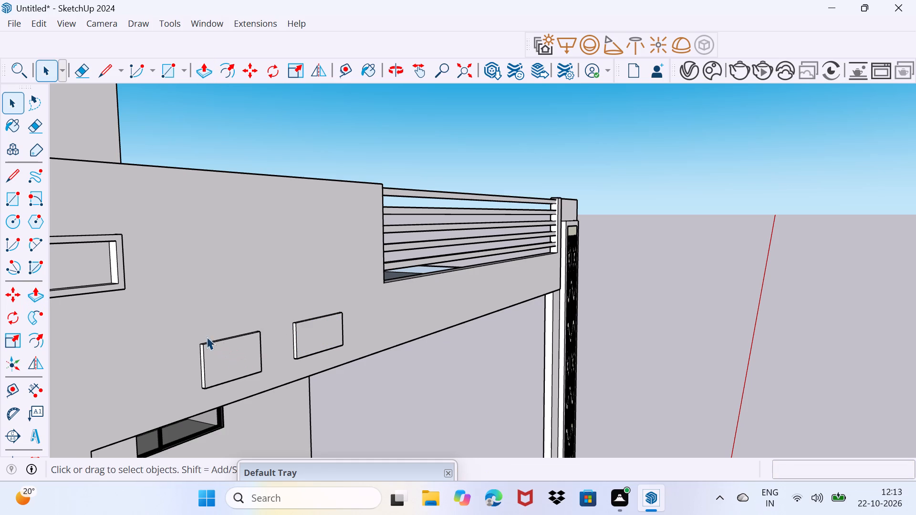
left_click_drag(214, 330, 310, 259)
Examine the two small raised rectangles on the front band and the overall front of the house.
scroll(287, 288, "down", 12)
middle_click_drag(353, 331, 318, 317)
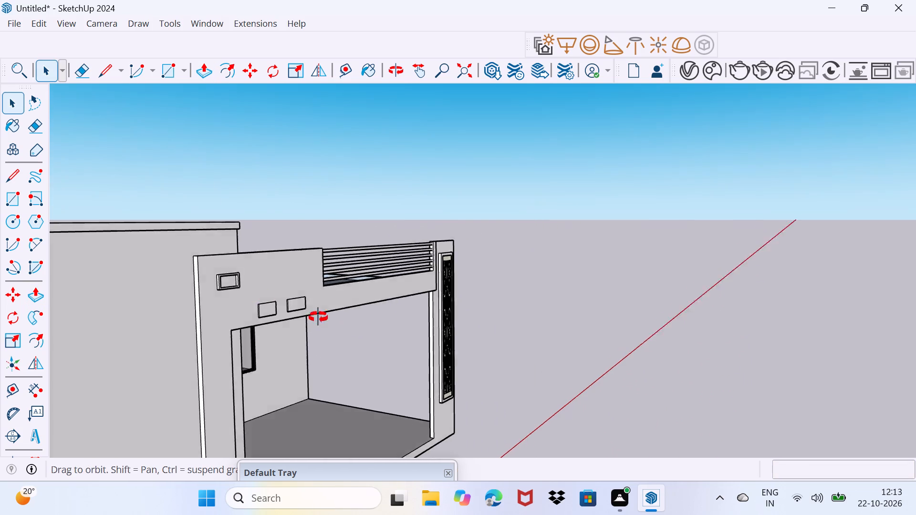
middle_click_drag(318, 317, 169, 286)
scroll(169, 286, "down", 3)
middle_click_drag(169, 286, 173, 295)
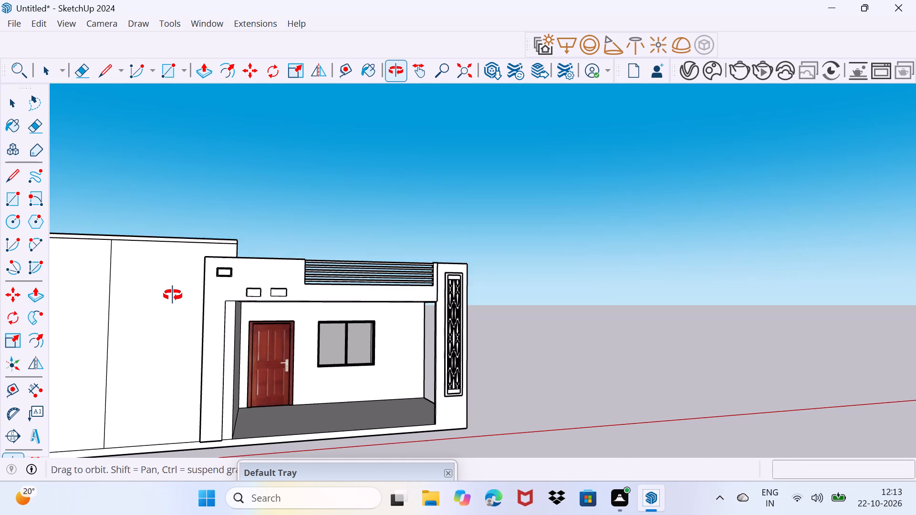
middle_click_drag(173, 295, 186, 296)
scroll(194, 405, "up", 1)
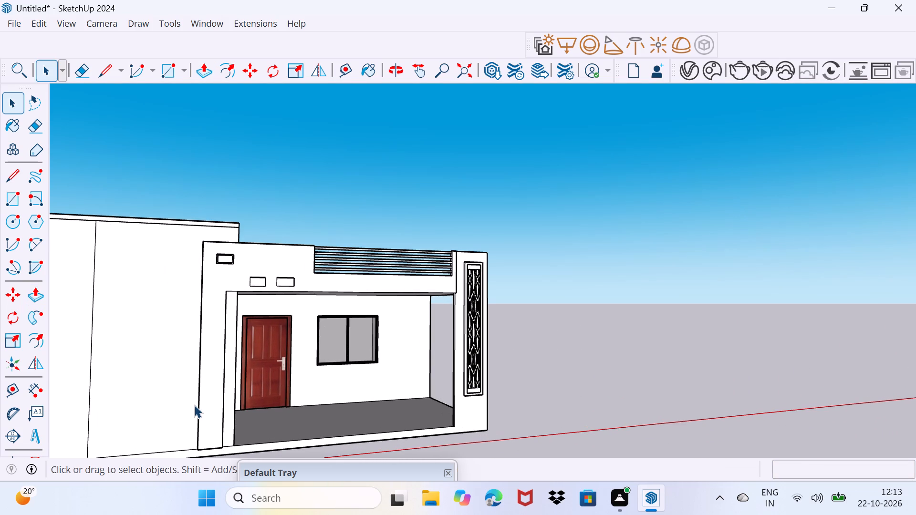
scroll(137, 358, "down", 3)
Copy the top edge of the plain front wall's left strip down to the strip's base and divide the distance with /15.
middle_click_drag(124, 361, 326, 354, "shift")
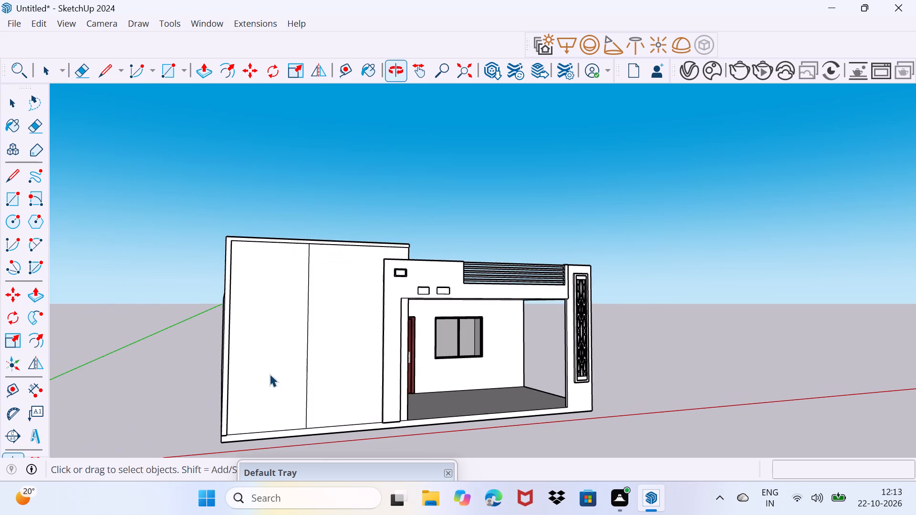
scroll(266, 373, "up", 2)
middle_click_drag(289, 366, 252, 371)
scroll(235, 347, "up", 4)
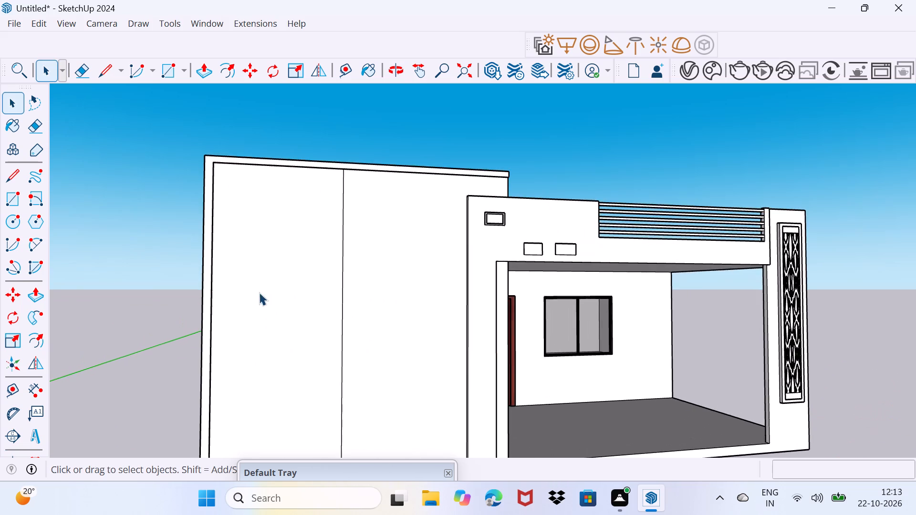
middle_click_drag(252, 270, 192, 245)
scroll(306, 176, "up", 14)
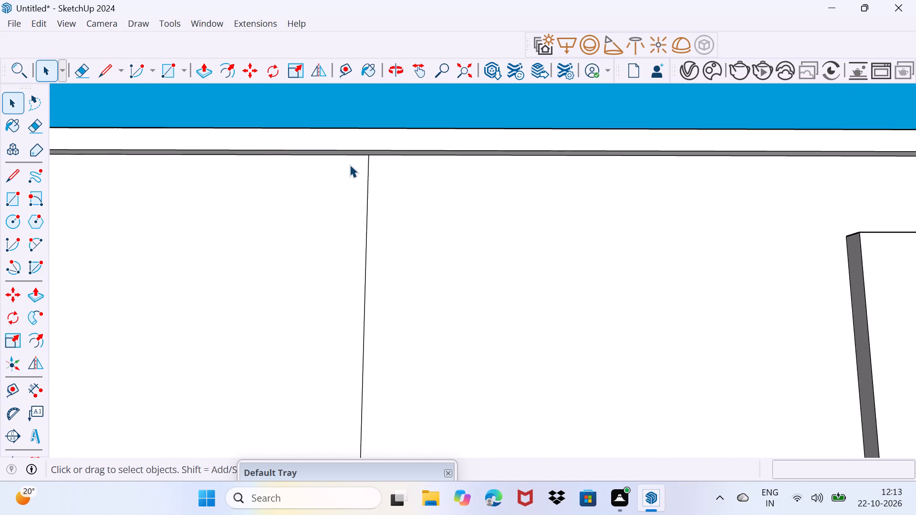
left_click(352, 154)
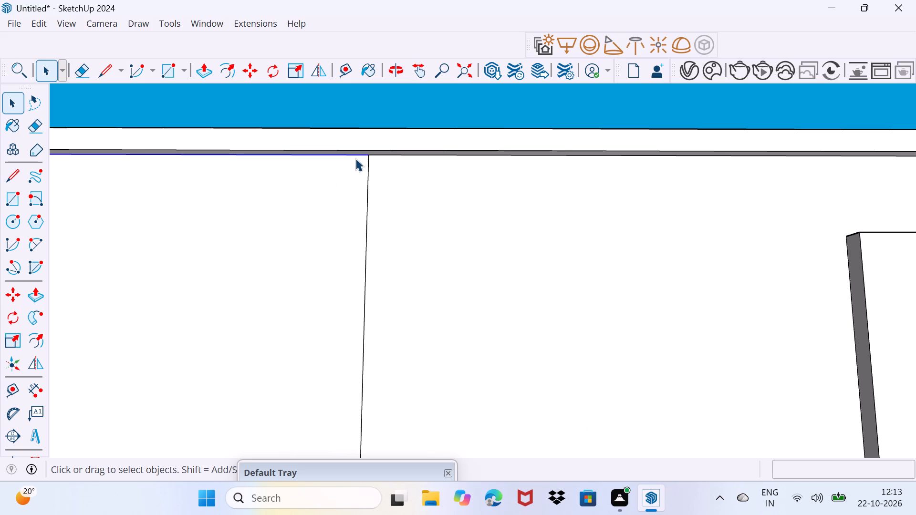
key("m")
left_click(366, 161)
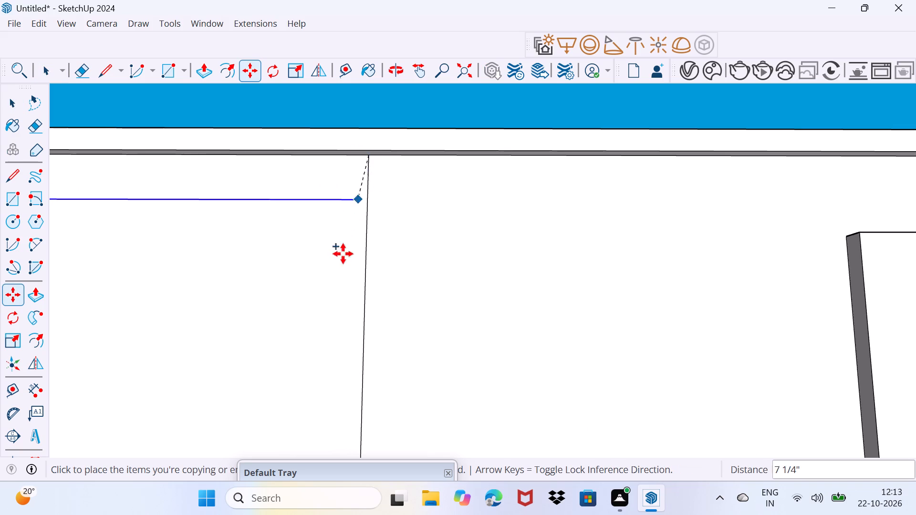
scroll(339, 284, "down", 14)
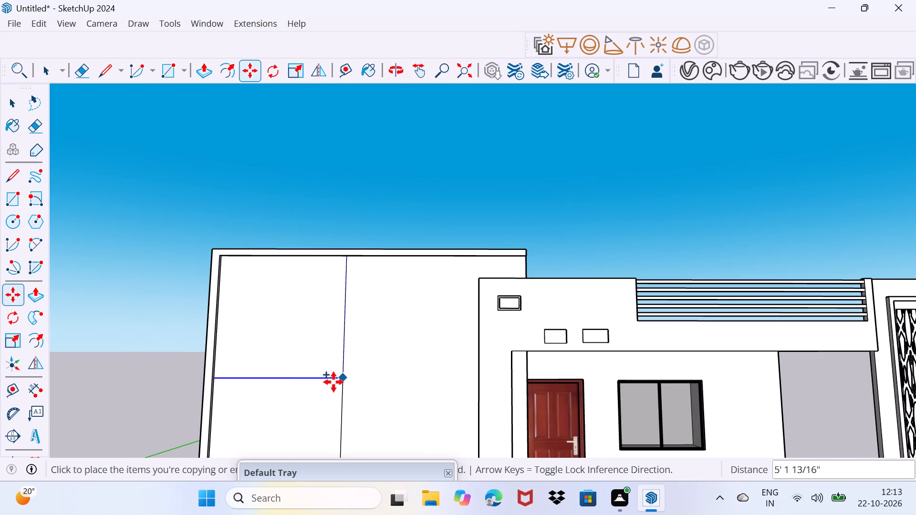
middle_click_drag(333, 383, 354, 110)
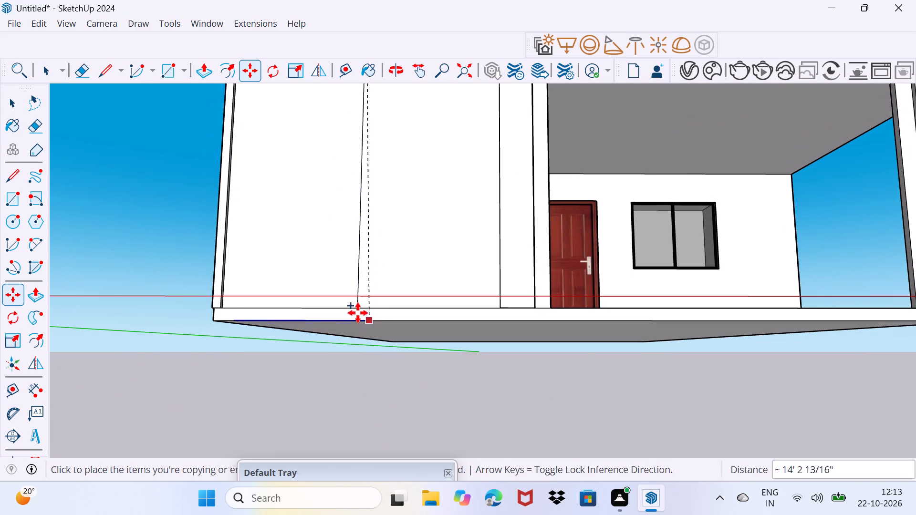
left_click(356, 309)
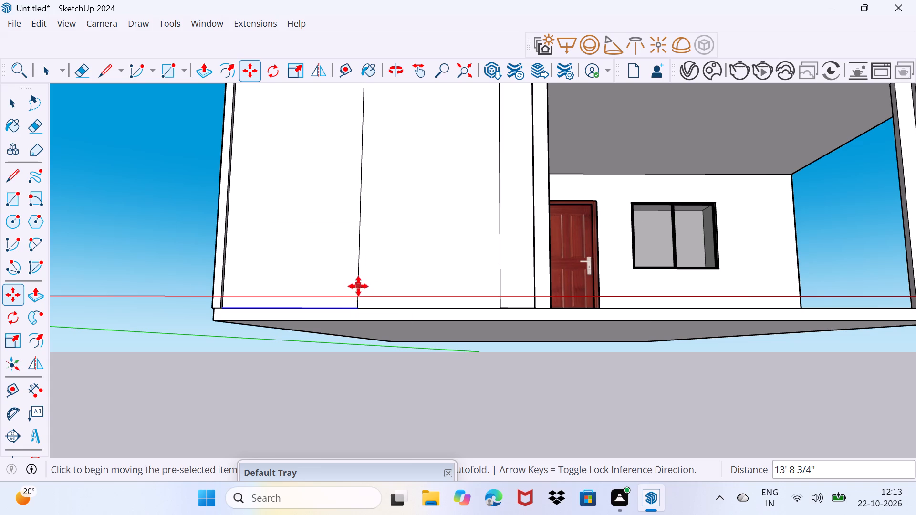
key("slash")
type("15")
key("Return")
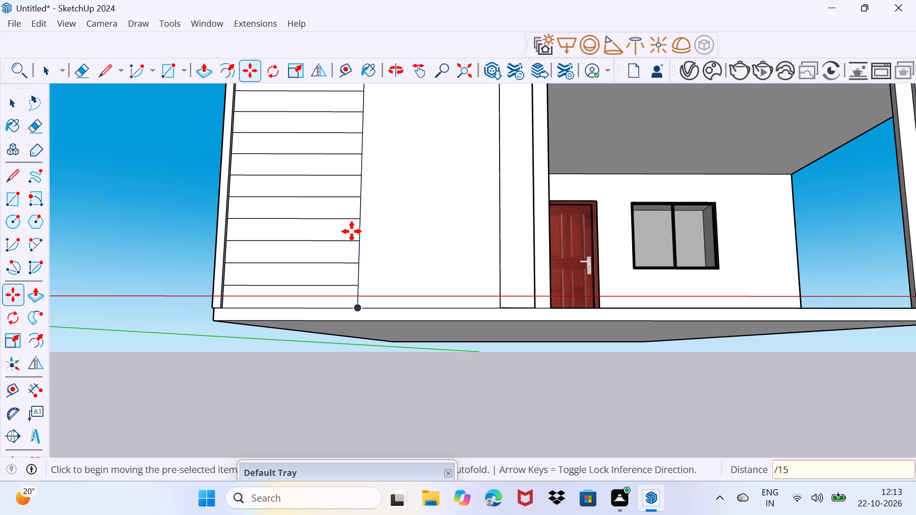
Select all horizontal dividing lines on the front wall's left strip and copy them 0.6" downward to form thin grooves.
key("space")
scroll(356, 227, "down", 4)
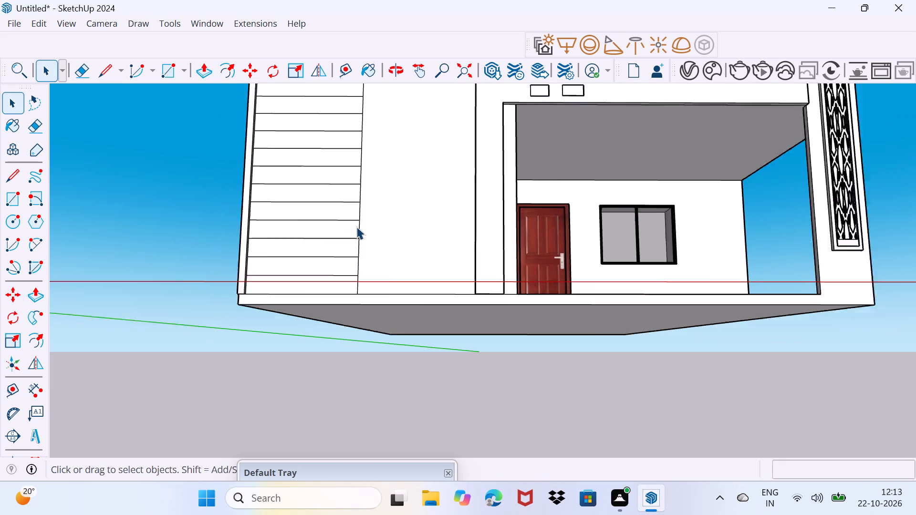
scroll(356, 227, "down", 5)
middle_click_drag(325, 193, 305, 282, "shift")
scroll(308, 300, "up", 2)
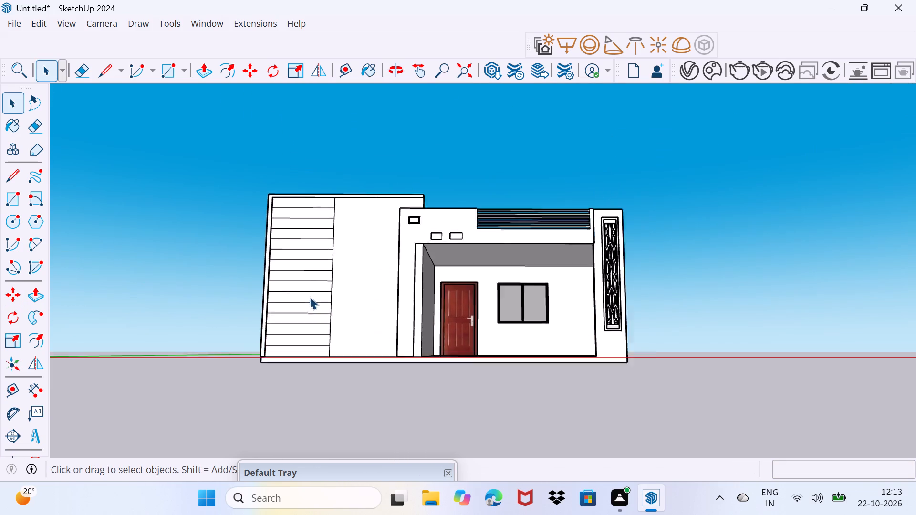
scroll(310, 297, "up", 2)
middle_click_drag(313, 295, 313, 338)
scroll(287, 169, "up", 4)
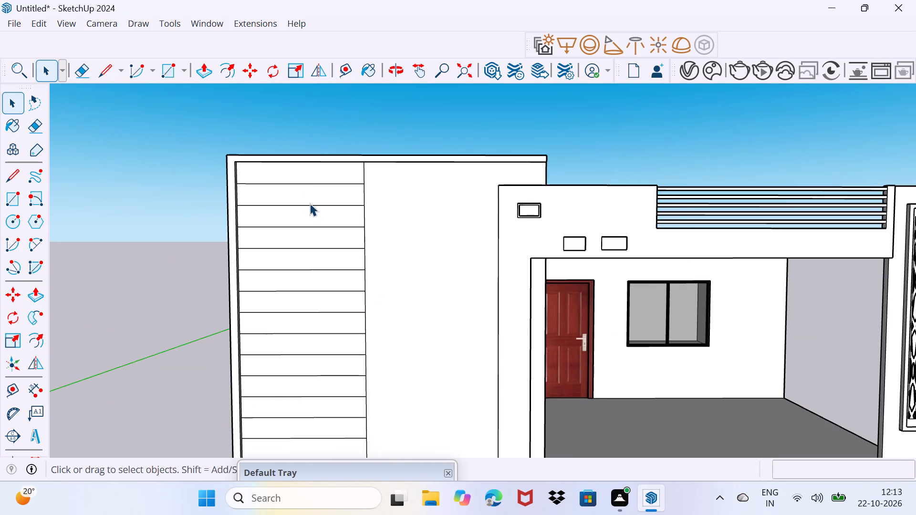
scroll(310, 210, "up", 2)
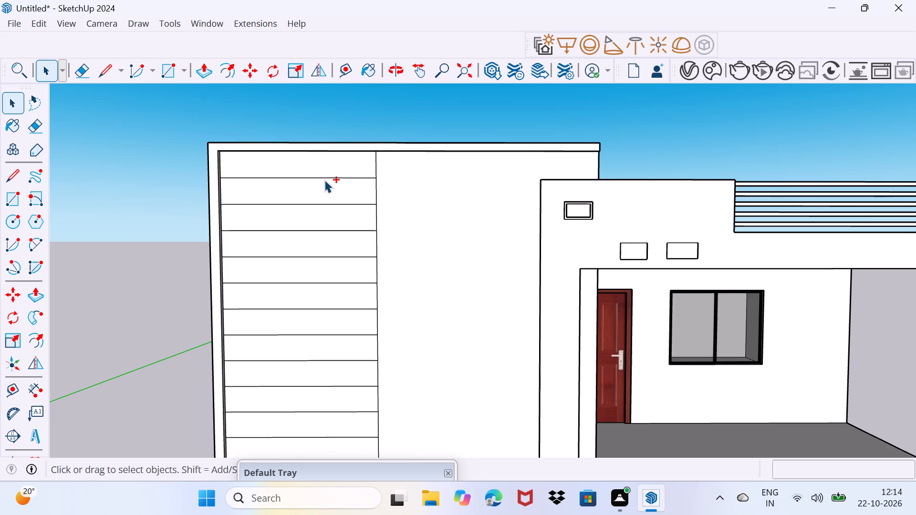
left_click(324, 178, "ctrl")
left_click(328, 205, "ctrl")
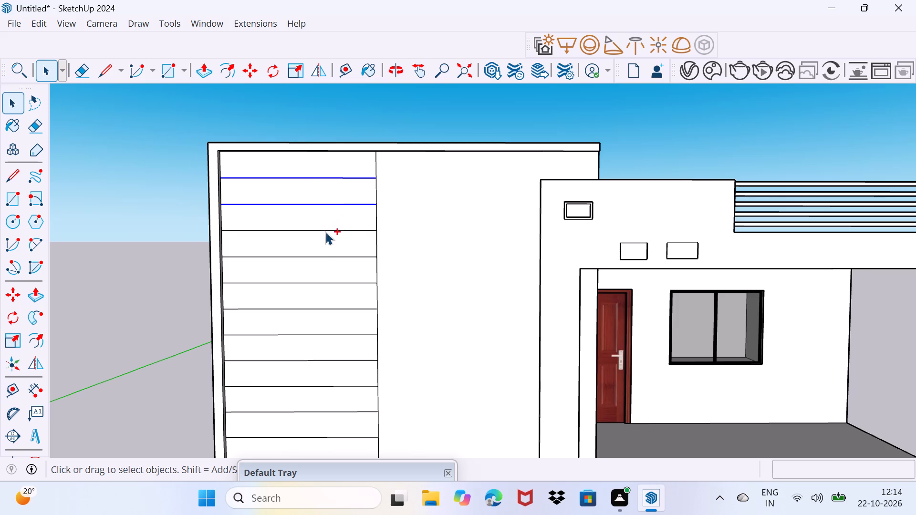
left_click(325, 232, "ctrl")
middle_click_drag(320, 263, 327, 149, "ctrl+shift")
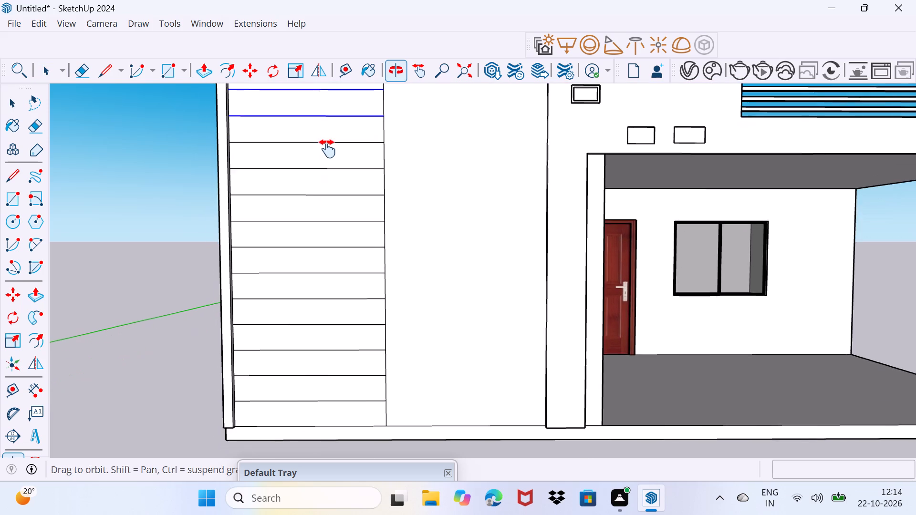
middle_click_drag(327, 149, 325, 150, "ctrl+shift")
left_click(331, 144, "ctrl")
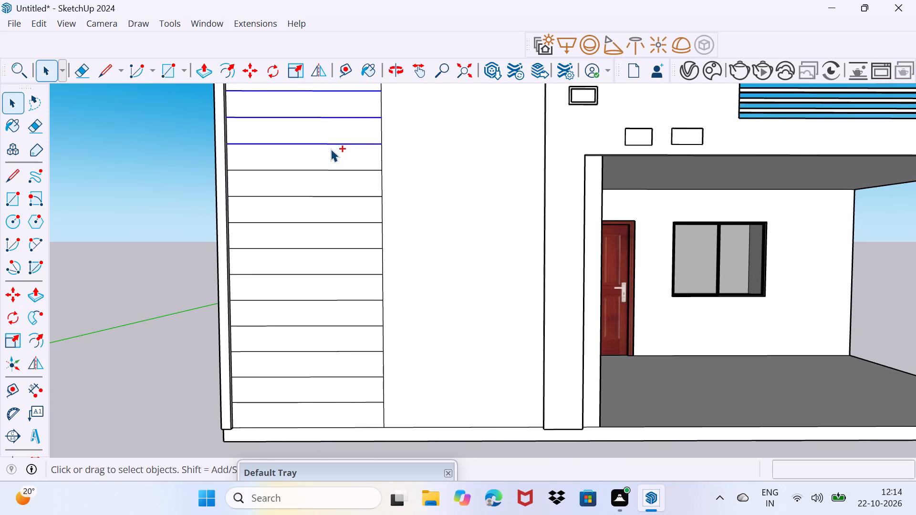
left_click(328, 171, "ctrl")
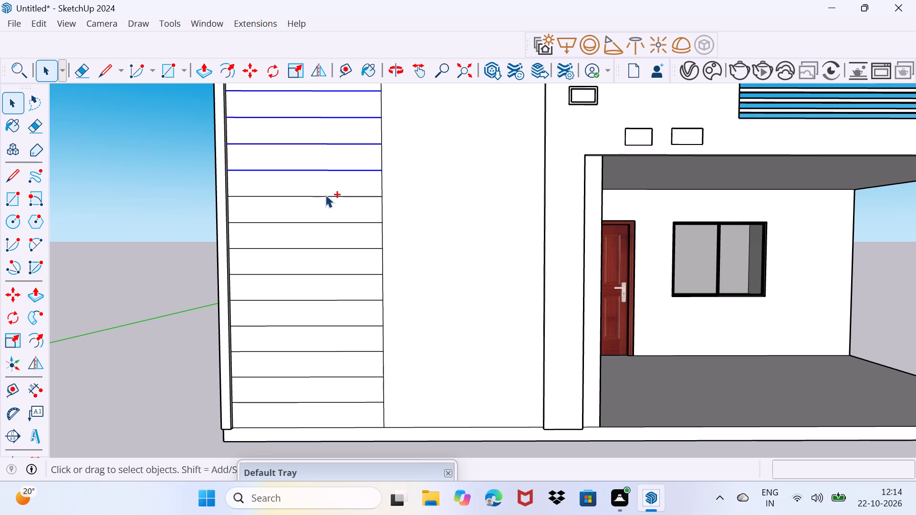
left_click(325, 195, "ctrl")
left_click(317, 223, "ctrl")
left_click(323, 247, "ctrl")
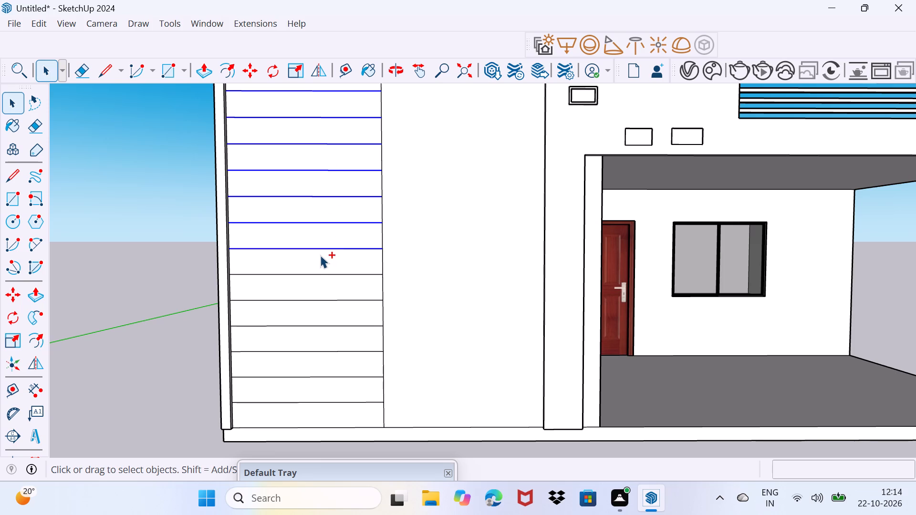
left_click(315, 275, "ctrl")
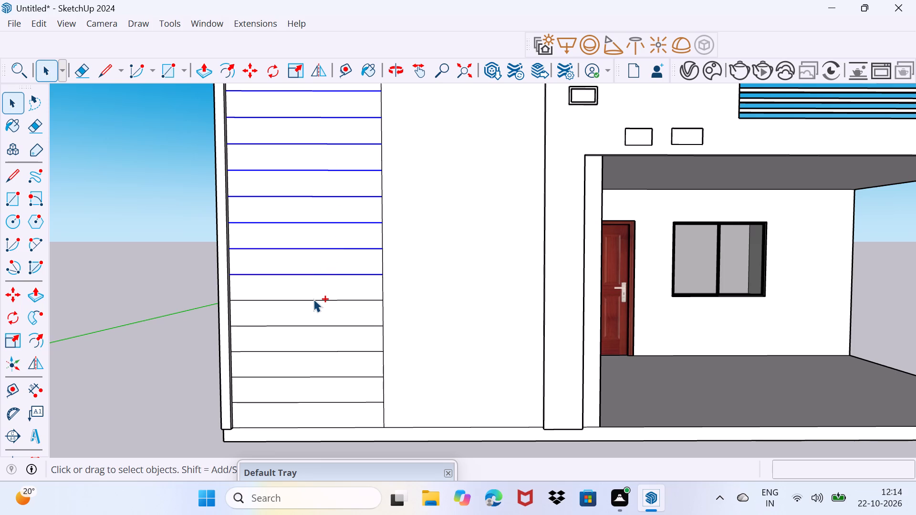
left_click(313, 299, "ctrl")
left_click(319, 326, "ctrl")
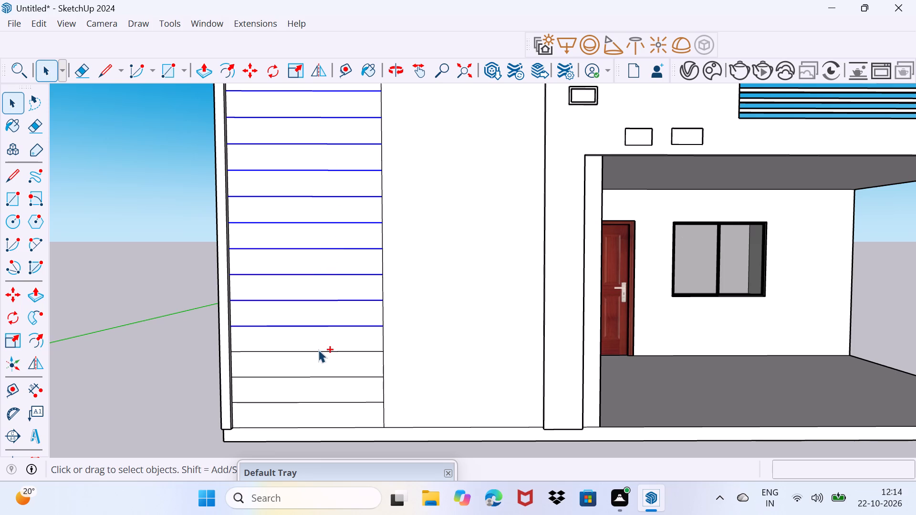
left_click(318, 351, "ctrl")
left_click(316, 378, "ctrl")
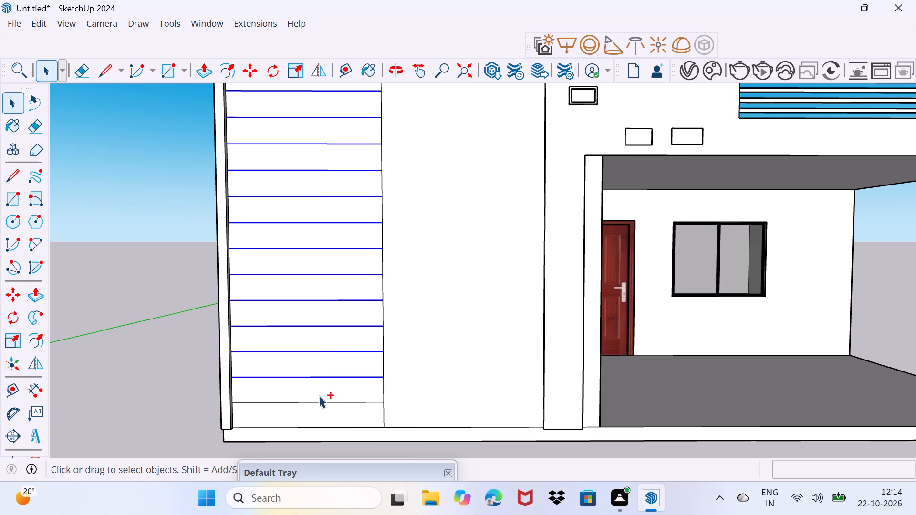
left_click(316, 403, "ctrl")
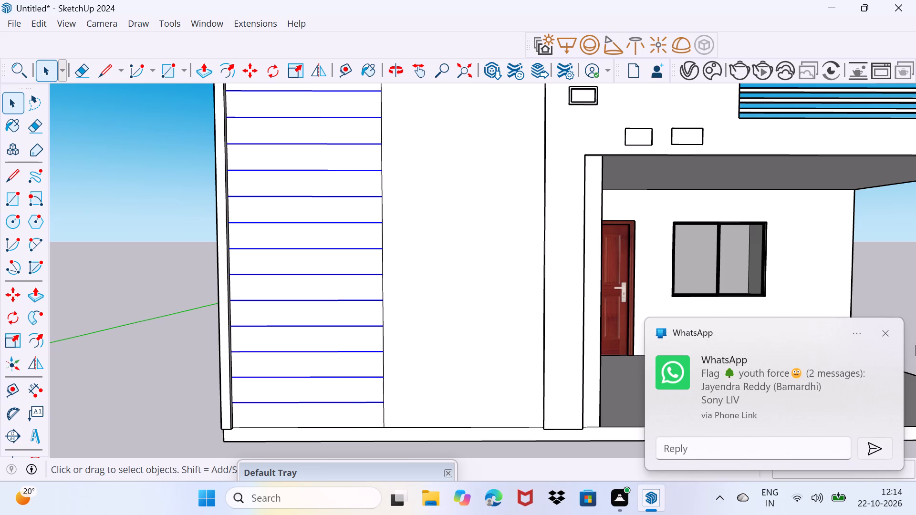
left_click(883, 337)
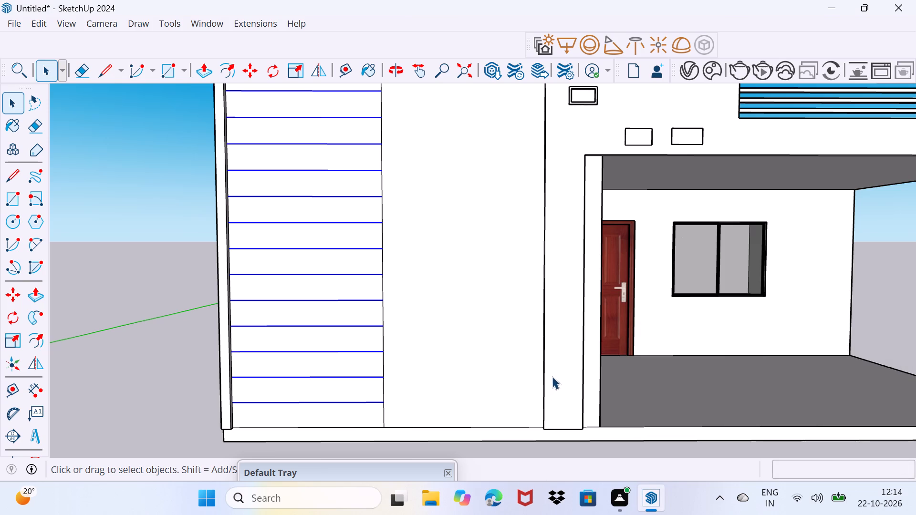
scroll(252, 88, "down", 4)
middle_click_drag(319, 192, 307, 223)
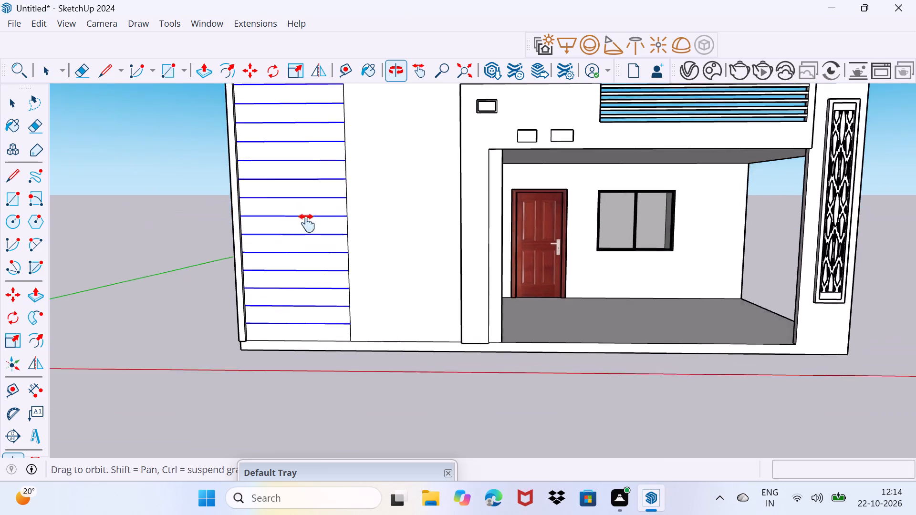
middle_click_drag(307, 223, 262, 339)
scroll(304, 233, "up", 3)
key("m")
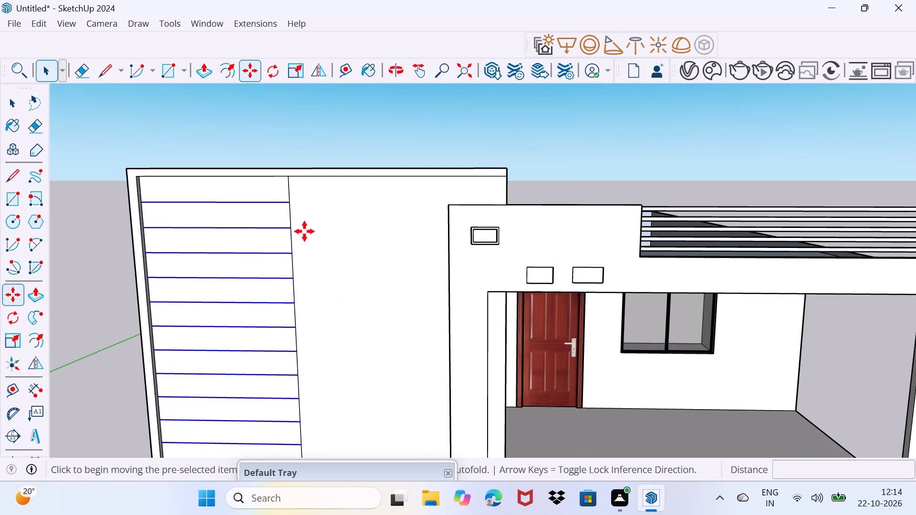
left_click(285, 199)
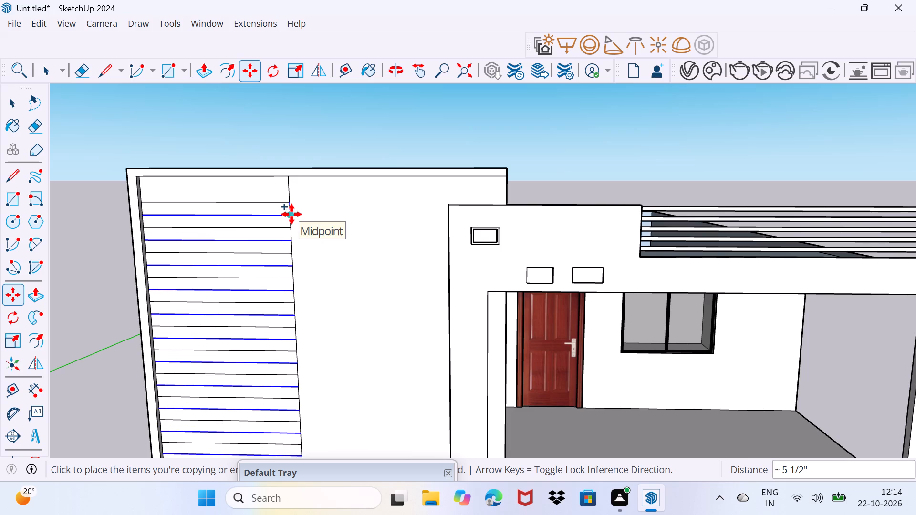
key("0")
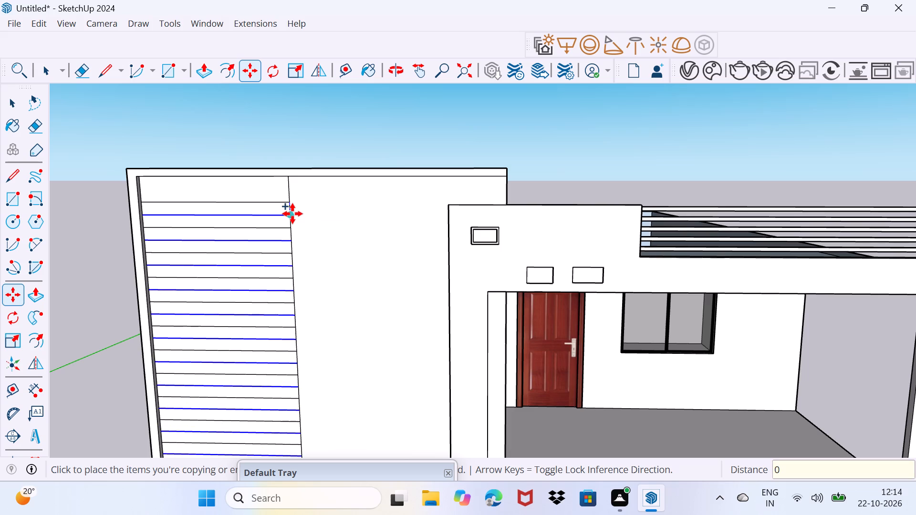
key("period")
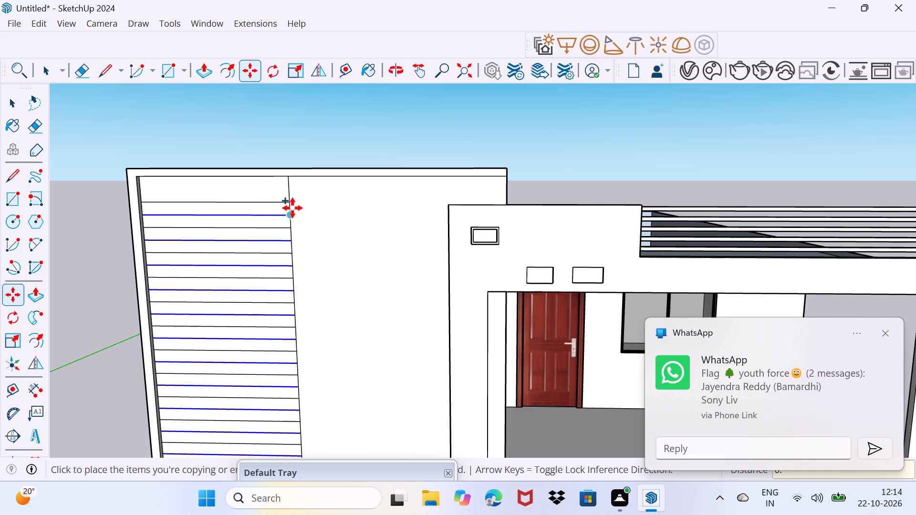
key("6")
key("shift+quotedbl")
key("Return")
key("space")
left_click_drag(310, 270, 372, 197)
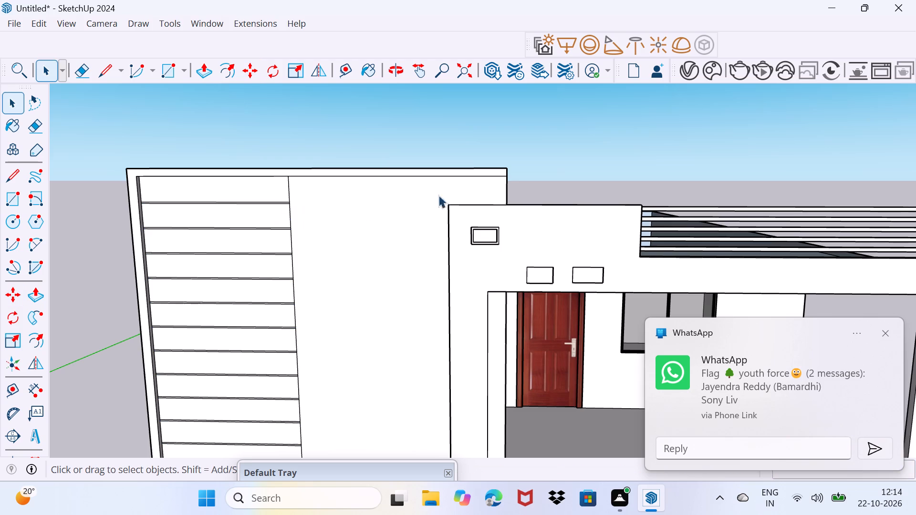
left_click(893, 335)
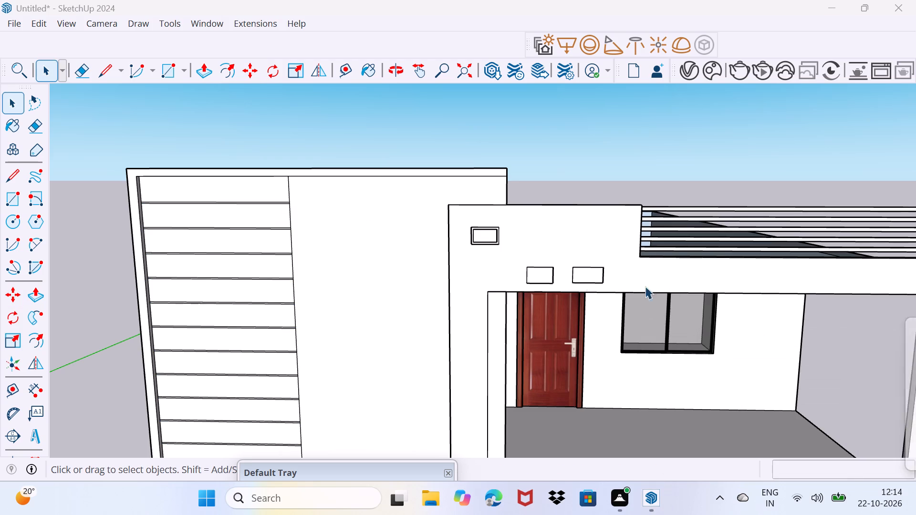
Push/Pull the third wide panel from the bottom of the grooved strip outward by 0.5".
scroll(223, 271, "down", 3)
middle_click_drag(228, 277, 230, 266)
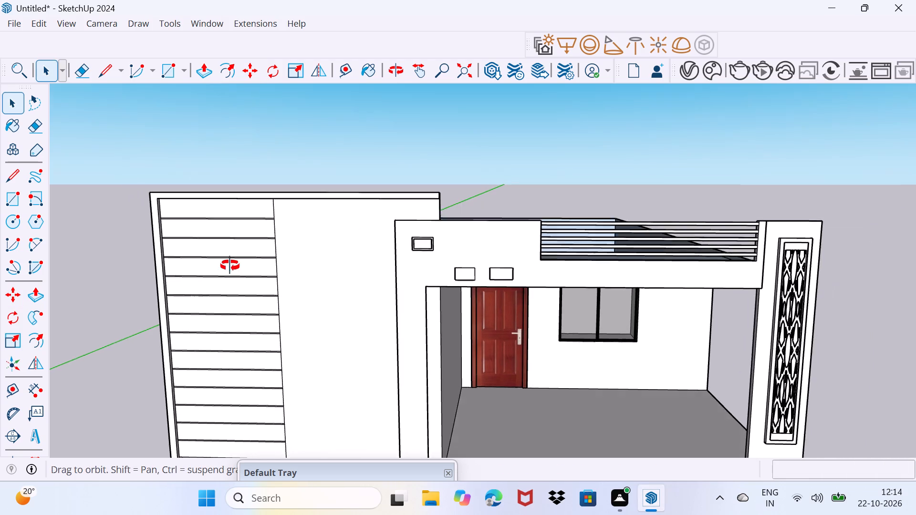
middle_click_drag(230, 266, 310, 169)
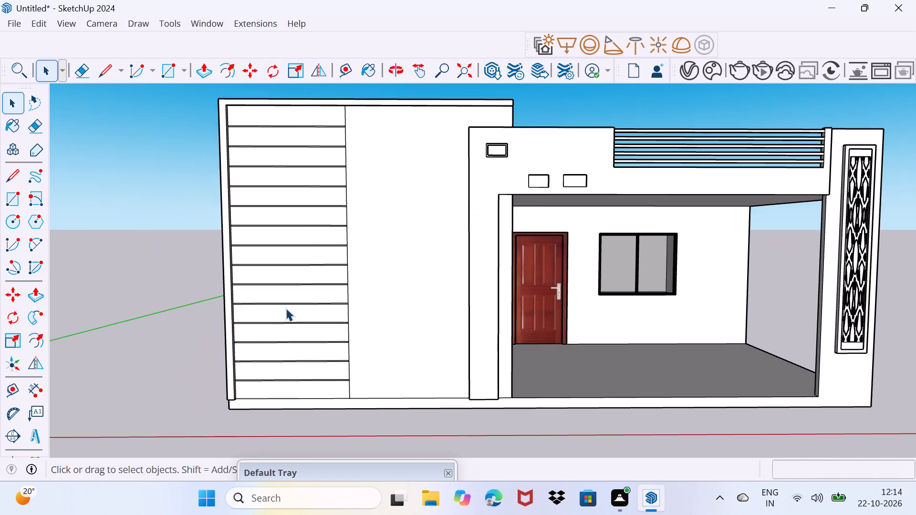
scroll(281, 338, "up", 4)
middle_click_drag(304, 349, 268, 357)
left_click(307, 355)
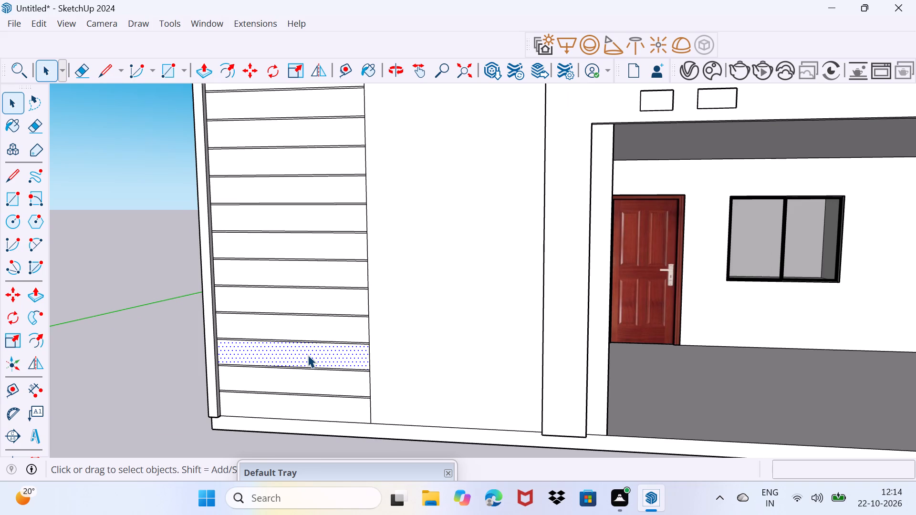
key("p")
left_click(308, 355)
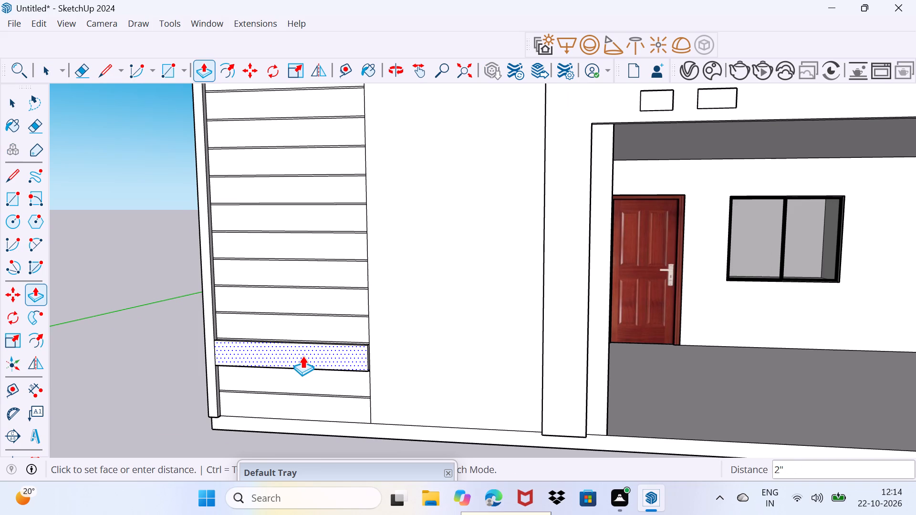
type("0.")
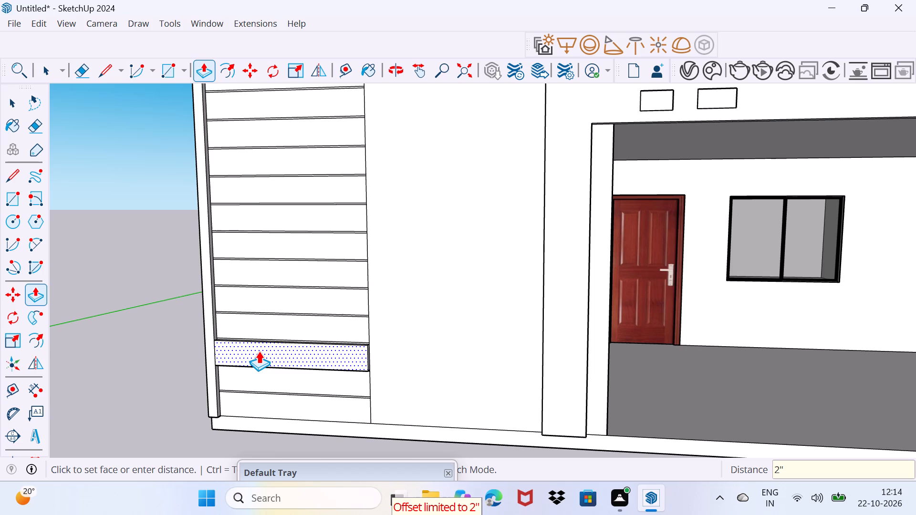
key("BackSpace")
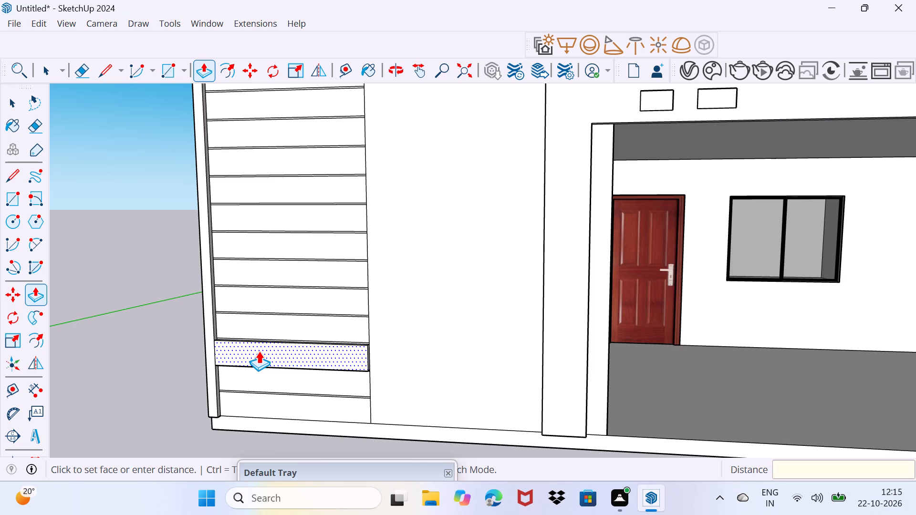
type("0.")
key("5")
key("shift+quotedbl")
key("Return")
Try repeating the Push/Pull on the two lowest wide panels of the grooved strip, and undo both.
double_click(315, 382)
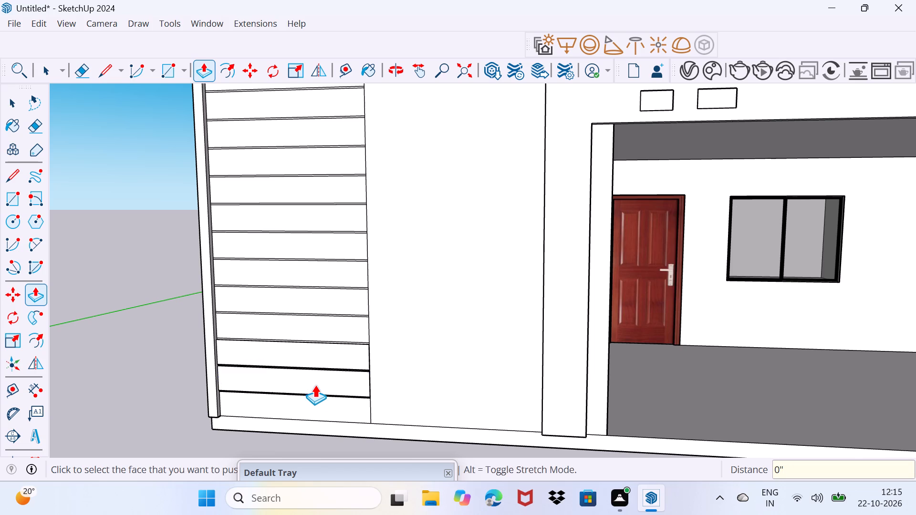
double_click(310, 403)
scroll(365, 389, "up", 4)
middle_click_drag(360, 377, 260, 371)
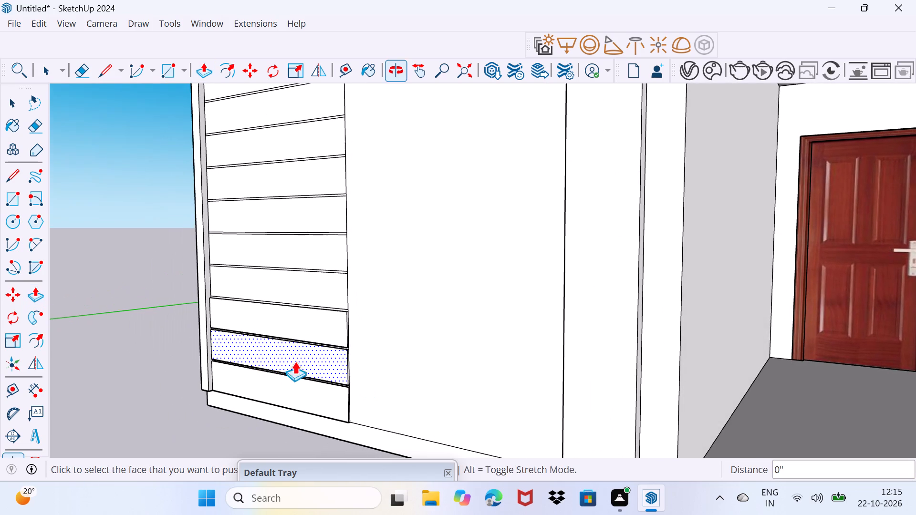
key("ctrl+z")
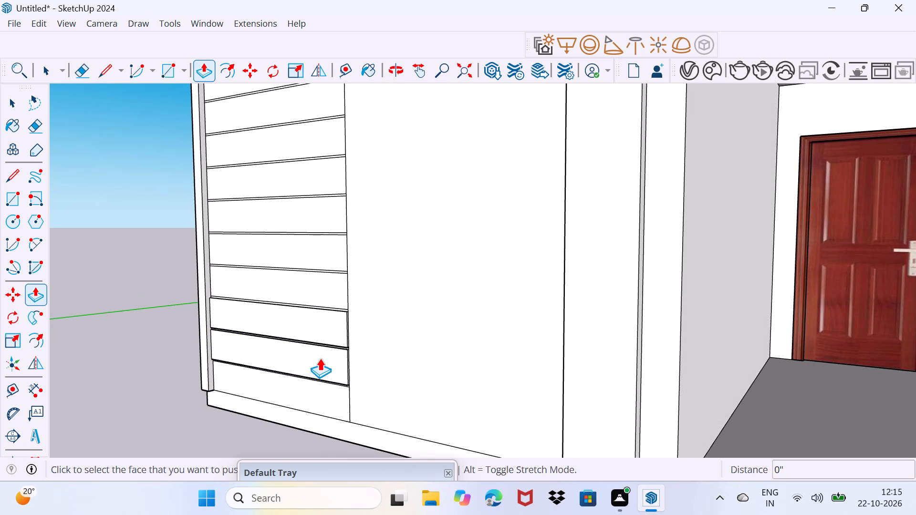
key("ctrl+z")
Push/Pull the two lowest wide panels of the grooved strip outward by 0.5".
left_click(322, 358)
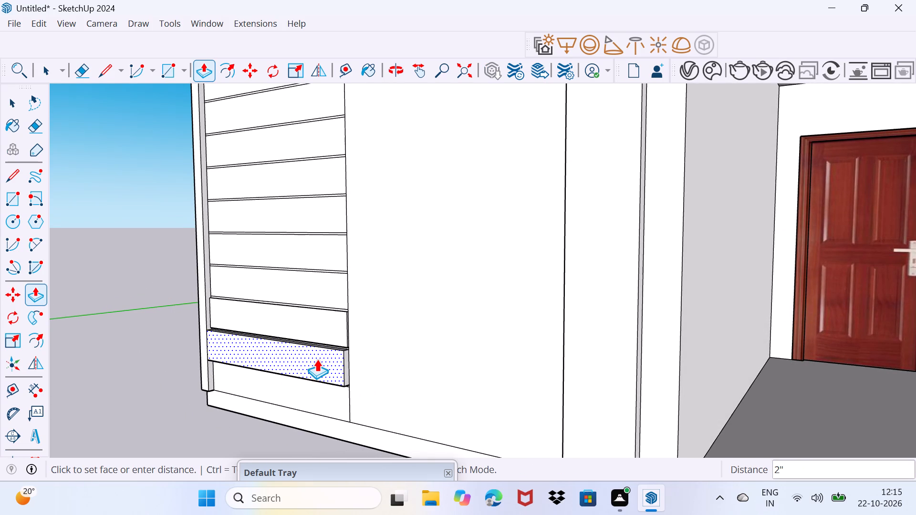
type("0/")
key("BackSpace")
key("period")
key("5")
key("shift+quotedbl")
key("Return")
double_click(319, 391)
Repeat the 0.5" outward Push/Pull on the fourth through ninth wide panels from the bottom of the grooved strip.
scroll(368, 393, "up", 4)
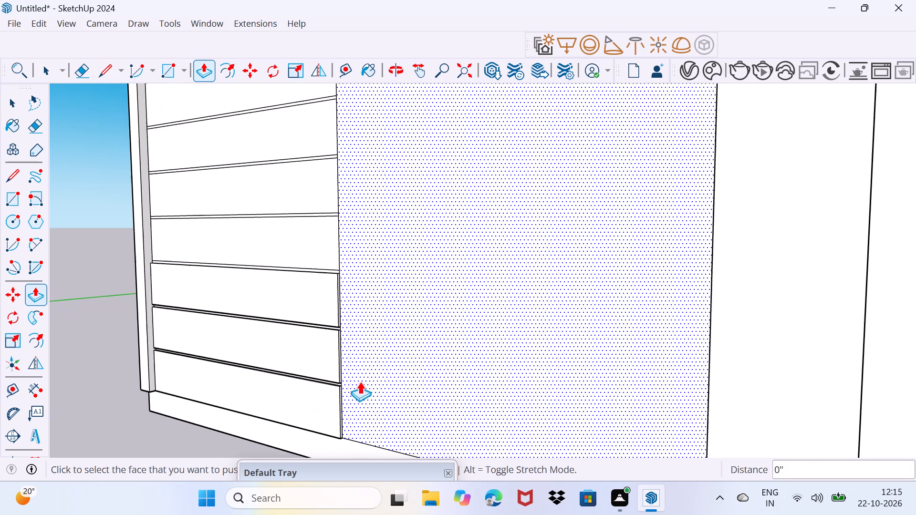
middle_click_drag(339, 372, 300, 360)
middle_click(300, 360)
double_click(296, 231)
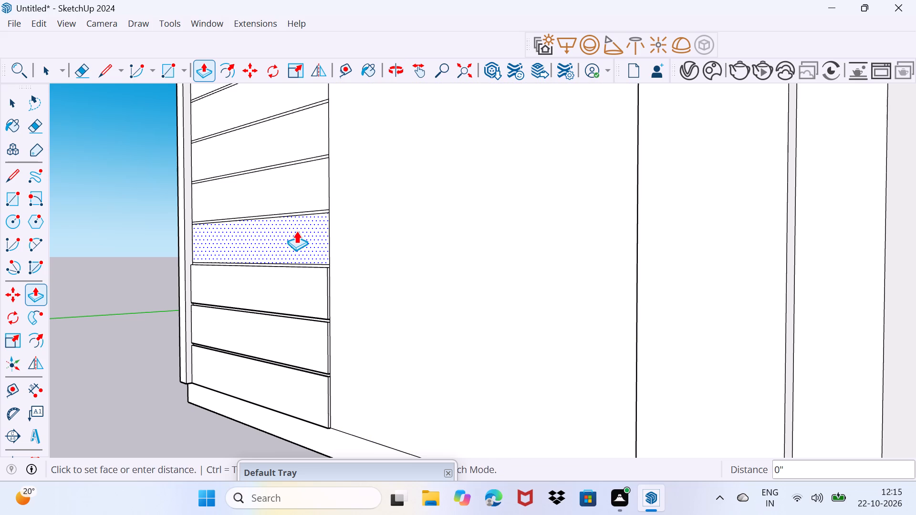
scroll(322, 208, "down", 1)
middle_click_drag(310, 184, 355, 311, "shift")
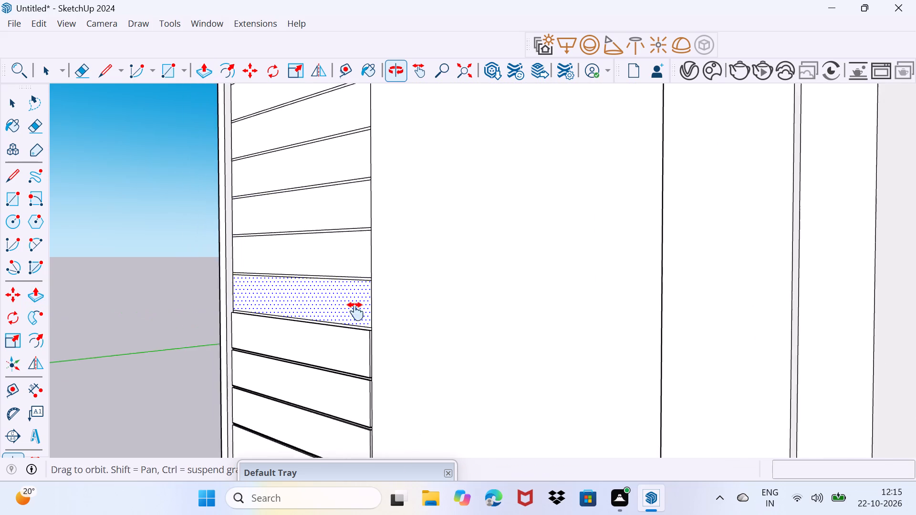
middle_click_drag(355, 311, 390, 382, "shift")
scroll(392, 371, "down", 2)
double_click(374, 366)
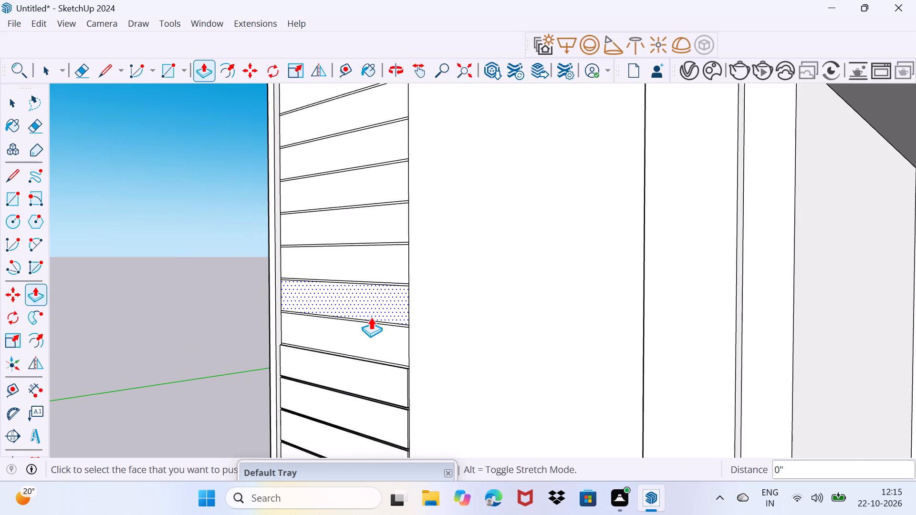
double_click(368, 329)
left_click(364, 290)
left_click(364, 290)
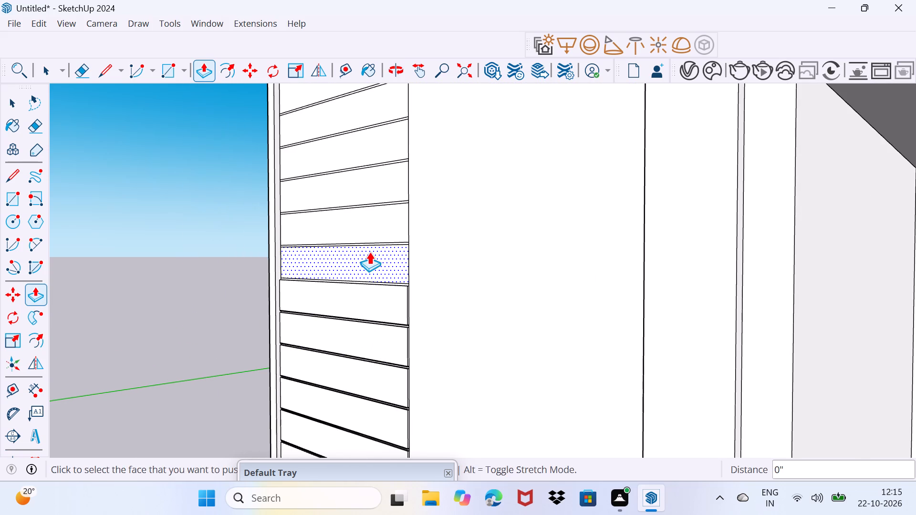
left_click(369, 249)
left_click(369, 249)
double_click(381, 217)
Repeat the 0.5" outward Push/Pull on the six remaining wide panels up to the top of the grooved strip.
scroll(385, 202, "down", 1)
middle_click_drag(388, 192, 392, 348, "shift")
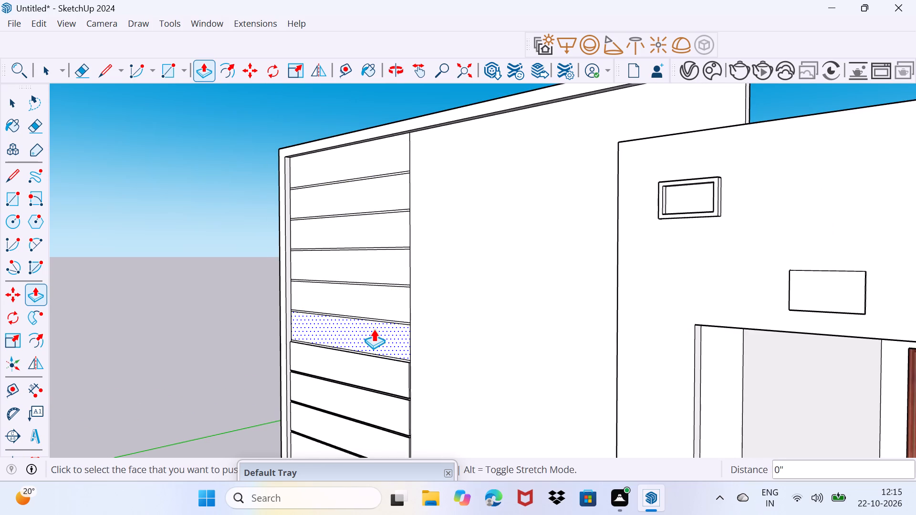
double_click(374, 329)
double_click(380, 288)
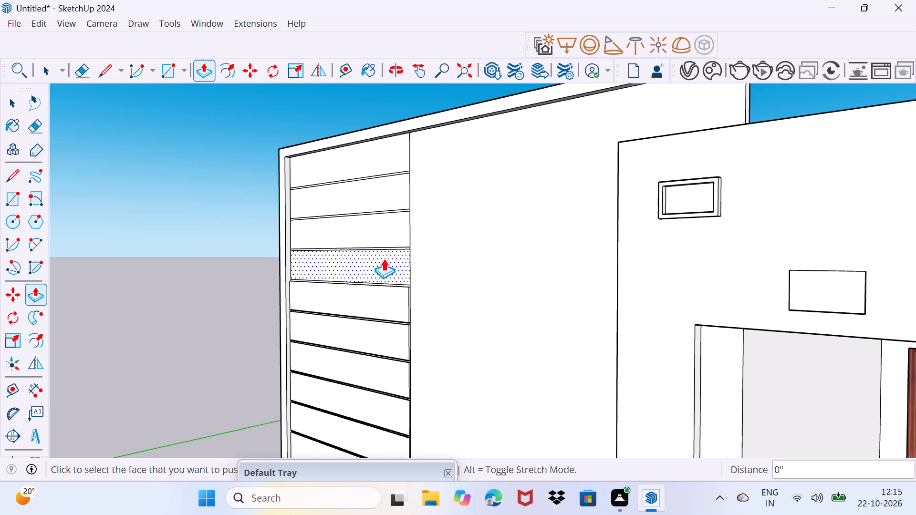
left_click(384, 258)
left_click(384, 258)
double_click(380, 215)
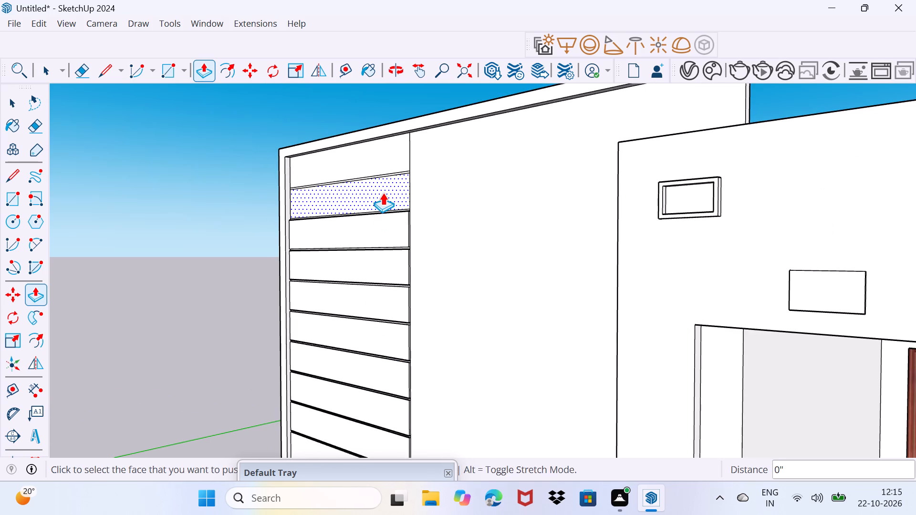
double_click(383, 193)
double_click(376, 162)
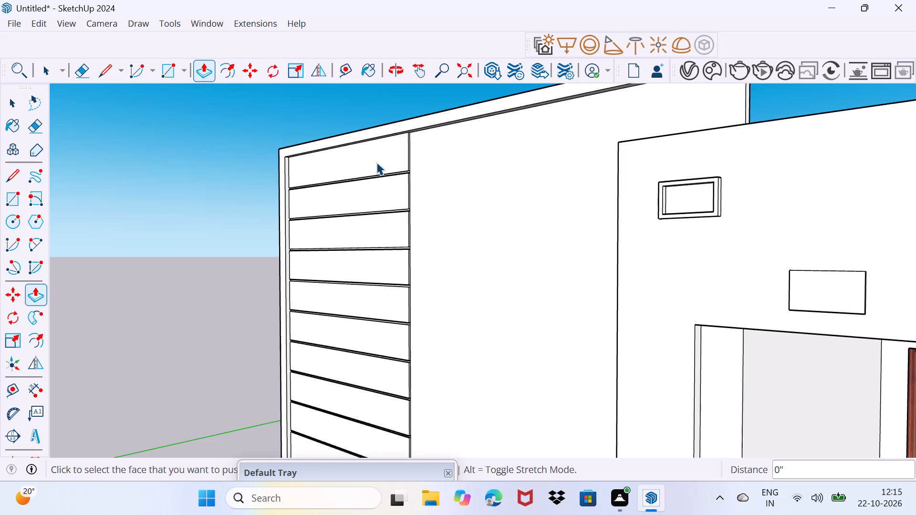
key("space")
Pick a medium-light grey from the Colors-Named materials and paint one groove between the raised panels with it.
scroll(383, 226, "down", 4)
middle_click_drag(361, 263, 548, 273)
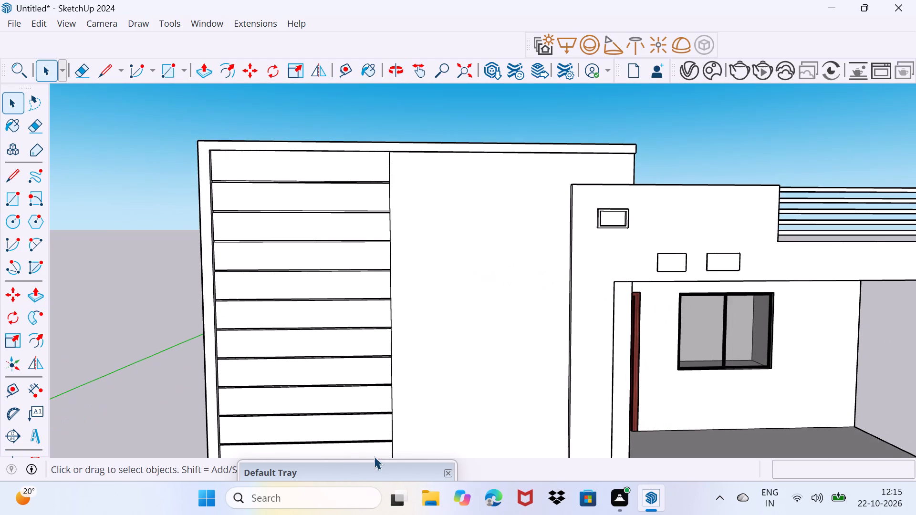
left_click_drag(377, 464, 751, 162)
scroll(708, 266, "down", 7)
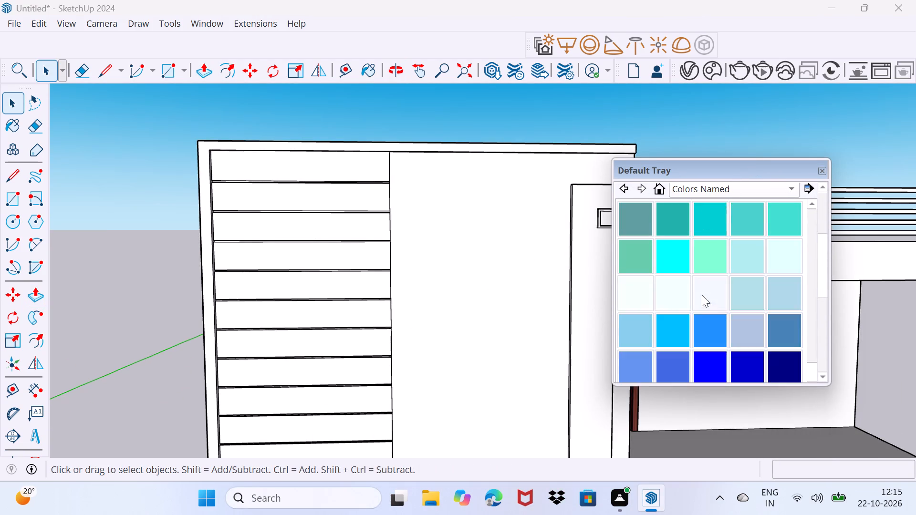
scroll(702, 295, "down", 1)
scroll(700, 297, "up", 2)
scroll(700, 297, "down", 10)
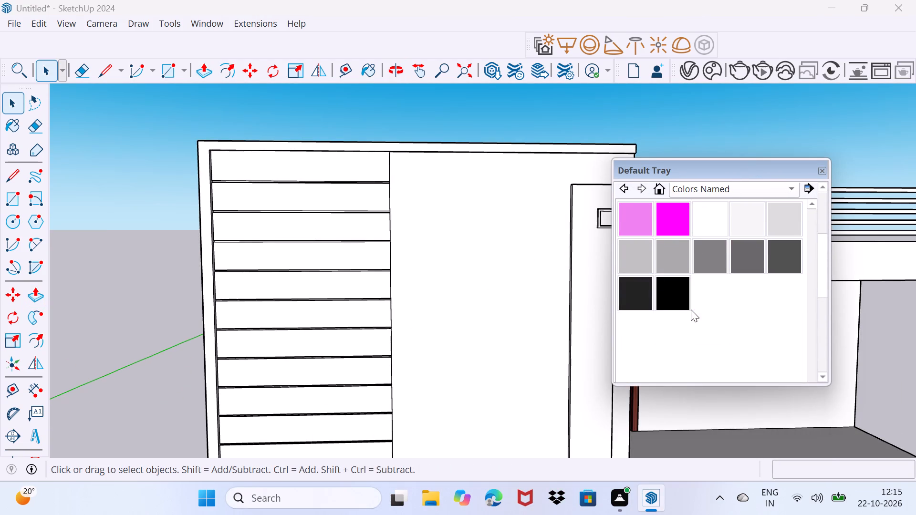
scroll(669, 265, "up", 1)
left_click(669, 285)
left_click_drag(742, 169, 577, 383)
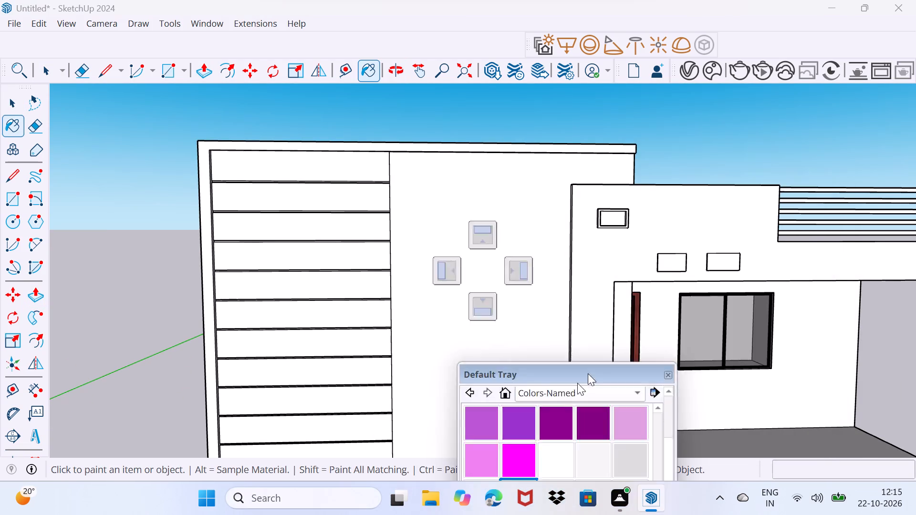
left_click_drag(577, 383, 457, 470)
scroll(380, 297, "up", 15)
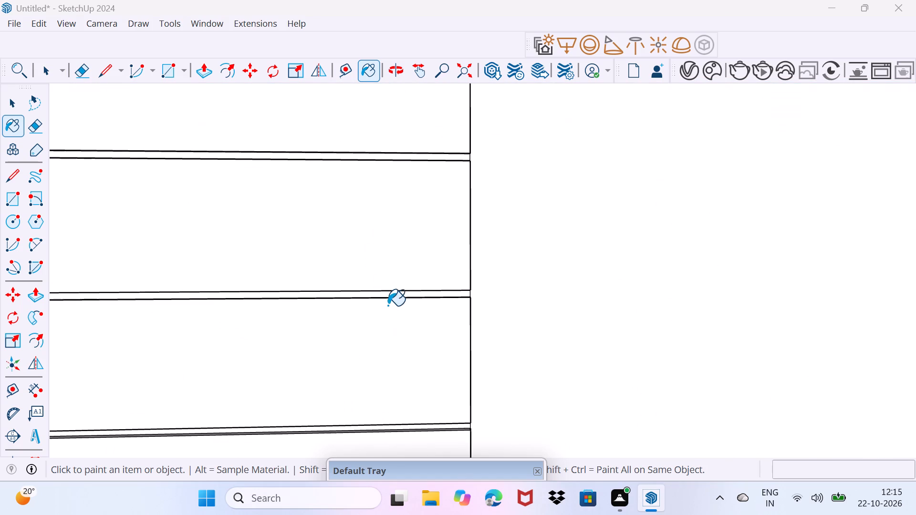
left_click(398, 295)
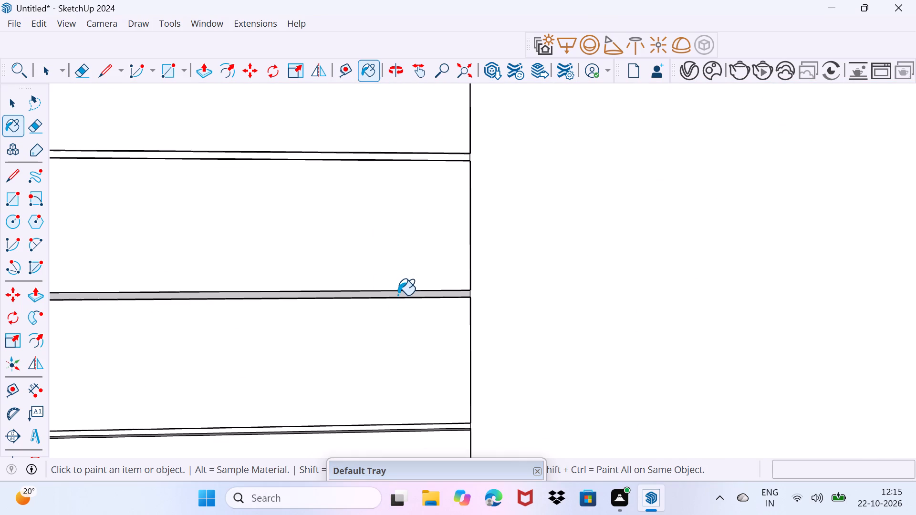
Paint the narrow inner side face at the strip's outer edge and another groove between the panels with the same grey.
middle_click_drag(303, 272, 397, 280)
scroll(397, 280, "down", 16)
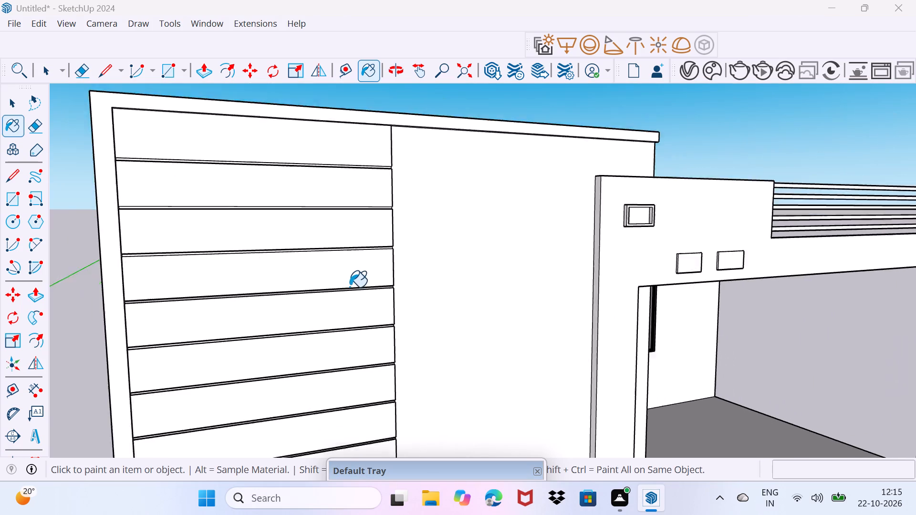
scroll(350, 287, "down", 2)
middle_click_drag(263, 342, 410, 211, "shift")
scroll(410, 211, "down", 1)
scroll(434, 196, "up", 5)
middle_click_drag(439, 233, 200, 206)
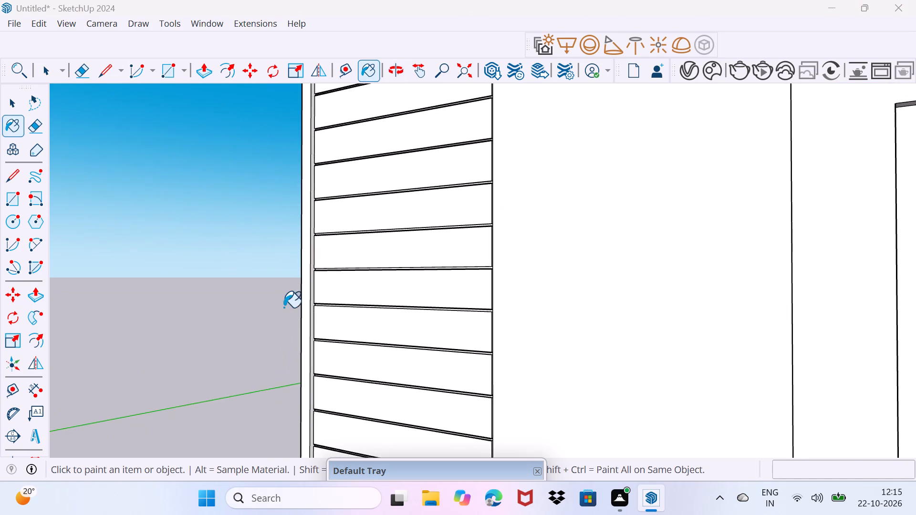
scroll(312, 330, "up", 16)
left_click(311, 262)
scroll(315, 252, "up", 3)
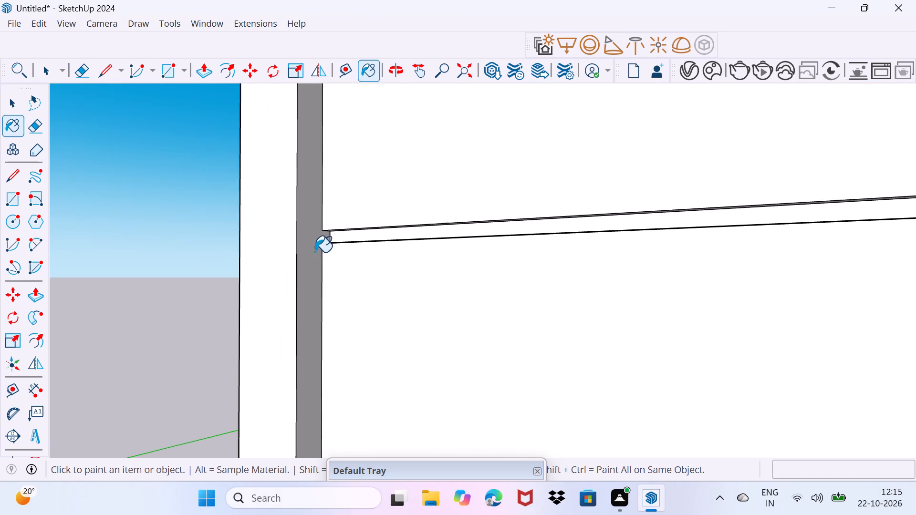
scroll(315, 252, "up", 13)
left_click(366, 233)
scroll(366, 230, "down", 8)
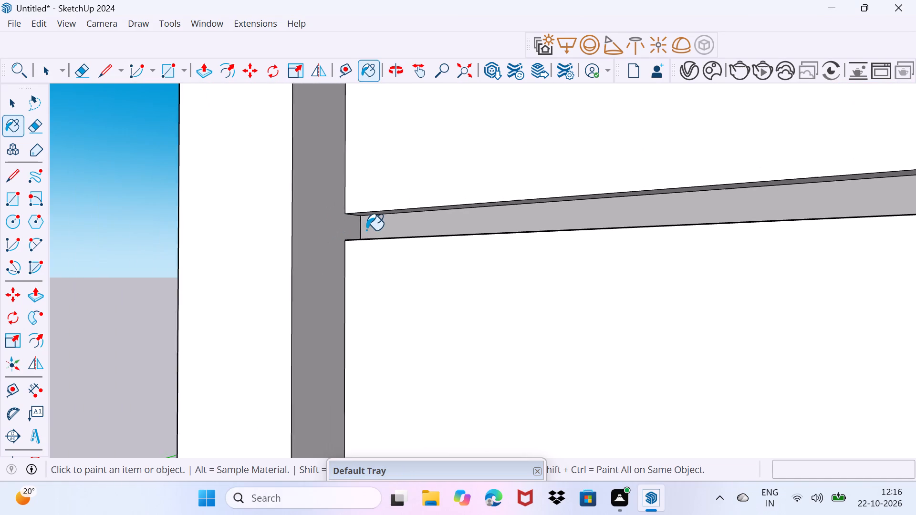
scroll(366, 230, "down", 18)
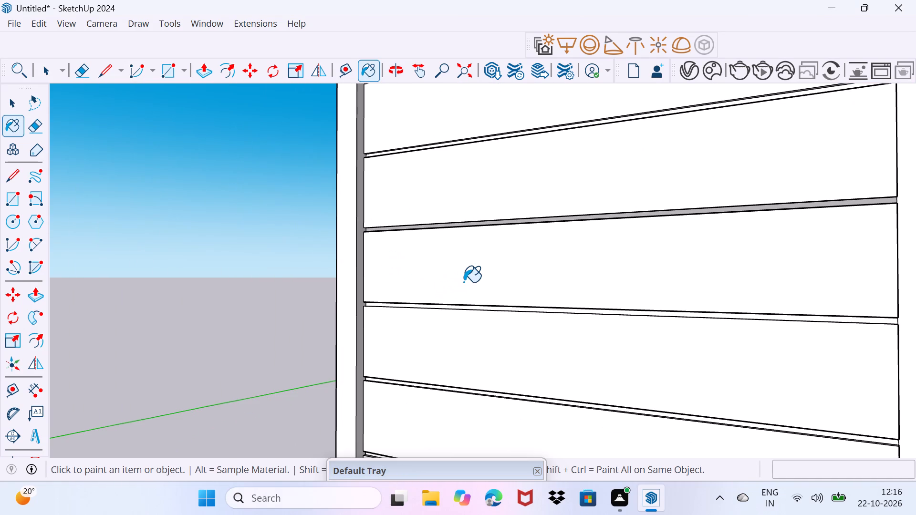
middle_click_drag(463, 284, 306, 514, "shift")
middle_click_drag(470, 291, 286, 501, "shift")
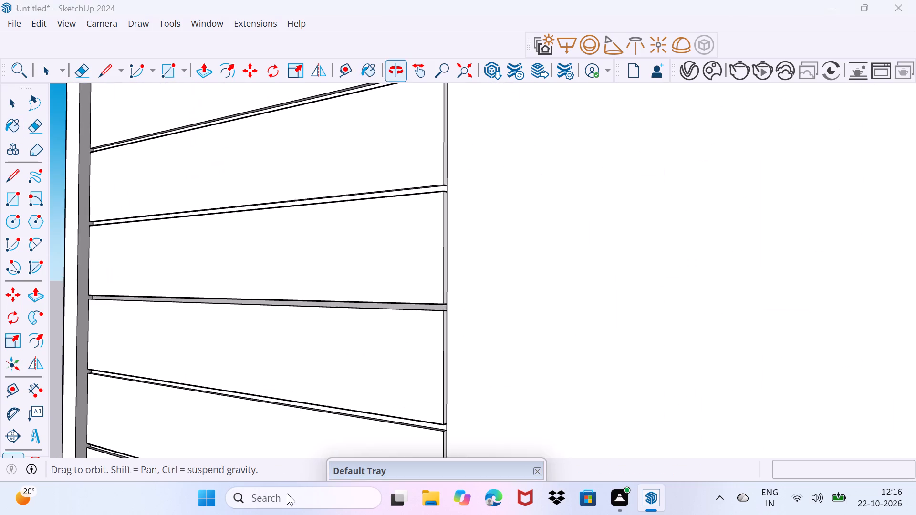
Paint the top three grooves between the raised panels of the front strip with the medium-light grey.
middle_click_drag(414, 259, 314, 461, "shift")
middle_click_drag(363, 264, 337, 351)
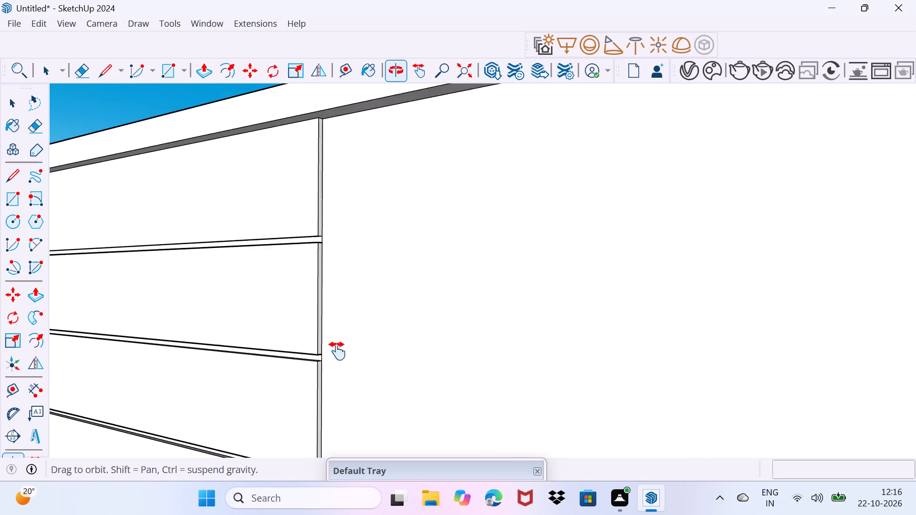
middle_click_drag(337, 351, 336, 358)
scroll(310, 259, "up", 4)
left_click(307, 260)
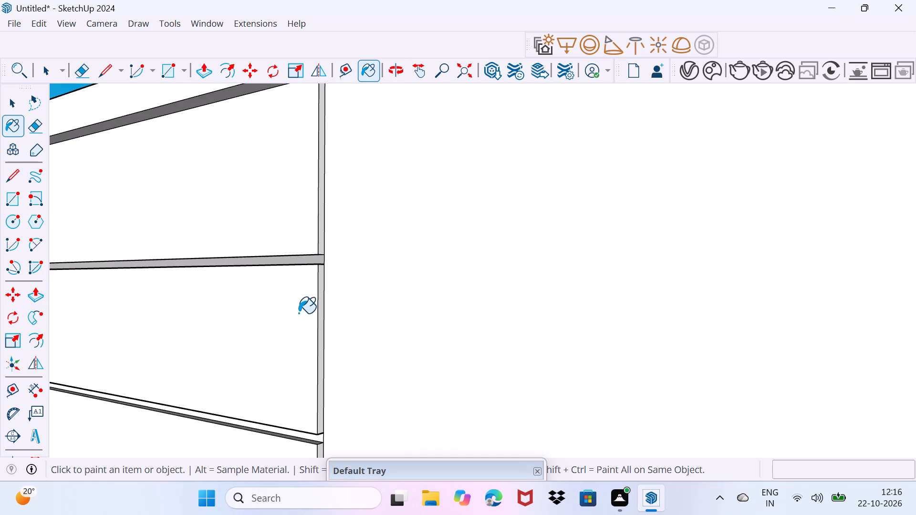
middle_click_drag(298, 317, 341, 109)
scroll(346, 240, "up", 3)
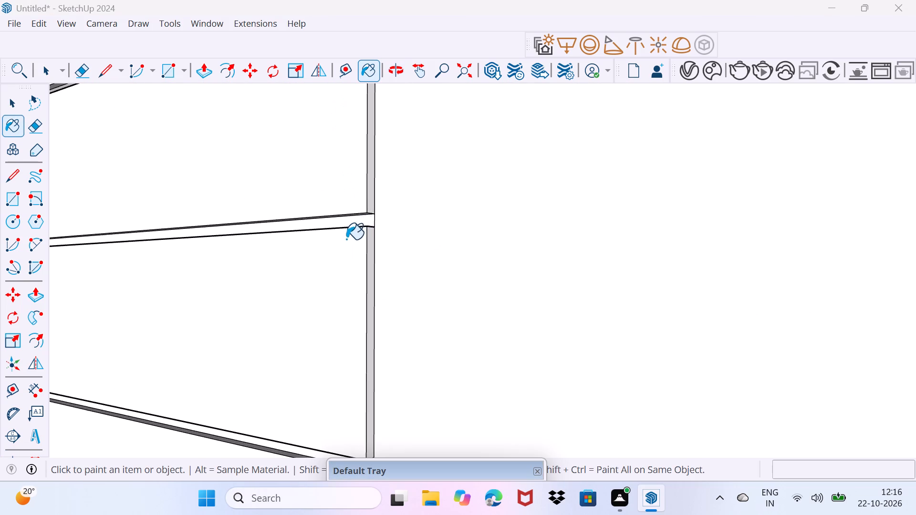
left_click(358, 223)
middle_click_drag(357, 290, 339, 142)
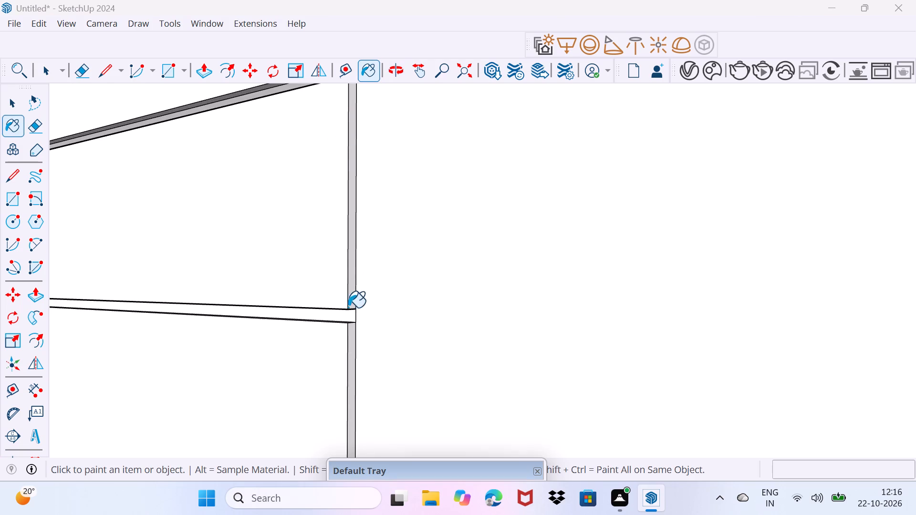
scroll(347, 315, "up", 2)
left_click(349, 315)
key("ctrl+z")
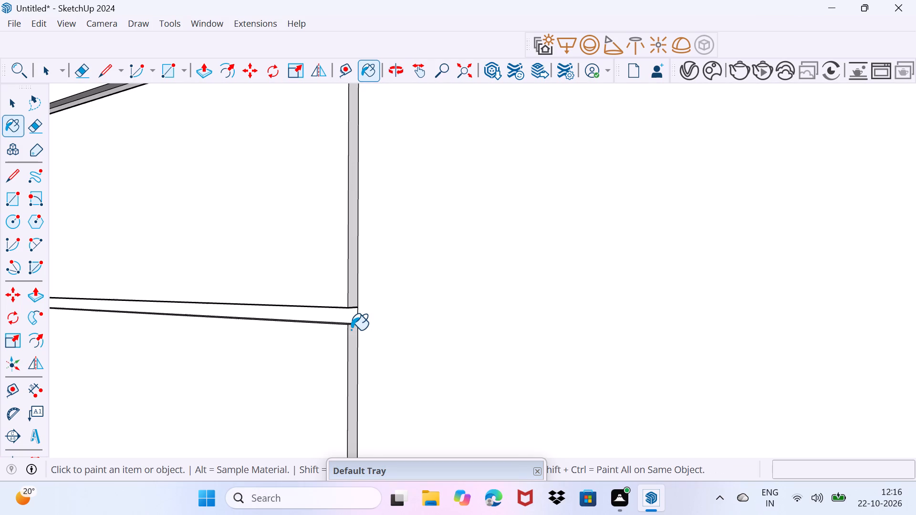
left_click(348, 318)
Paint the next three unpainted grooves further down the strip with the same grey.
scroll(349, 317, "down", 3)
middle_click_drag(353, 326, 332, 56, "shift")
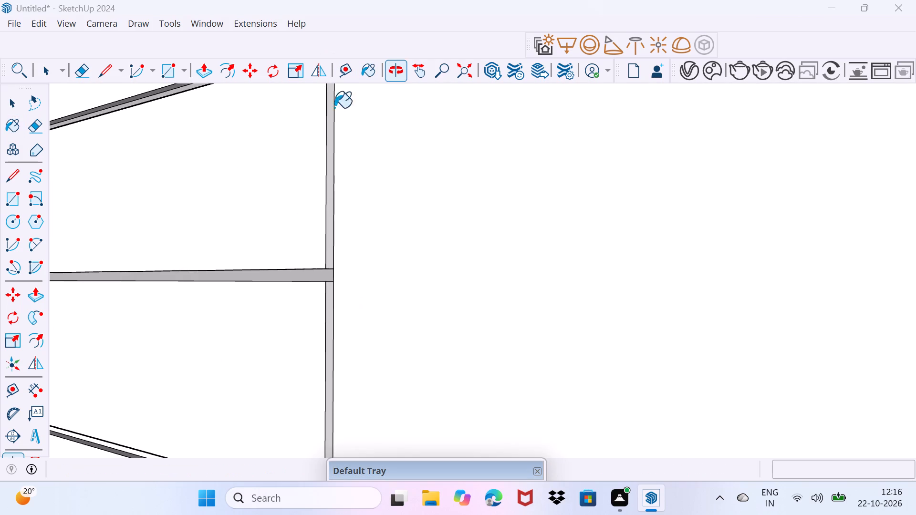
middle_click_drag(337, 291, 333, 106, "shift")
scroll(319, 332, "up", 3)
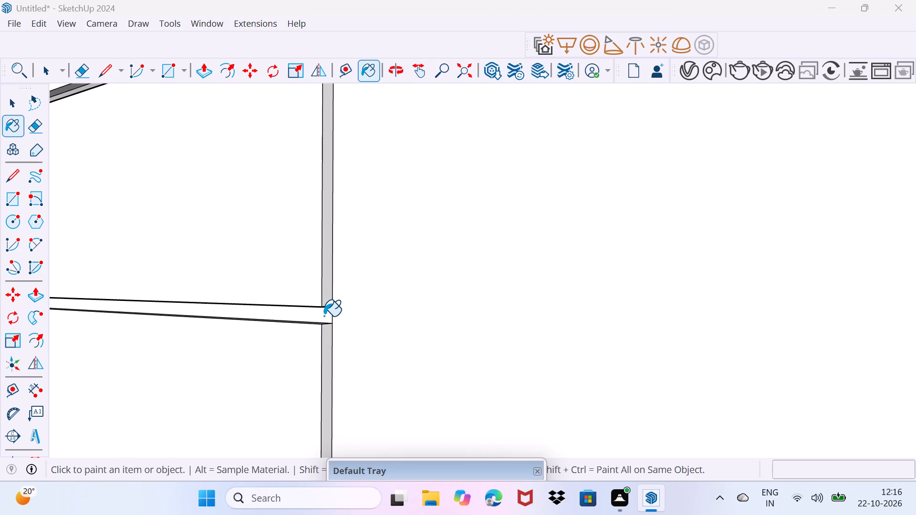
left_click(324, 316)
scroll(323, 321, "down", 2)
middle_click_drag(329, 344, 328, 91, "shift")
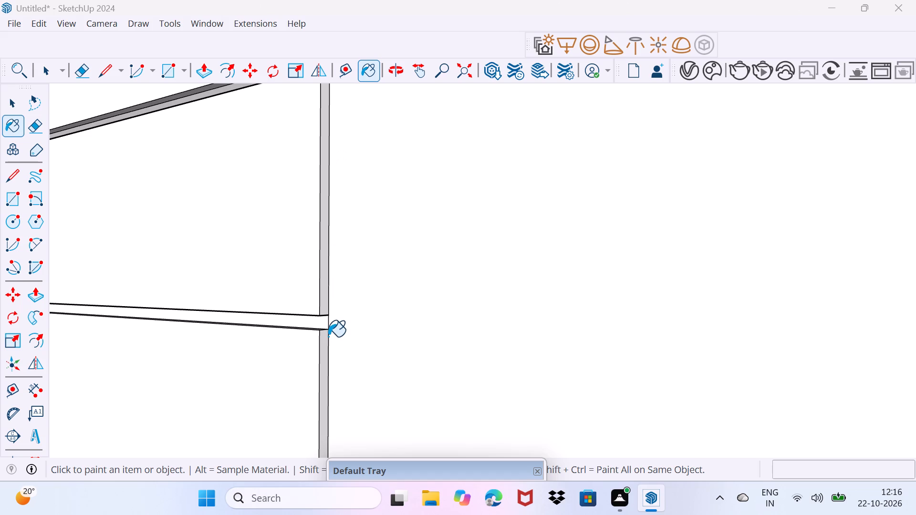
left_click(324, 328)
middle_click_drag(335, 342, 311, 61)
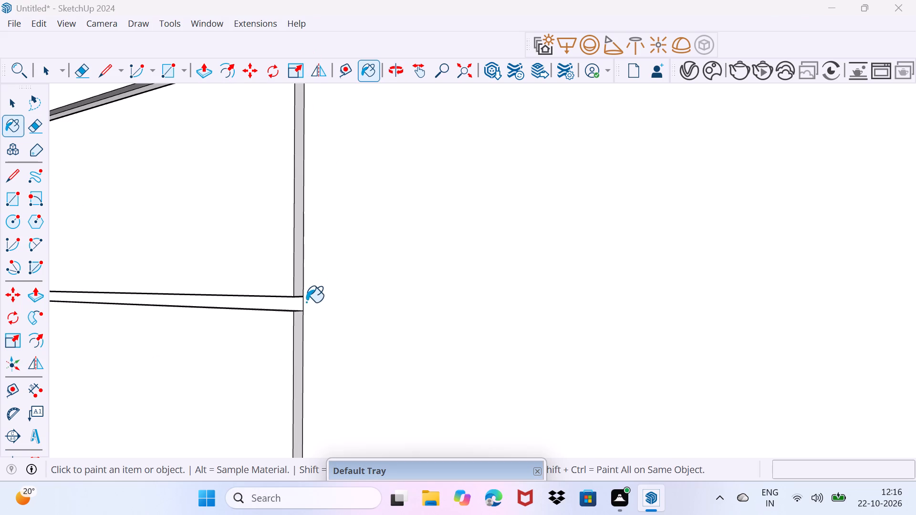
left_click(297, 308)
Continue down the strip's lower half, painting the next three unpainted grooves with the same grey.
middle_click_drag(323, 332, 312, 149, "shift")
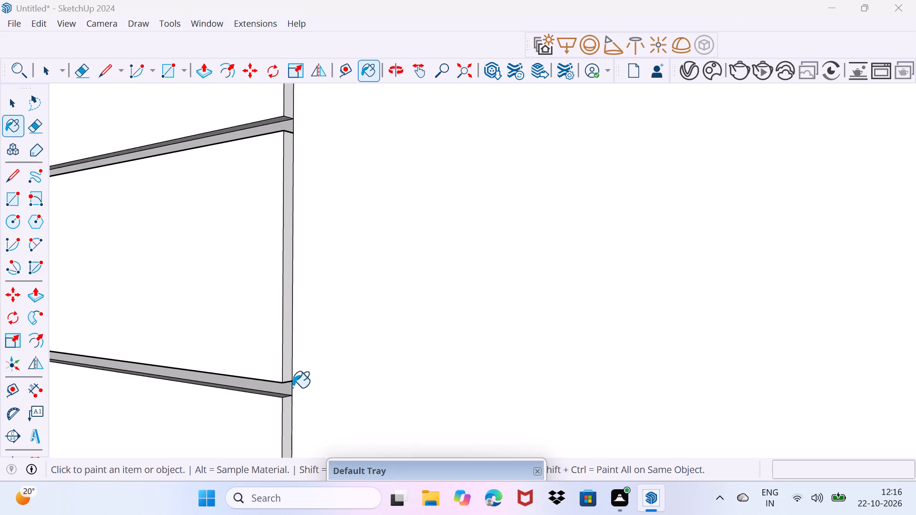
scroll(292, 384, "down", 3)
middle_click_drag(292, 387, 308, 123, "shift")
scroll(306, 404, "up", 4)
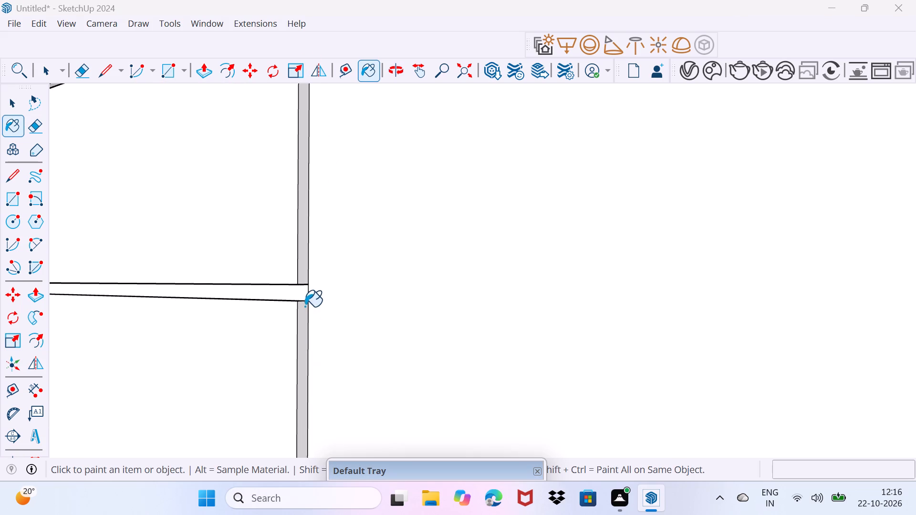
left_click(300, 292)
middle_click_drag(346, 312, 342, 164)
scroll(329, 302, "down", 3)
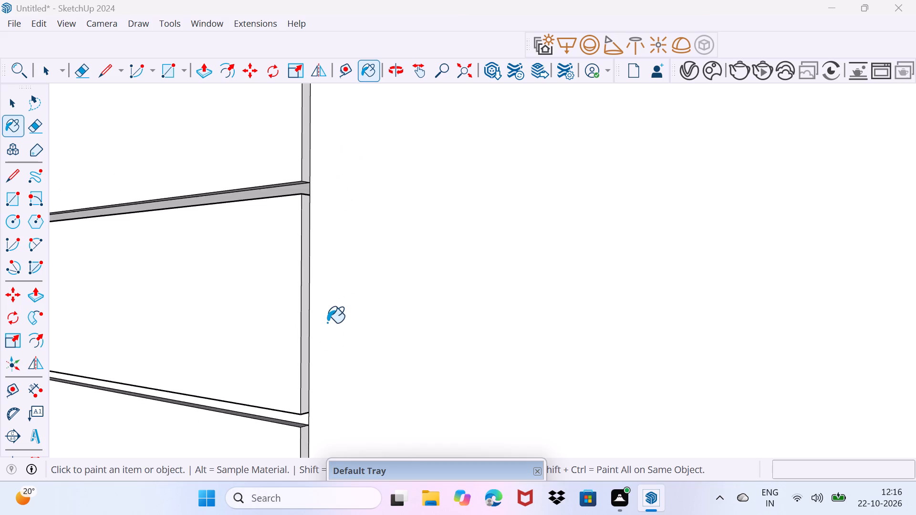
middle_click_drag(327, 374, 307, 144, "shift")
scroll(278, 242, "up", 3)
left_click(282, 183)
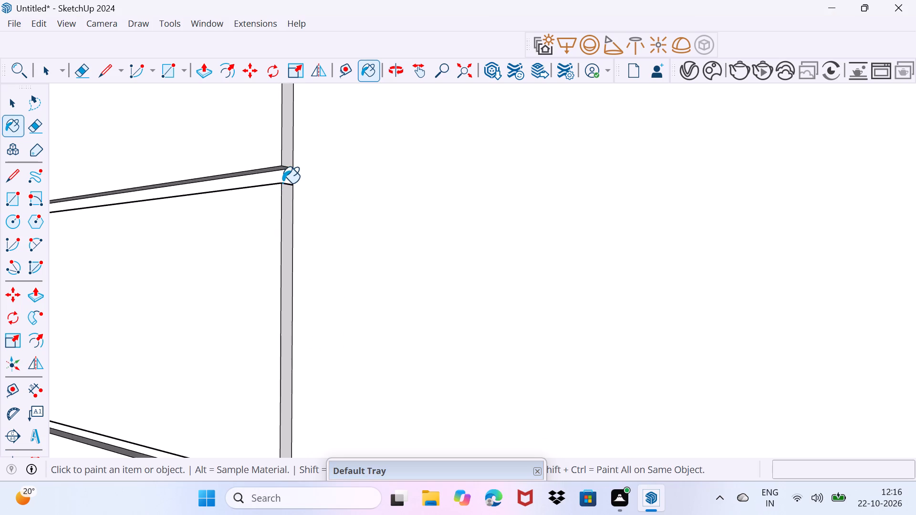
scroll(303, 206, "down", 1)
scroll(277, 175, "up", 9)
left_click(286, 185)
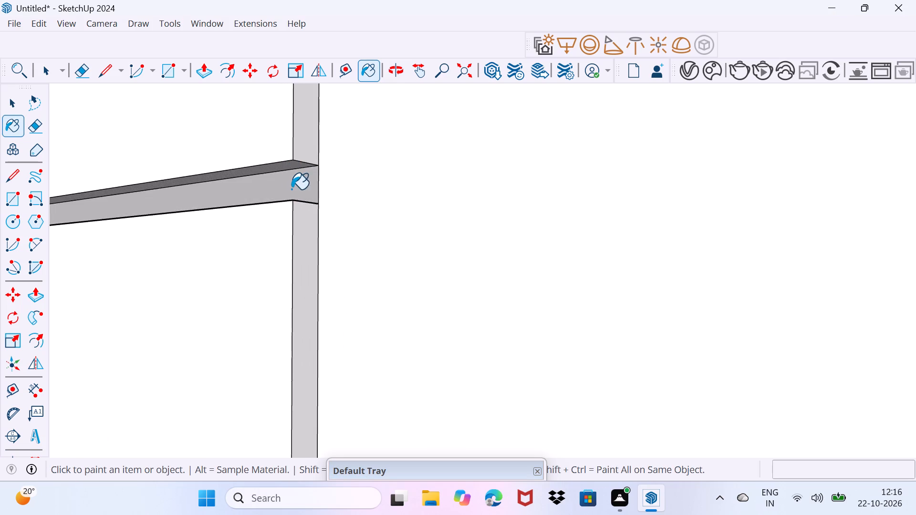
scroll(291, 189, "down", 10)
middle_click_drag(355, 353, 352, 113)
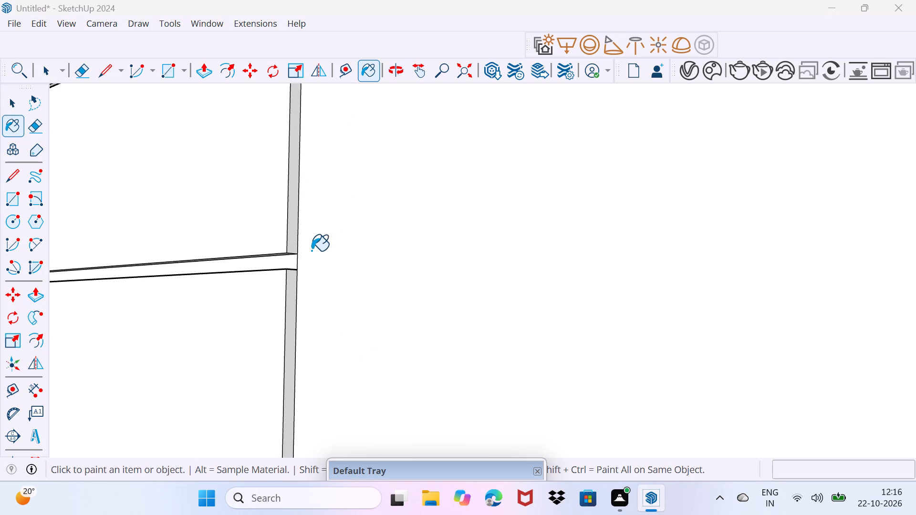
scroll(308, 253, "up", 10)
left_click(262, 276)
Paint the last three unpainted grooves, down to the one just above the bottom panel, with the same grey.
scroll(350, 278, "down", 5)
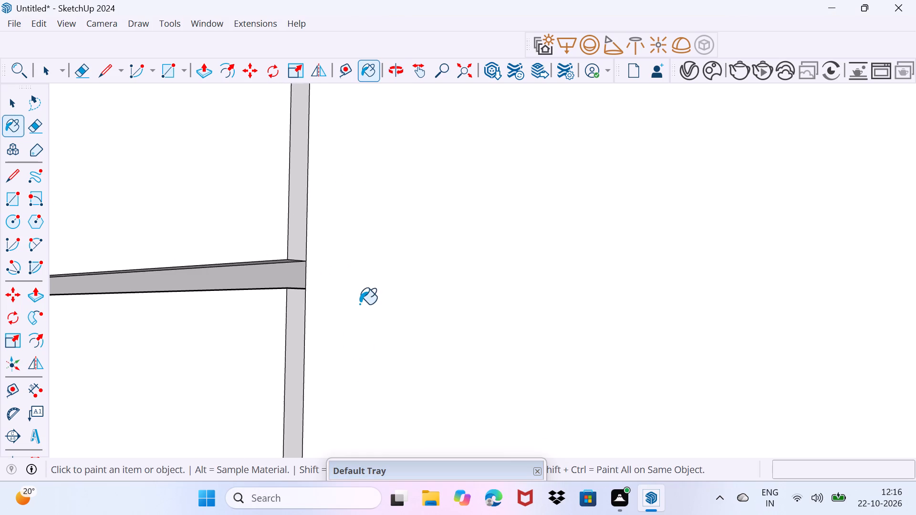
middle_click_drag(357, 284, 334, 93, "shift")
scroll(312, 224, "down", 7)
middle_click_drag(319, 309, 291, 73, "shift")
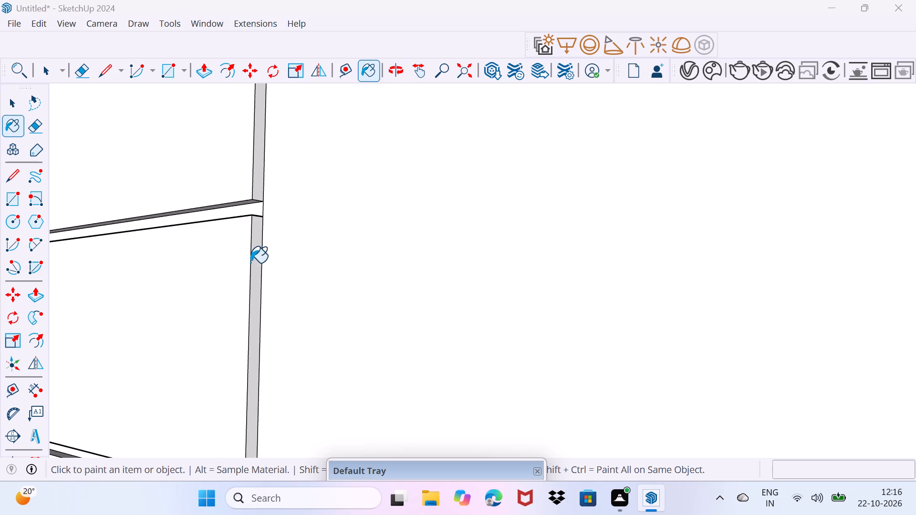
scroll(248, 256, "up", 4)
left_click(260, 193)
scroll(278, 198, "down", 5)
scroll(299, 284, "down", 3)
middle_click_drag(298, 322, 297, 176, "shift")
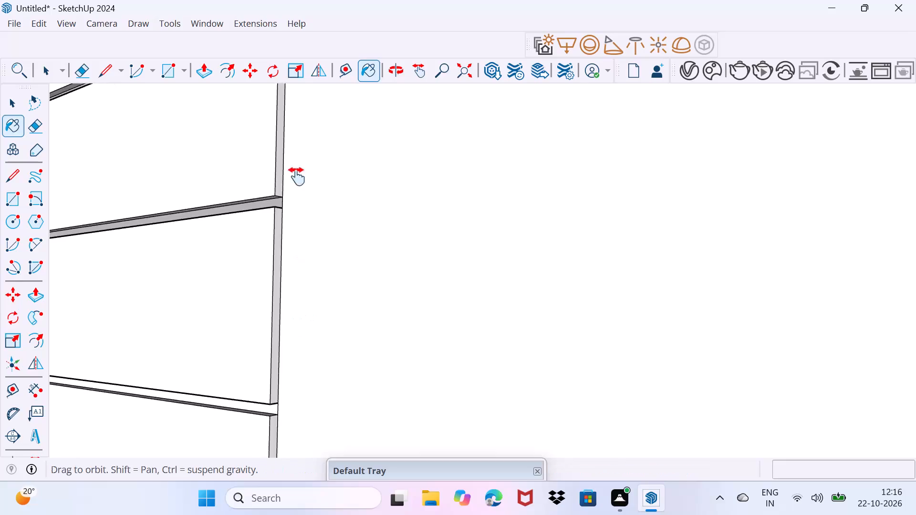
middle_click_drag(297, 176, 288, 84, "shift")
scroll(267, 225, "up", 3)
left_click(255, 179)
scroll(281, 178, "down", 5)
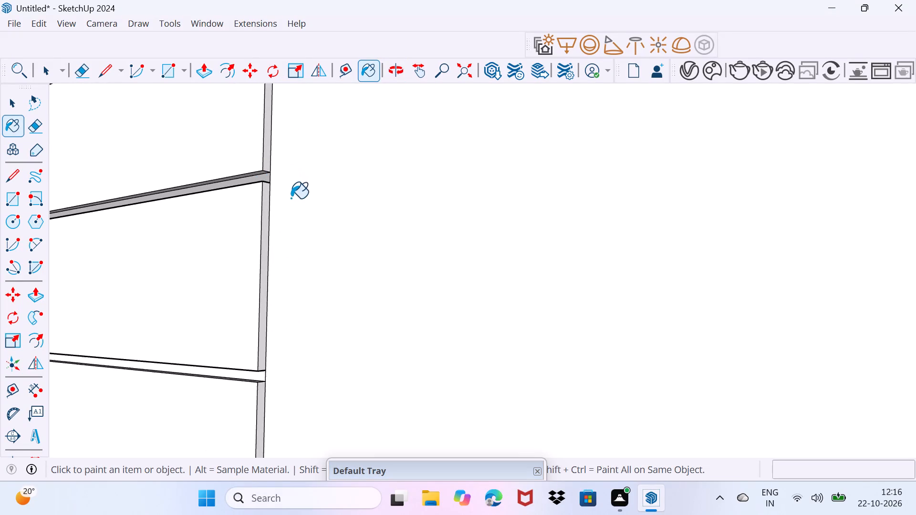
scroll(291, 198, "down", 3)
middle_click_drag(331, 299, 313, 164, "shift")
scroll(260, 203, "up", 5)
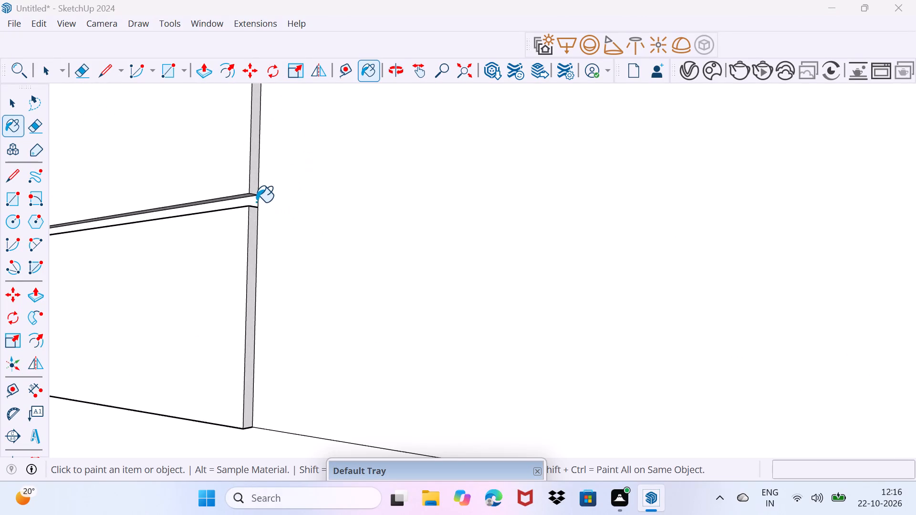
scroll(255, 200, "up", 4)
left_click(250, 198)
scroll(289, 189, "down", 2)
key("space")
Move the Default Tray up over the drawing area so its Colors-Named swatches can be used beside the house front.
scroll(289, 189, "down", 9)
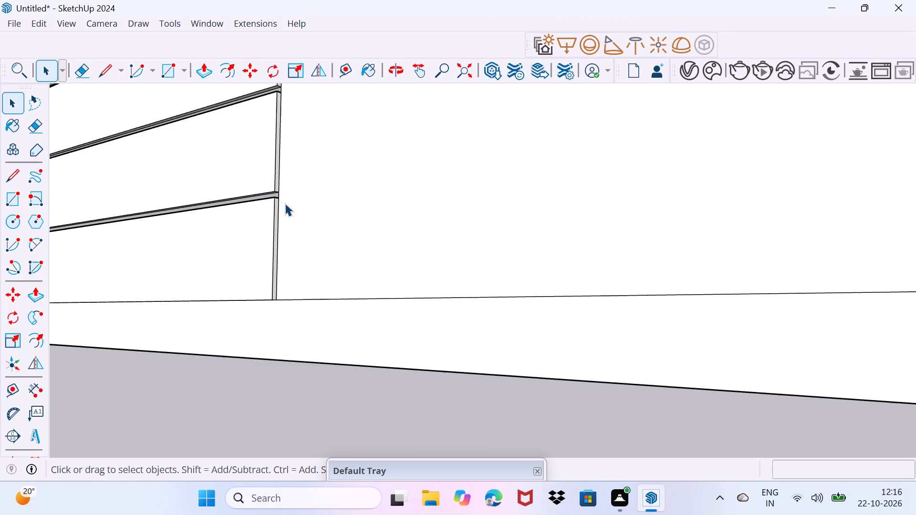
scroll(285, 203, "down", 16)
middle_click_drag(273, 191, 355, 292)
scroll(355, 291, "down", 6)
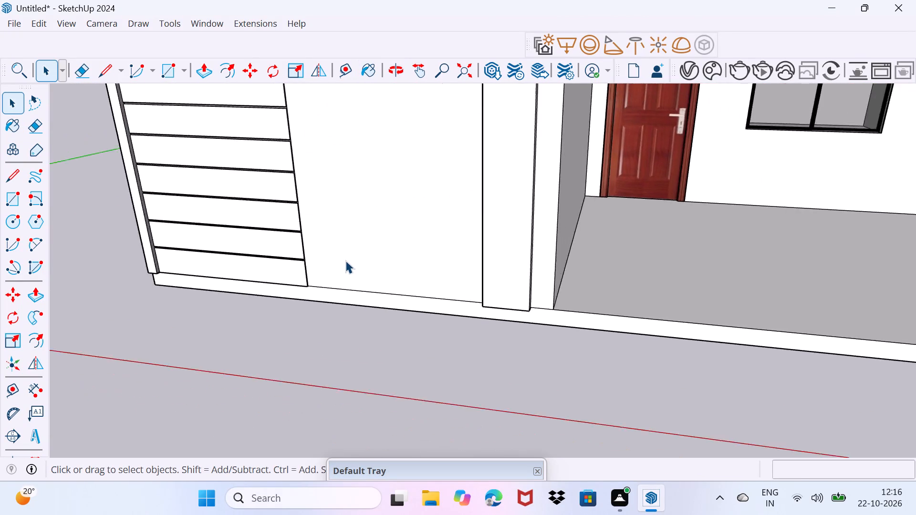
scroll(345, 260, "down", 8)
scroll(369, 200, "up", 3)
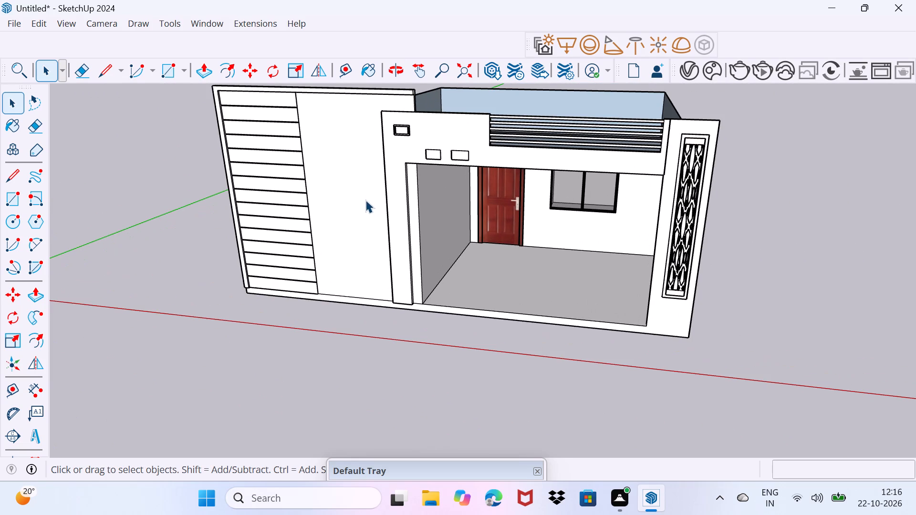
left_click_drag(381, 467, 450, 429)
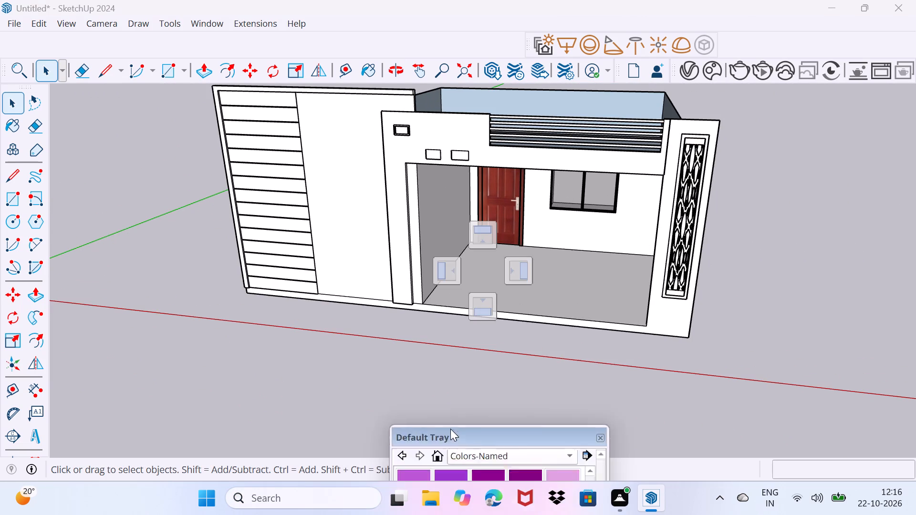
left_click_drag(450, 429, 668, 235)
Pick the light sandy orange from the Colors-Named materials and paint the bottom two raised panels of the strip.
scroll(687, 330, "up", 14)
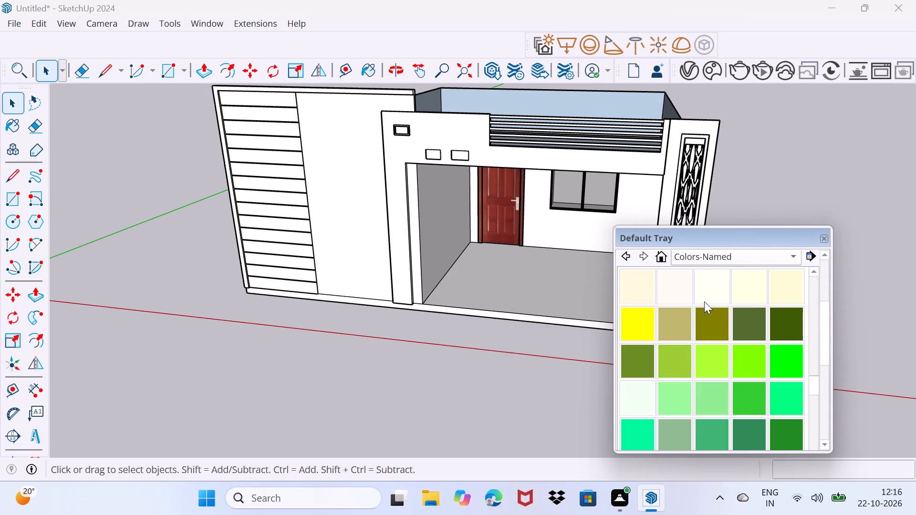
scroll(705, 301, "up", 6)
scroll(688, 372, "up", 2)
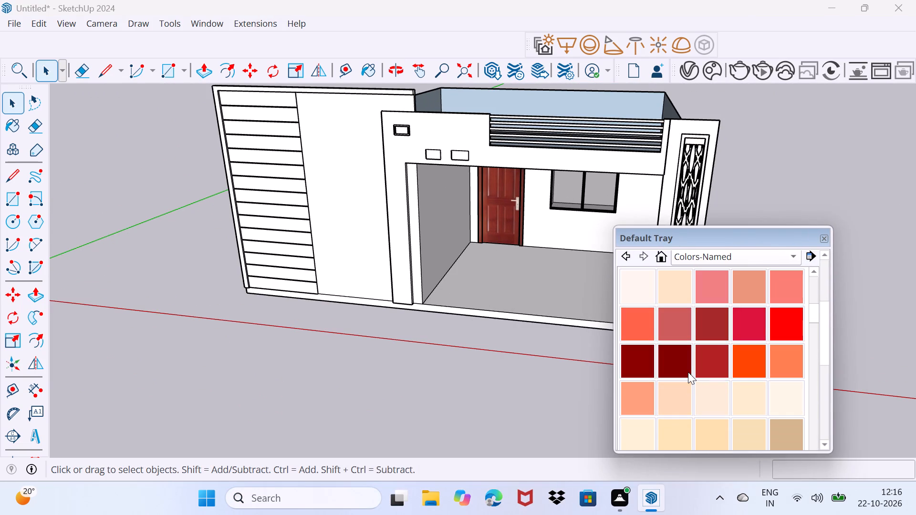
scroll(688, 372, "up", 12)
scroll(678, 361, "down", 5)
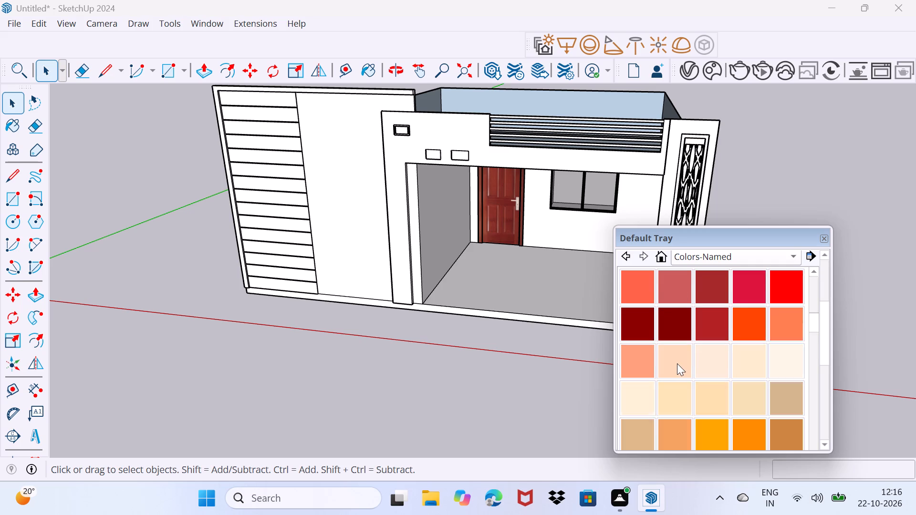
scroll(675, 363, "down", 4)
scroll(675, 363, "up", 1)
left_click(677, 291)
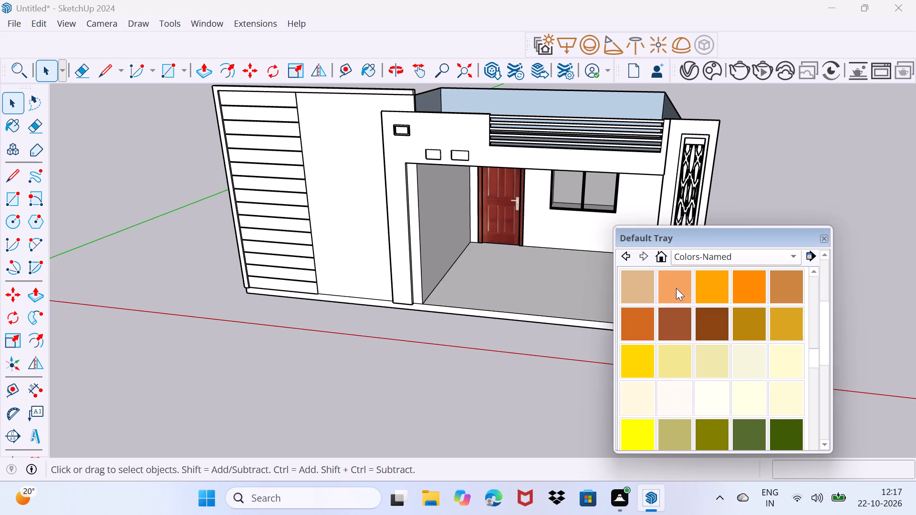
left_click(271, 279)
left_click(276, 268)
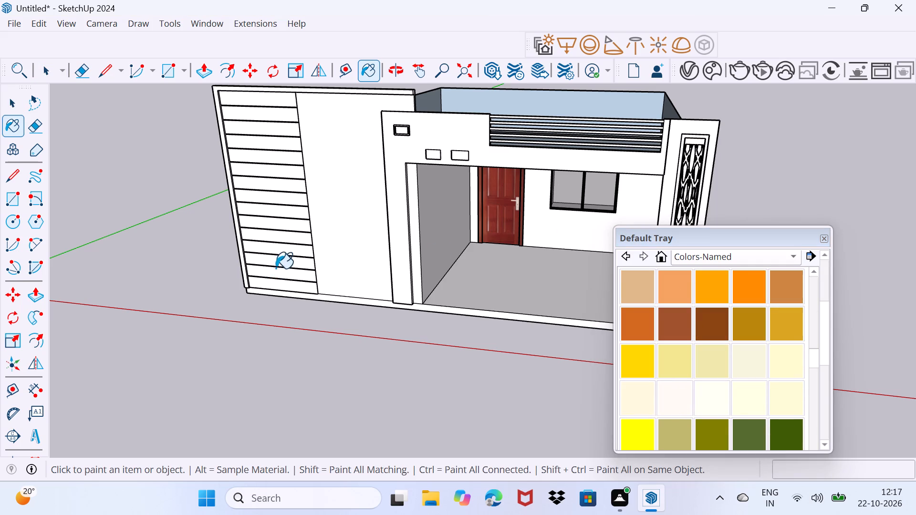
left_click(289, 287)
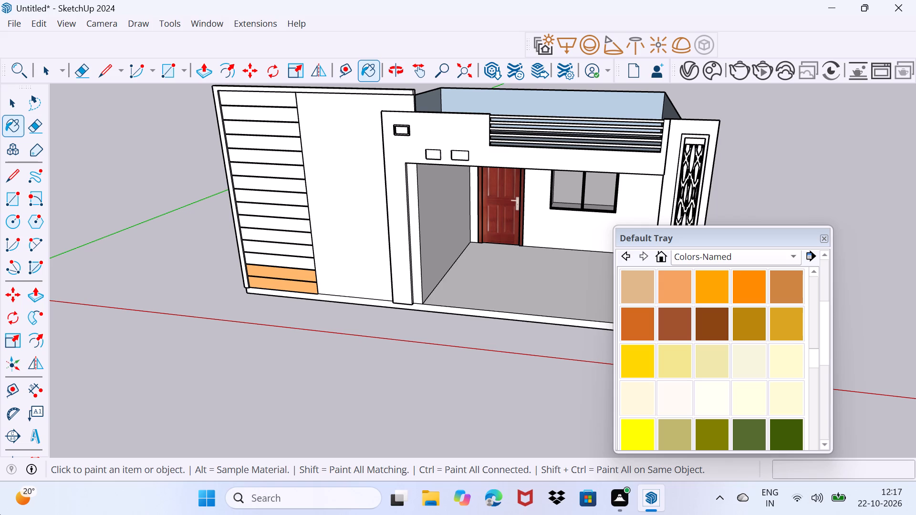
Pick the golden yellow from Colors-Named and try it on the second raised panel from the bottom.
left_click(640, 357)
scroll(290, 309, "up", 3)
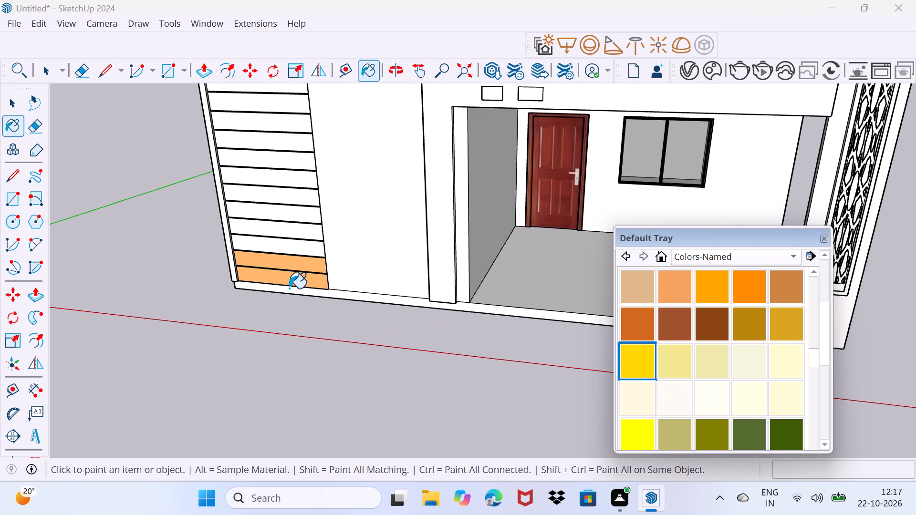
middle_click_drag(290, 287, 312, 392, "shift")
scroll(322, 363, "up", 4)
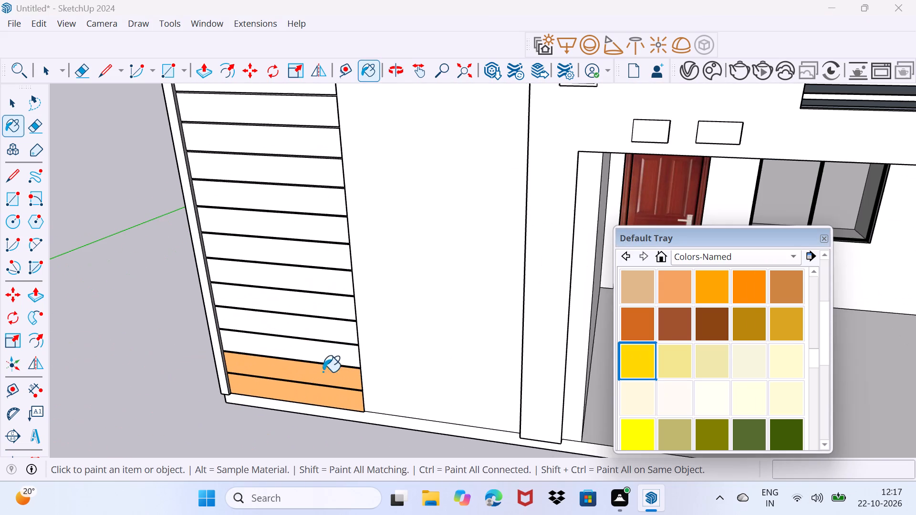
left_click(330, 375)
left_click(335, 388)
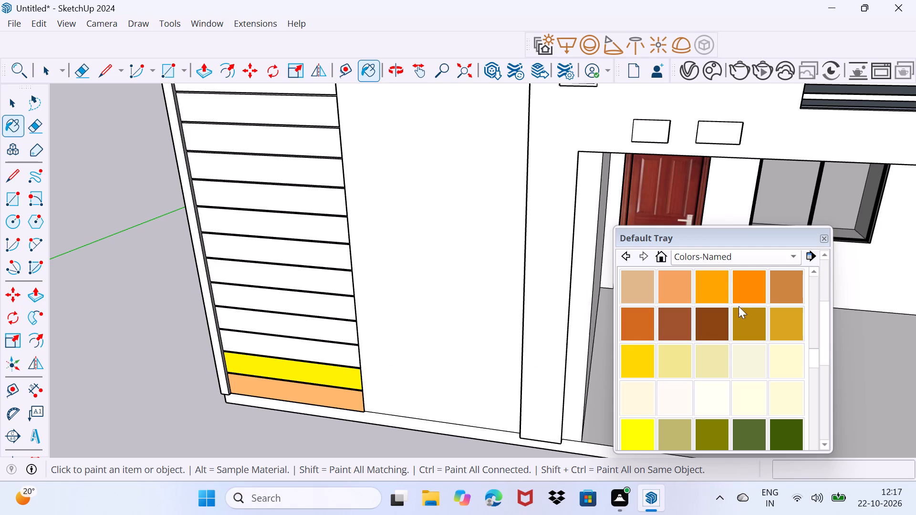
Pick the dark orange from Colors-Named and paint the bottom four raised panels of the strip with it.
left_click(749, 278)
left_click(346, 399)
left_click(346, 379)
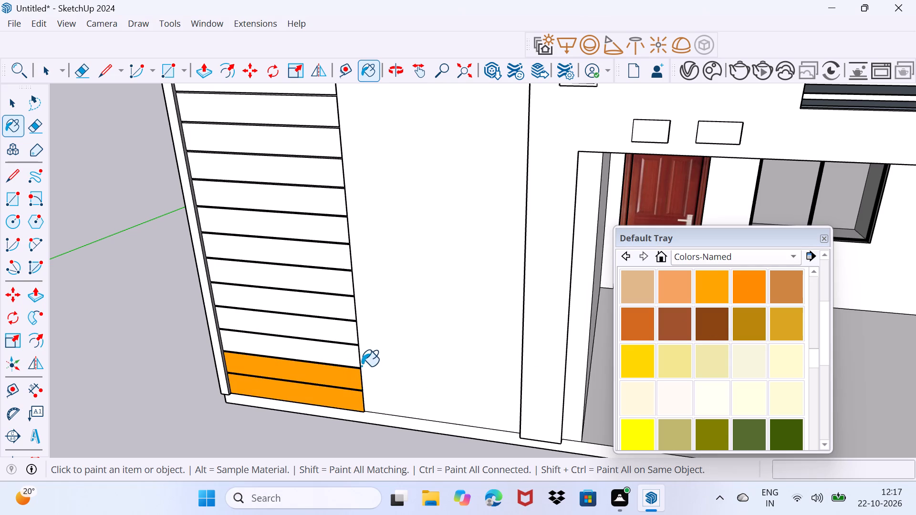
left_click(339, 359)
left_click(338, 337)
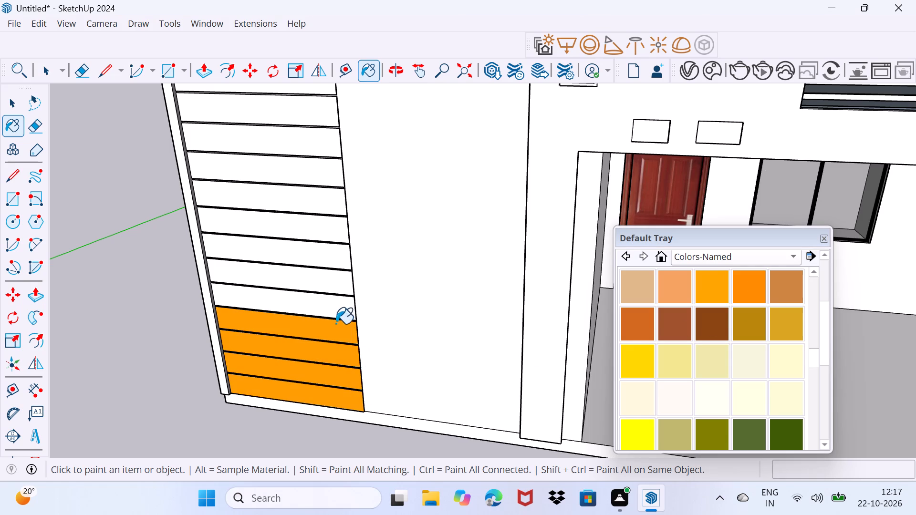
Paint all the remaining white raised panels of the strip, up to its top, with the dark orange.
left_click(336, 314)
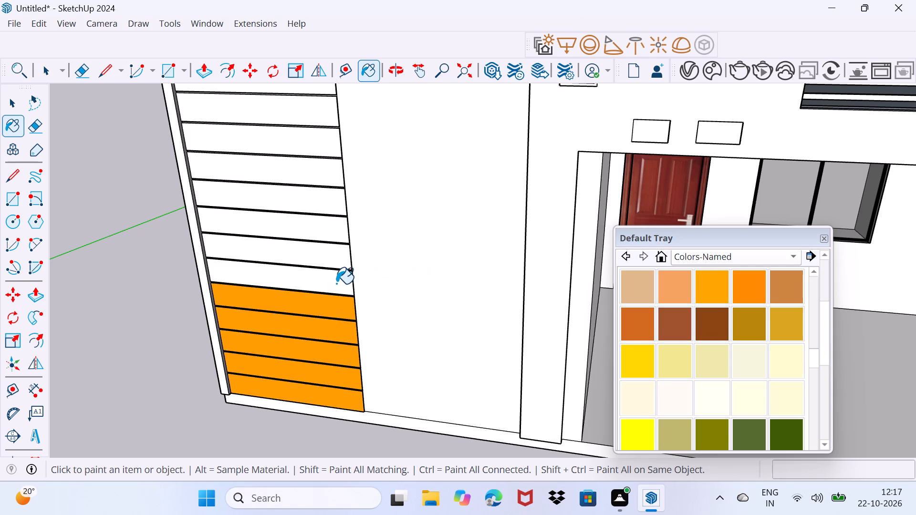
left_click(336, 284)
left_click(325, 271)
left_click(325, 261)
left_click(326, 244)
left_click(326, 237)
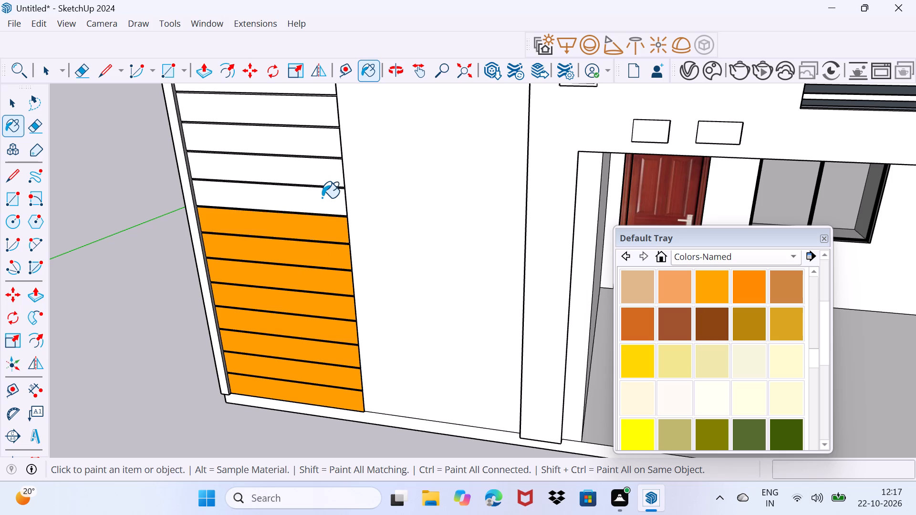
left_click(322, 198)
middle_click_drag(320, 197, 332, 309, "shift")
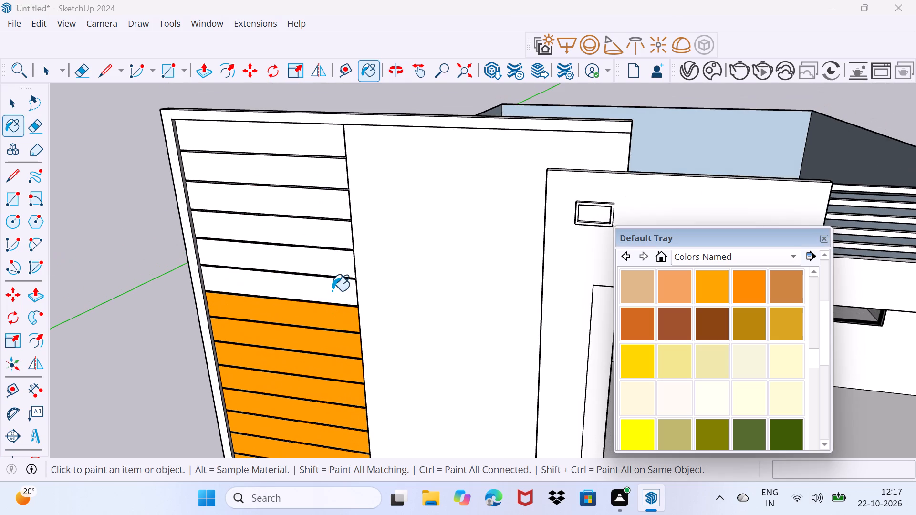
left_click(332, 290)
left_click(316, 252)
left_click(317, 233)
left_click(316, 208)
left_click(327, 181)
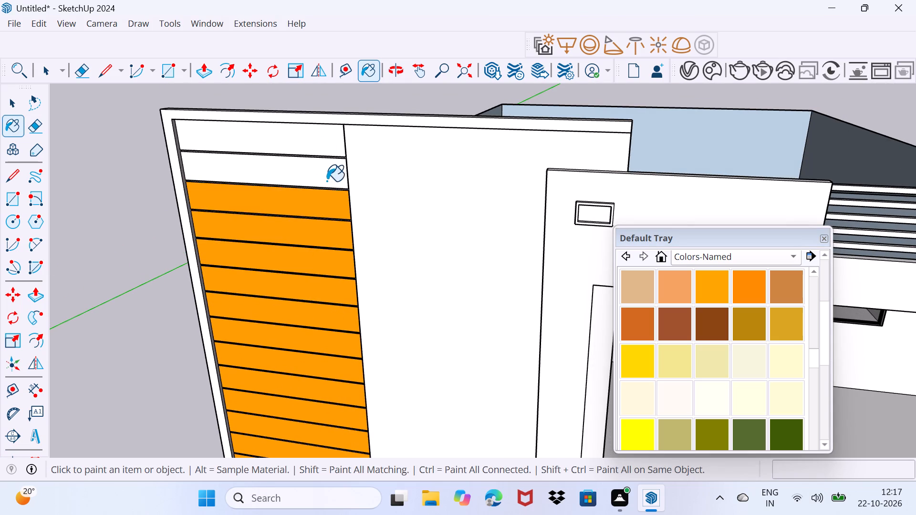
left_click(314, 144)
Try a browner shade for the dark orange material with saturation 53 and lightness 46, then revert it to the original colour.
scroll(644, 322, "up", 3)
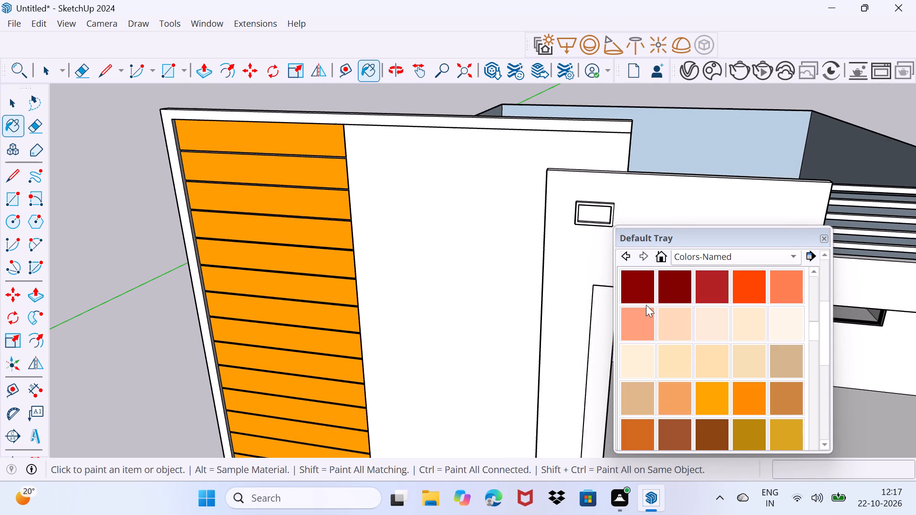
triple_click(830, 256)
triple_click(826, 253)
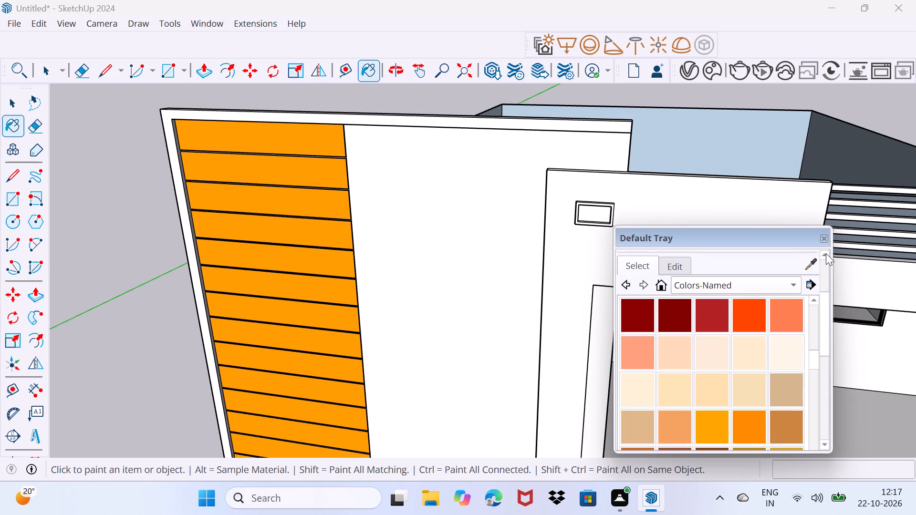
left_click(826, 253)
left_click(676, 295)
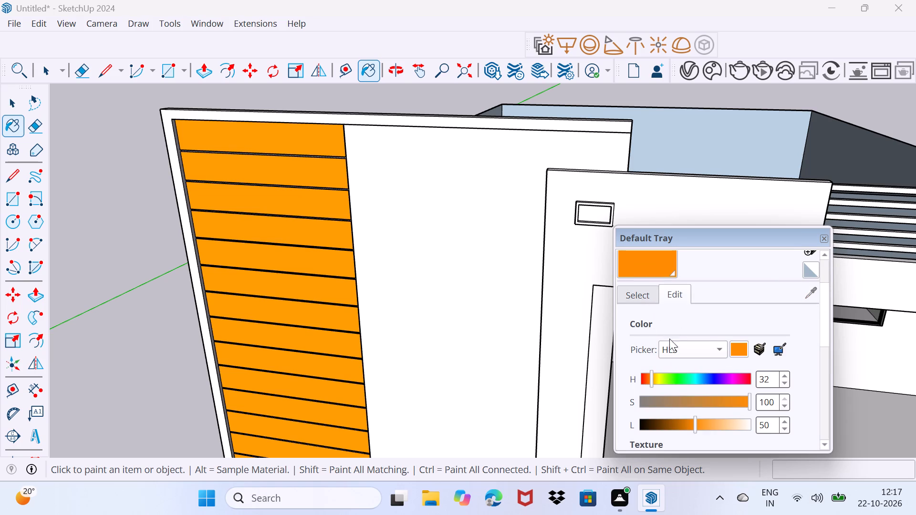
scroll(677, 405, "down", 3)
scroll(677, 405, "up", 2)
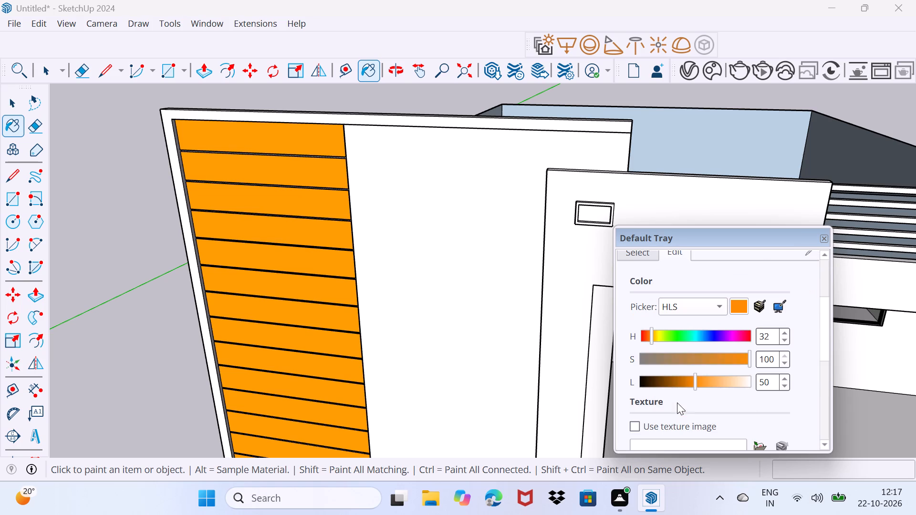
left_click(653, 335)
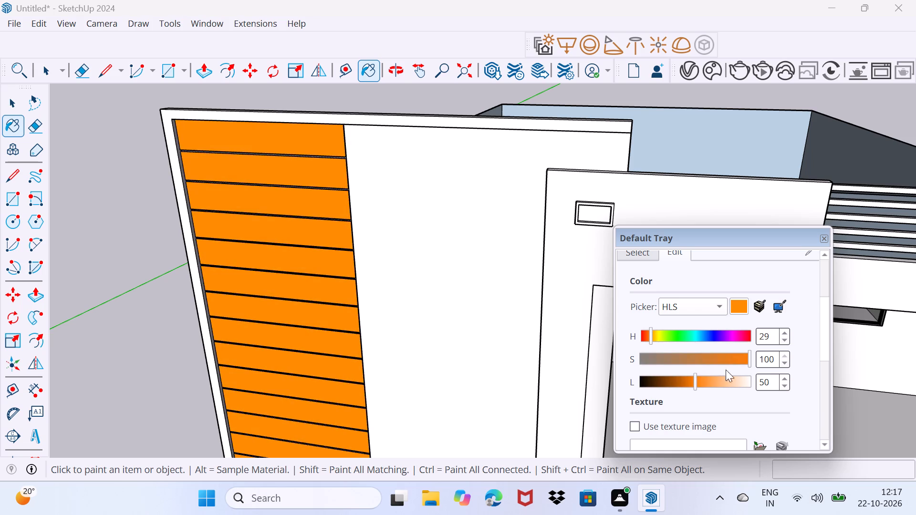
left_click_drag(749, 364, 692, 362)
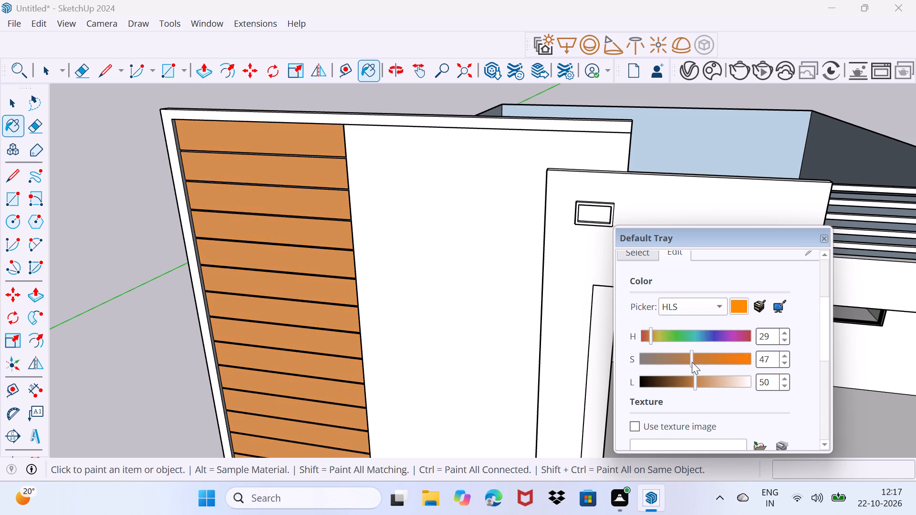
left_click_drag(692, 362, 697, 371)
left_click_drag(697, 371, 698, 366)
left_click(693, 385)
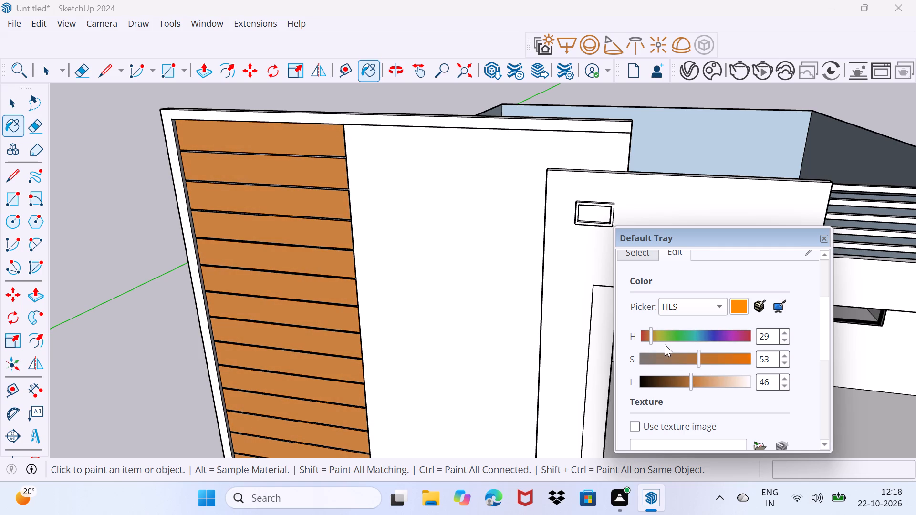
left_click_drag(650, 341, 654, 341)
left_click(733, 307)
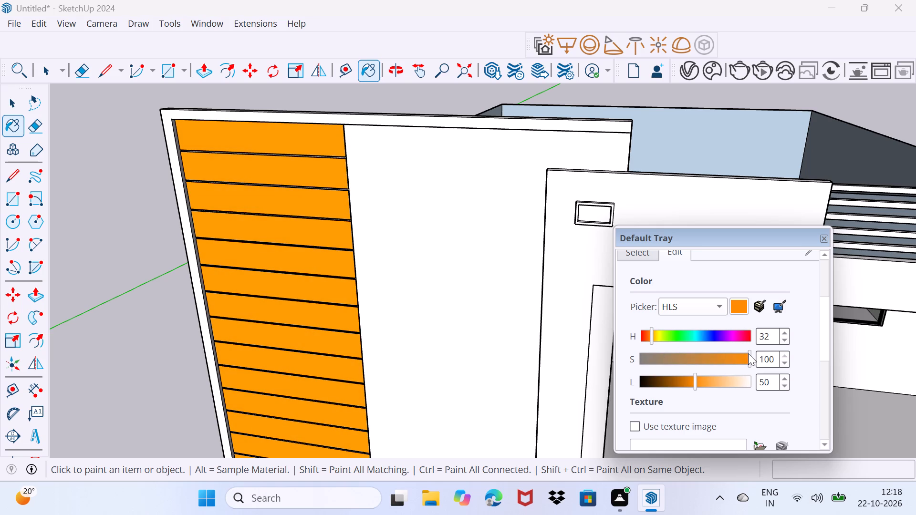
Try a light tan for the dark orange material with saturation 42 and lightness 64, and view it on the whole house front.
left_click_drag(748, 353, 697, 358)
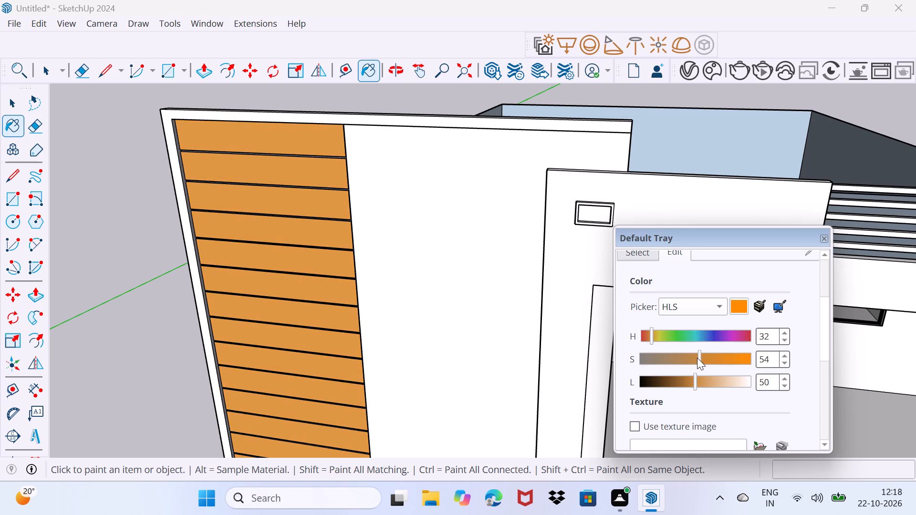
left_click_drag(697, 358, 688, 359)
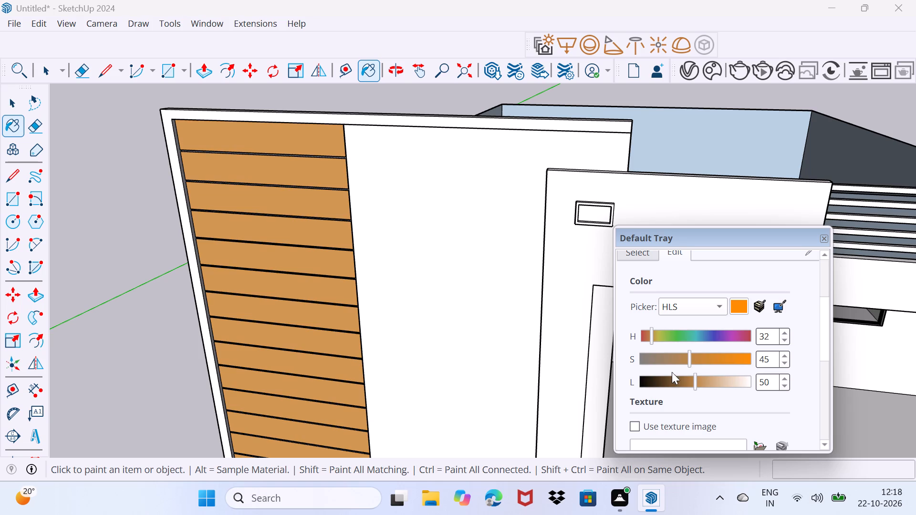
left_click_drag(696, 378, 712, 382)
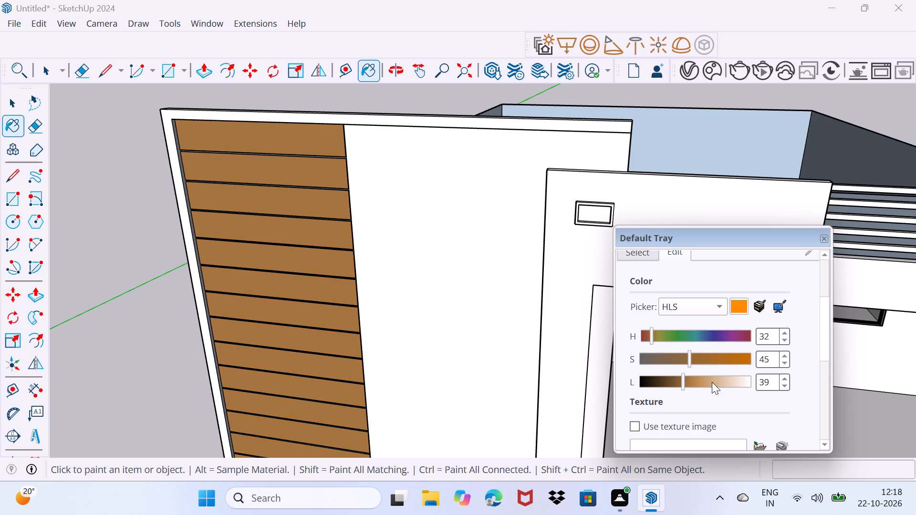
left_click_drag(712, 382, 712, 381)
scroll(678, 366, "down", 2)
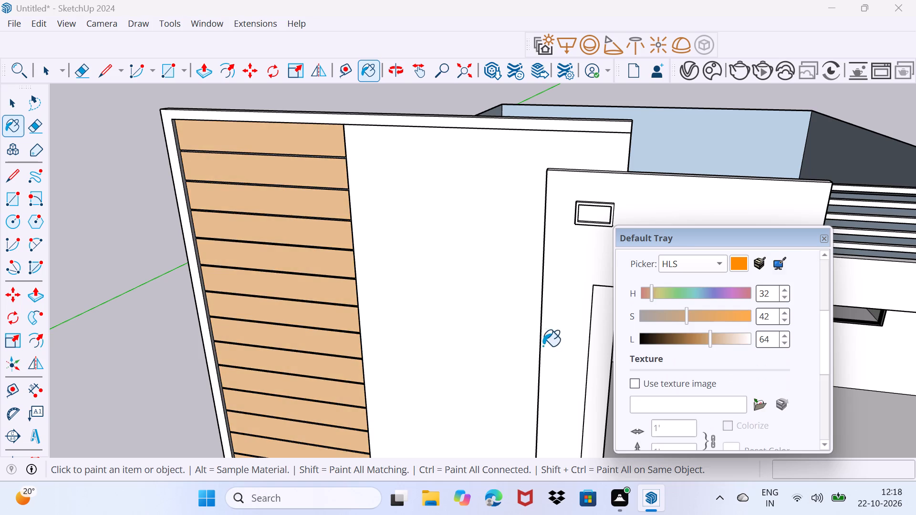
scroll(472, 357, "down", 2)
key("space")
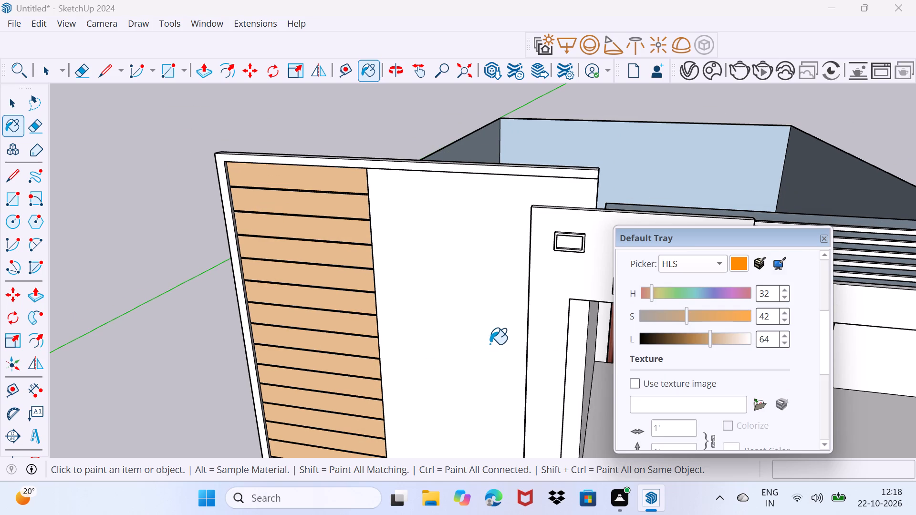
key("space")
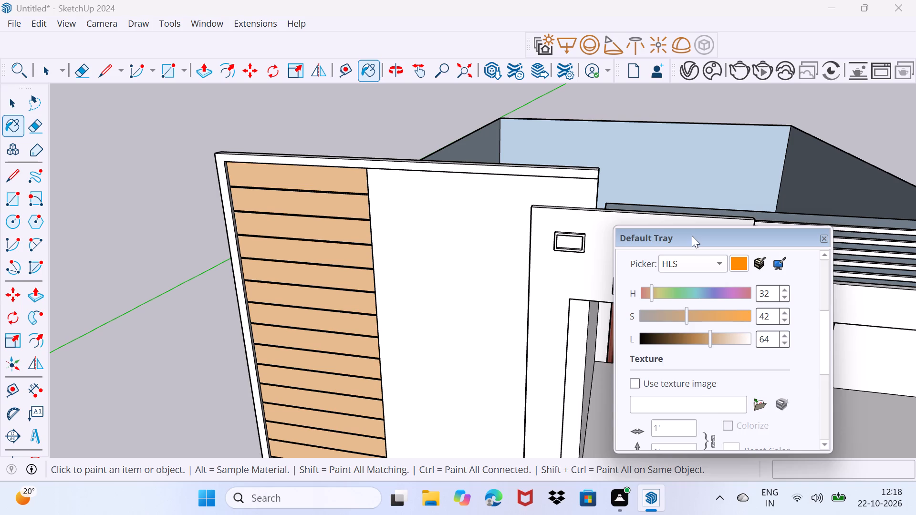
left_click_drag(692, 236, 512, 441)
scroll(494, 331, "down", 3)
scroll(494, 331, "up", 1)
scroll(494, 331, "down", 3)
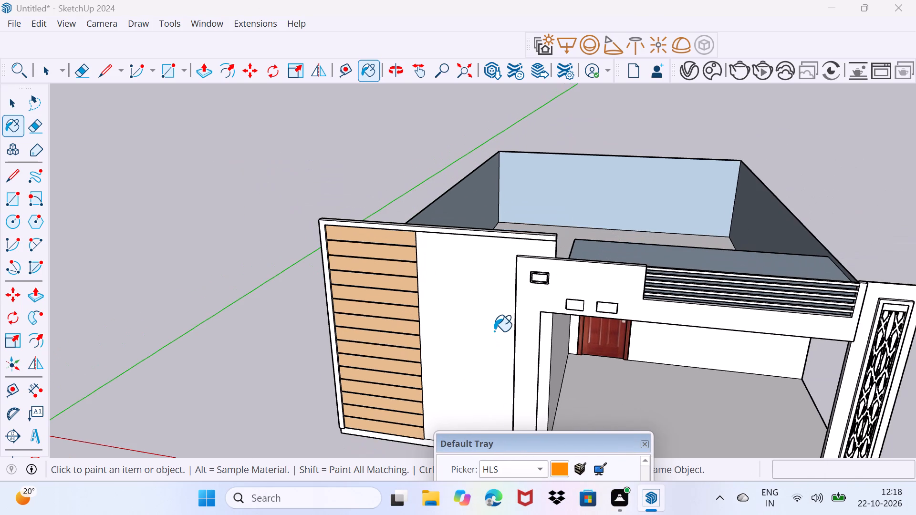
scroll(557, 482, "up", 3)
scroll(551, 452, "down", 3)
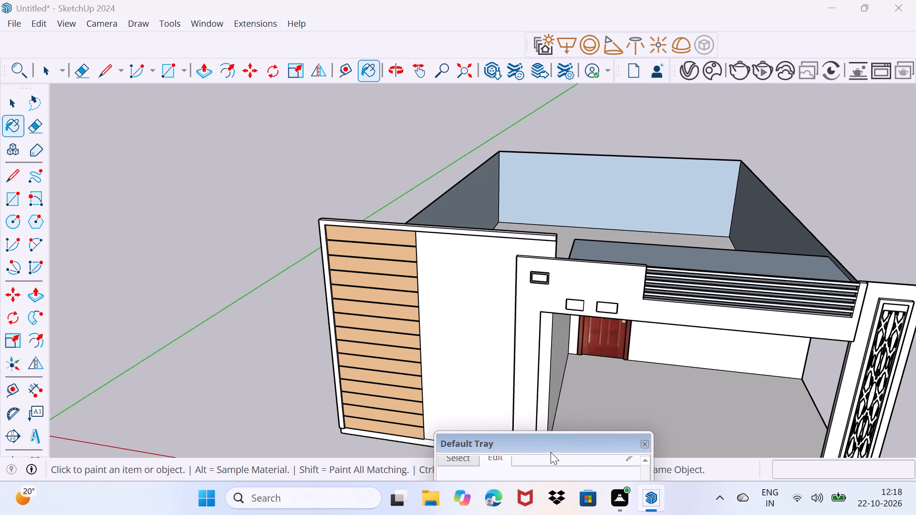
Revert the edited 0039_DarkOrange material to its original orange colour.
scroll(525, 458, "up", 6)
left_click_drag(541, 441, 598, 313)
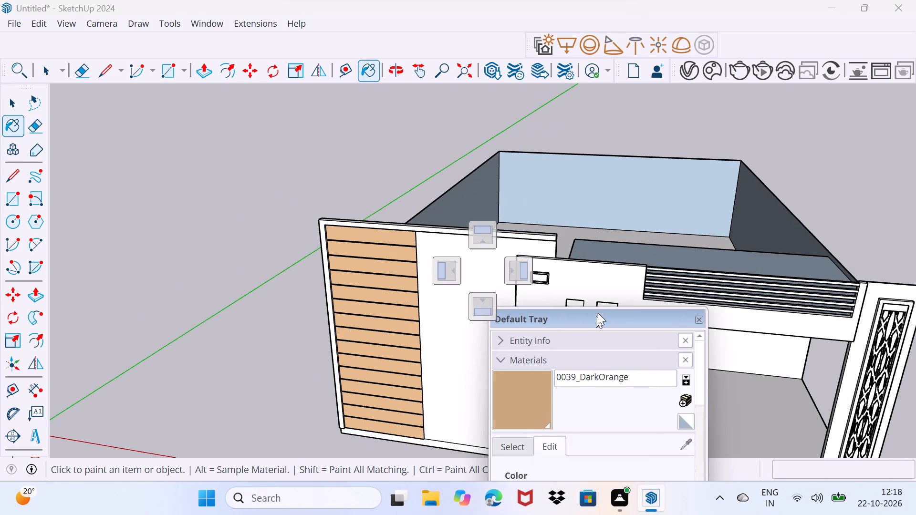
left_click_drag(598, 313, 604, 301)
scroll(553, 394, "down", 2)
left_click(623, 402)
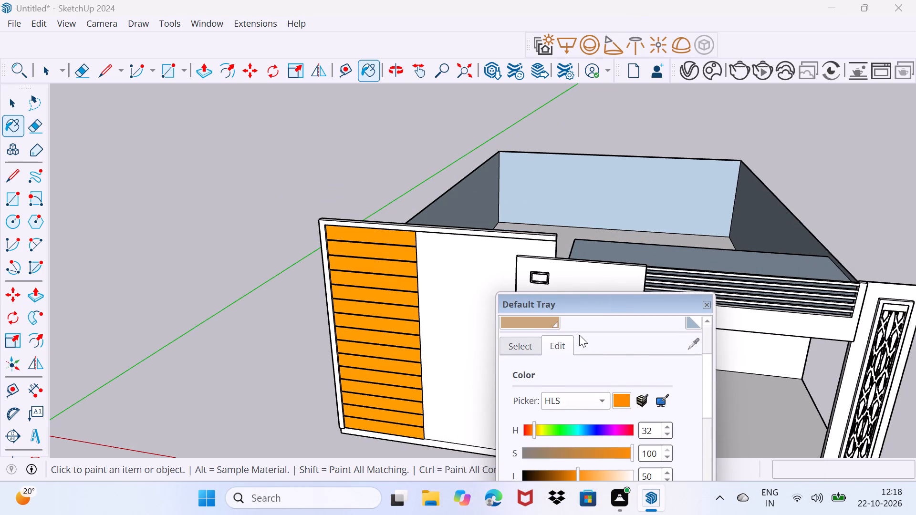
Paint the recessed face inside the small frame and the fronts of the two raised rectangles above the entrance dark orange.
scroll(564, 284, "up", 11)
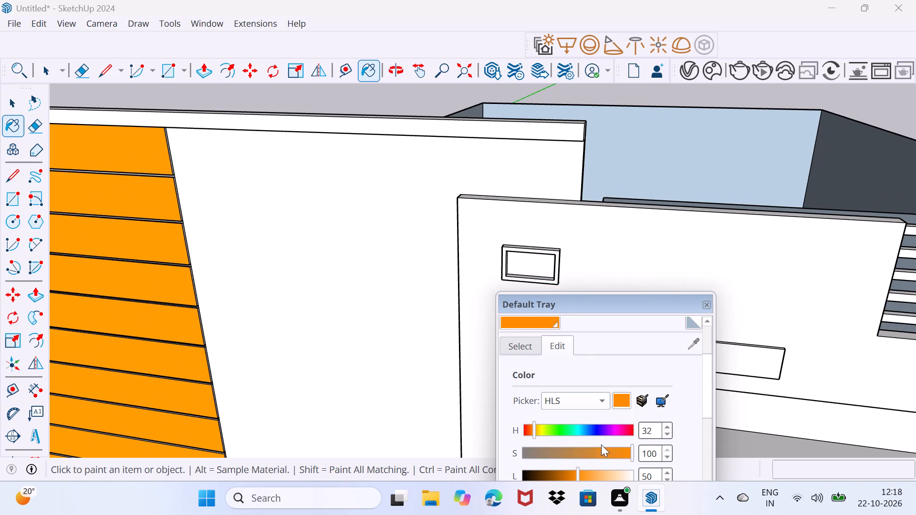
scroll(565, 310, "up", 4)
scroll(530, 270, "up", 2)
left_click(532, 268)
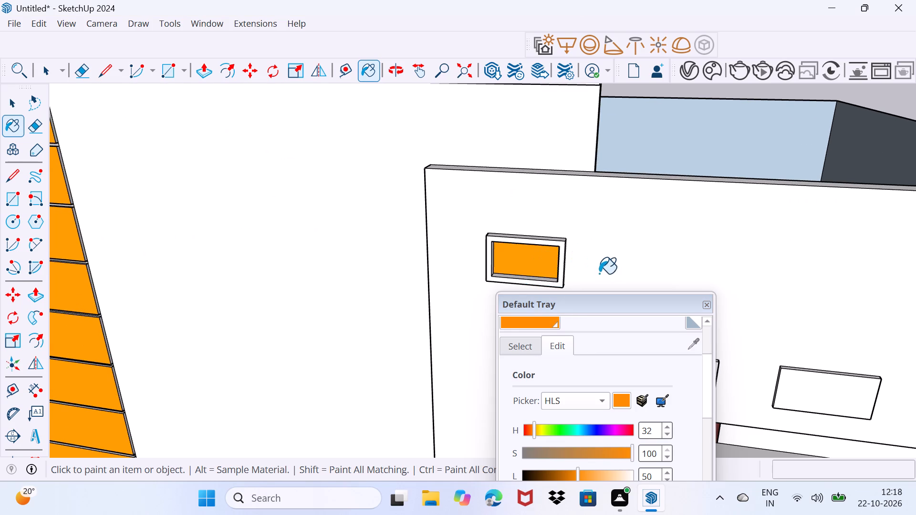
middle_click_drag(620, 263, 668, 112)
scroll(578, 257, "up", 1)
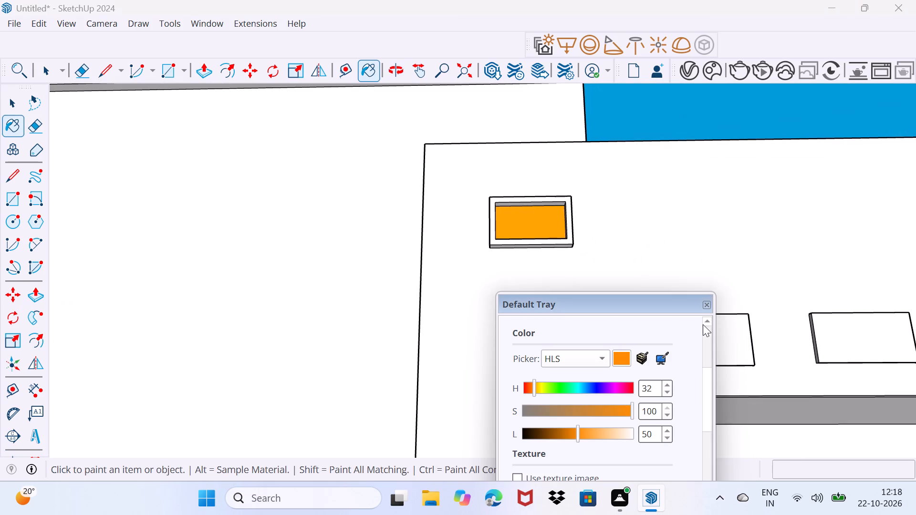
left_click(740, 332)
left_click(876, 335)
Move the Default Tray out of the way and paint the strip-facing sides and tops of the two raised rectangles dark orange.
left_click_drag(611, 301, 611, 308)
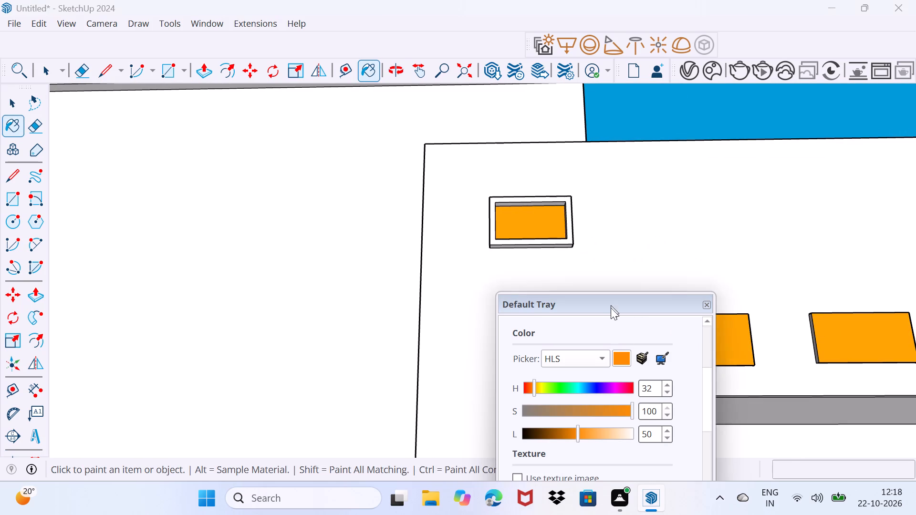
left_click_drag(611, 308, 568, 480)
scroll(767, 319, "up", 3)
middle_click_drag(713, 339, 897, 398)
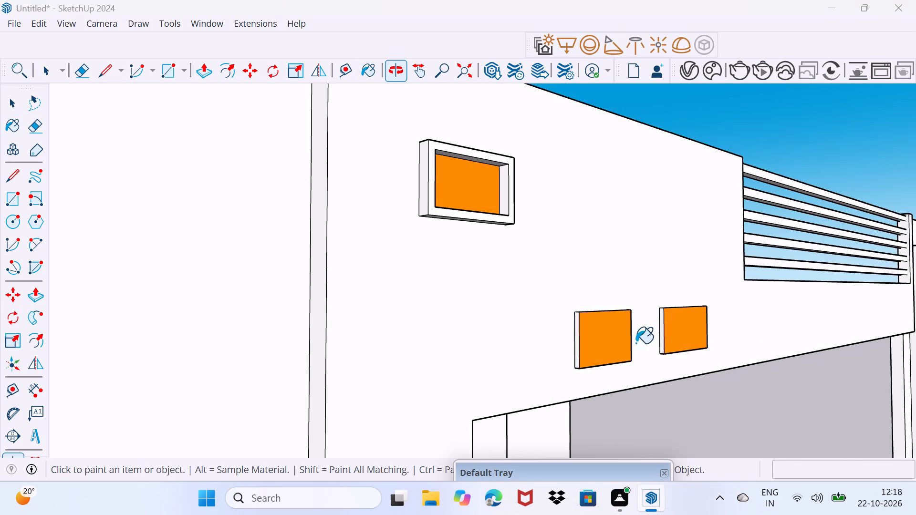
scroll(581, 342, "up", 4)
left_click(573, 336)
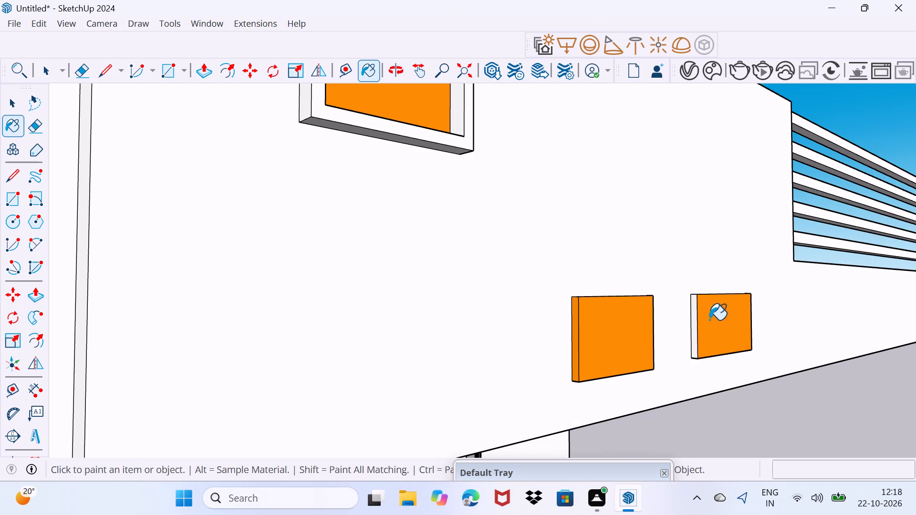
left_click(694, 329)
middle_click_drag(641, 312, 622, 415)
scroll(610, 352, "up", 2)
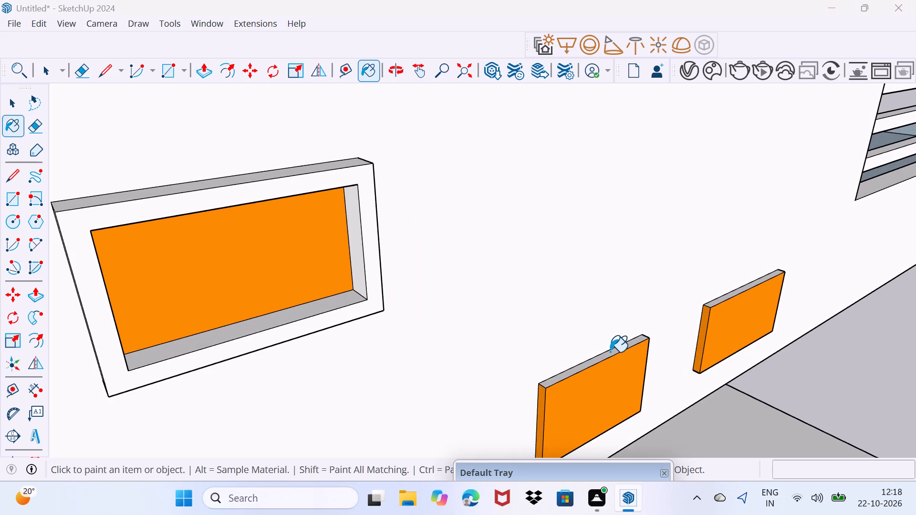
left_click(610, 351)
left_click(749, 288)
Paint the side faces of both raised rectangles that face away from the panel strip with the dark orange.
middle_click_drag(790, 319, 571, 327)
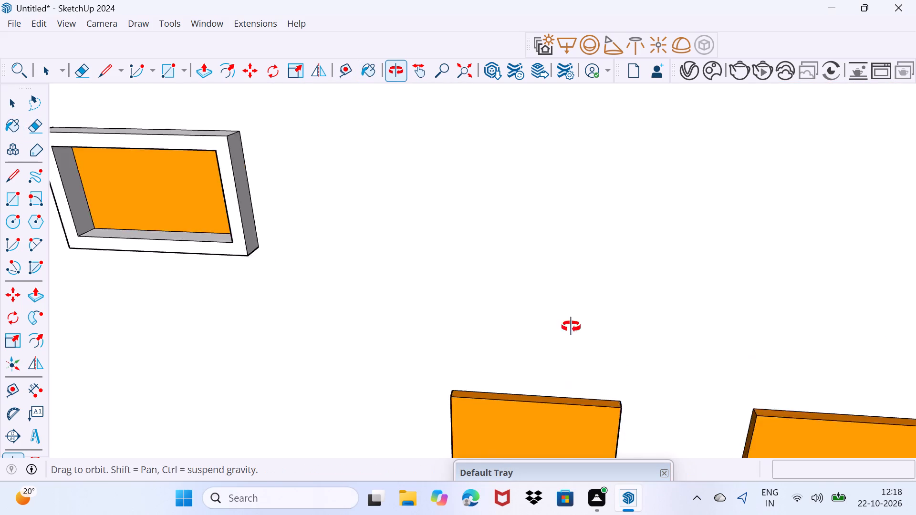
middle_click_drag(571, 327, 436, 194)
scroll(438, 201, "down", 2)
scroll(482, 353, "up", 1)
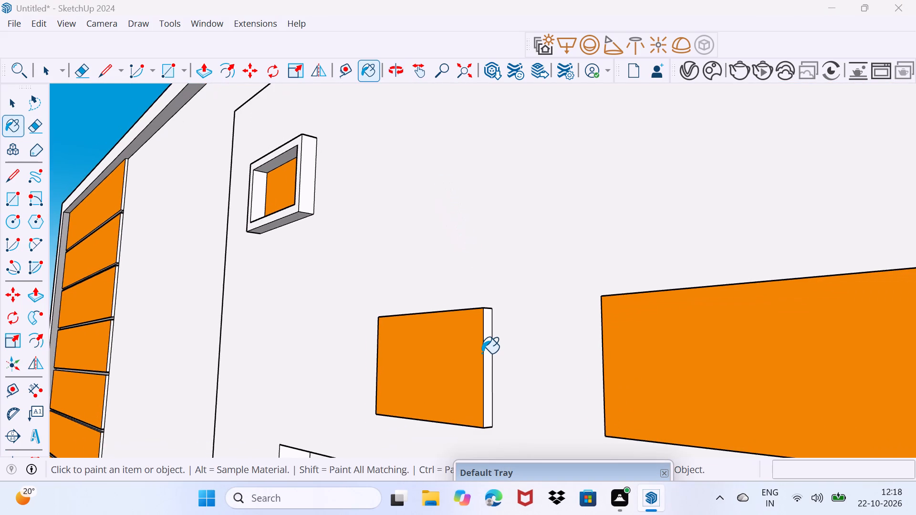
scroll(482, 353, "up", 1)
left_click(486, 352)
middle_click_drag(728, 375, 560, 354)
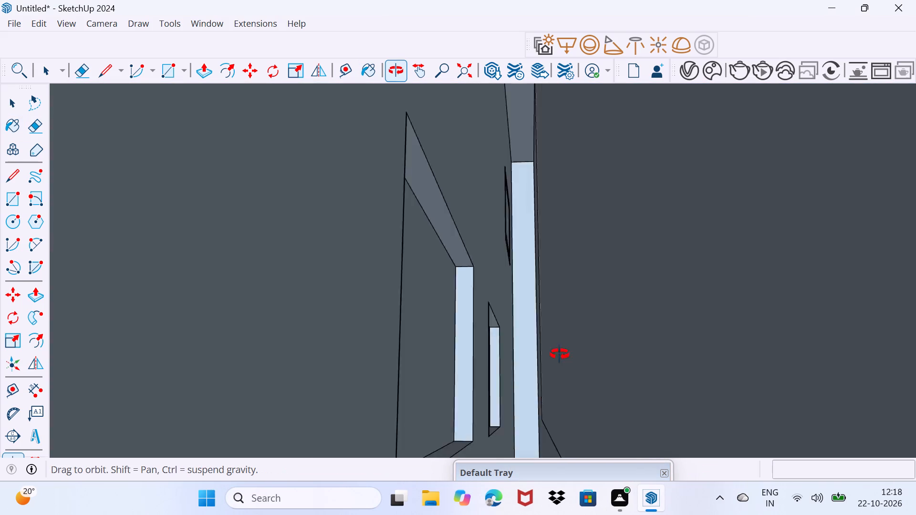
middle_click_drag(560, 354, 562, 353)
left_click(551, 344)
Paint the undersides of both raised rectangles above the entrance dark orange.
middle_click_drag(571, 360, 696, 245)
scroll(695, 246, "down", 17)
middle_click_drag(501, 442, 525, 390)
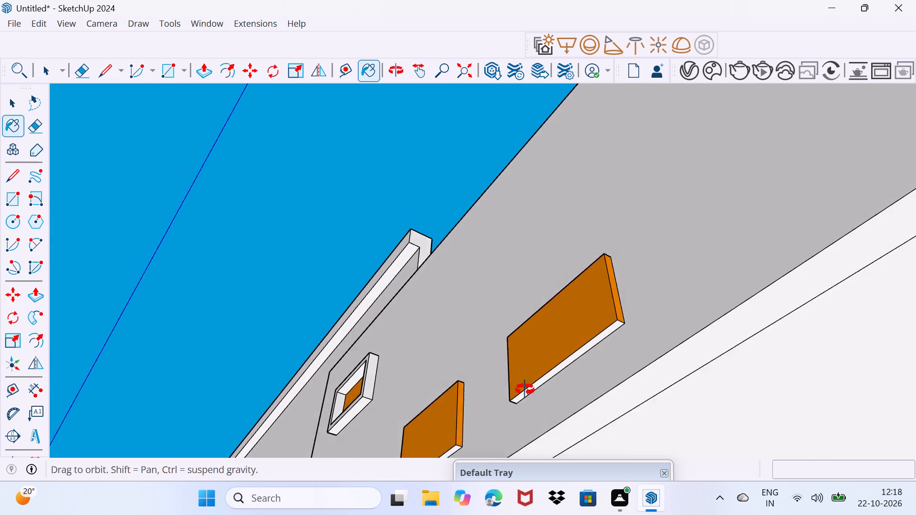
middle_click_drag(525, 390, 546, 342)
scroll(435, 414, "up", 8)
left_click(458, 359)
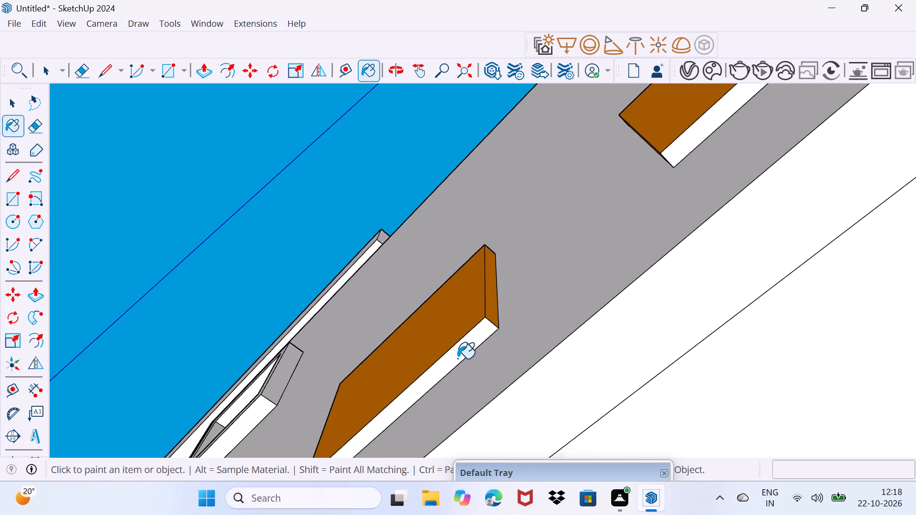
left_click(678, 154)
Pick a light-to-medium grey from the Colors-Named collection and paint the front of the entrance frame, including its pillar and parapet beam.
scroll(657, 155, "down", 4)
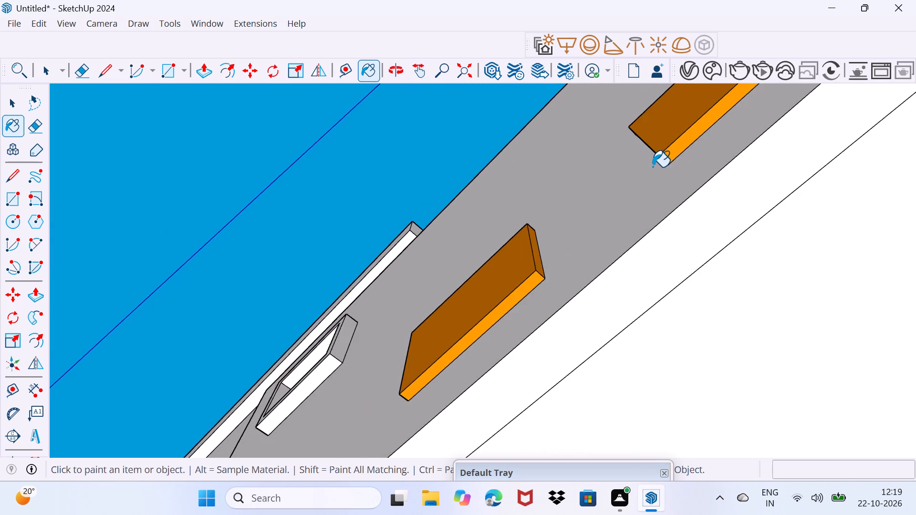
scroll(653, 167, "down", 8)
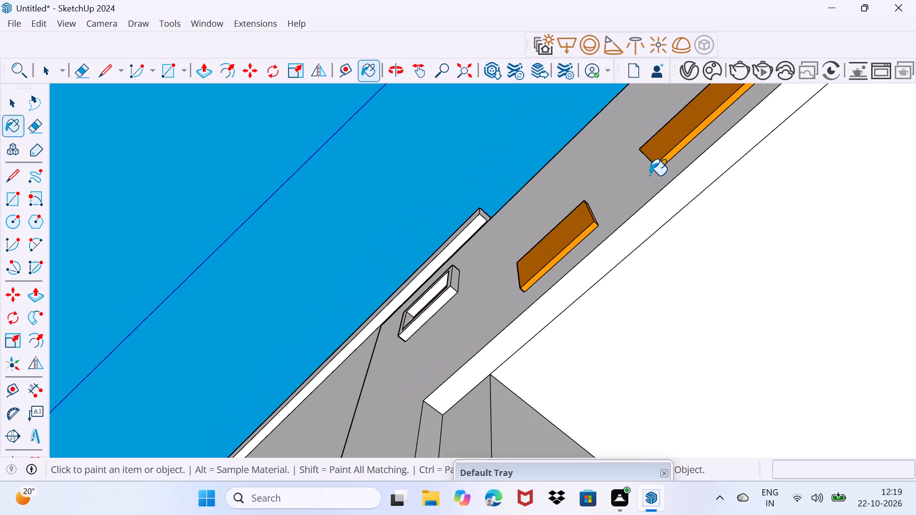
scroll(652, 171, "down", 3)
middle_click_drag(634, 169, 742, 323)
scroll(631, 226, "down", 1)
middle_click_drag(742, 323, 776, 332)
scroll(770, 331, "down", 9)
middle_click_drag(676, 282, 783, 362)
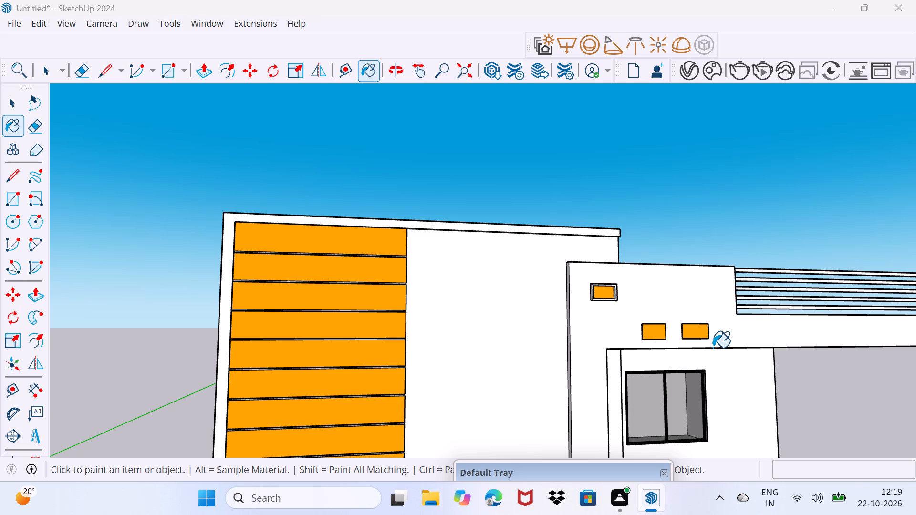
left_click_drag(623, 472, 655, 350)
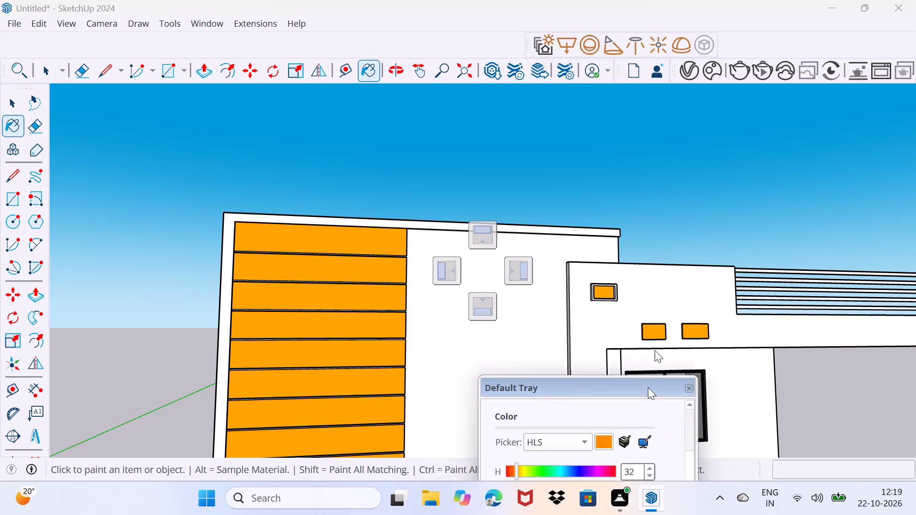
left_click_drag(655, 350, 721, 187)
scroll(610, 229, "up", 3)
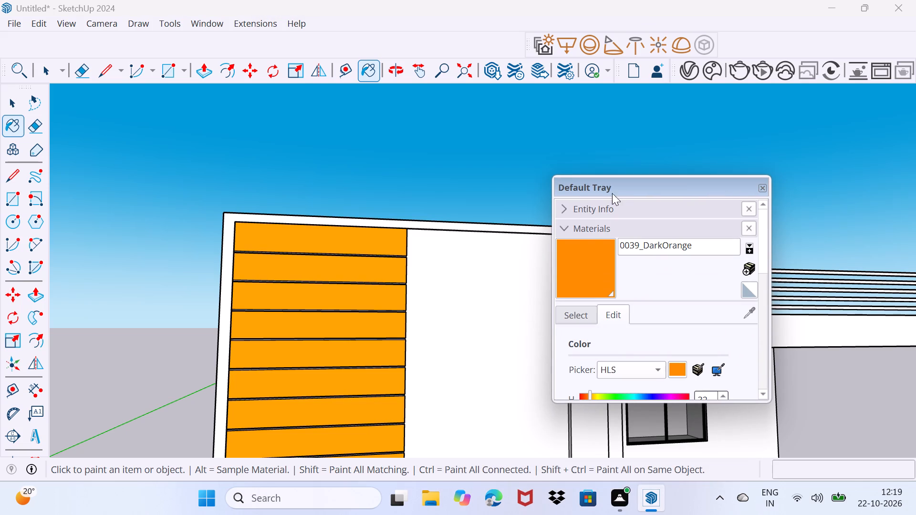
scroll(589, 226, "up", 1)
left_click(586, 313)
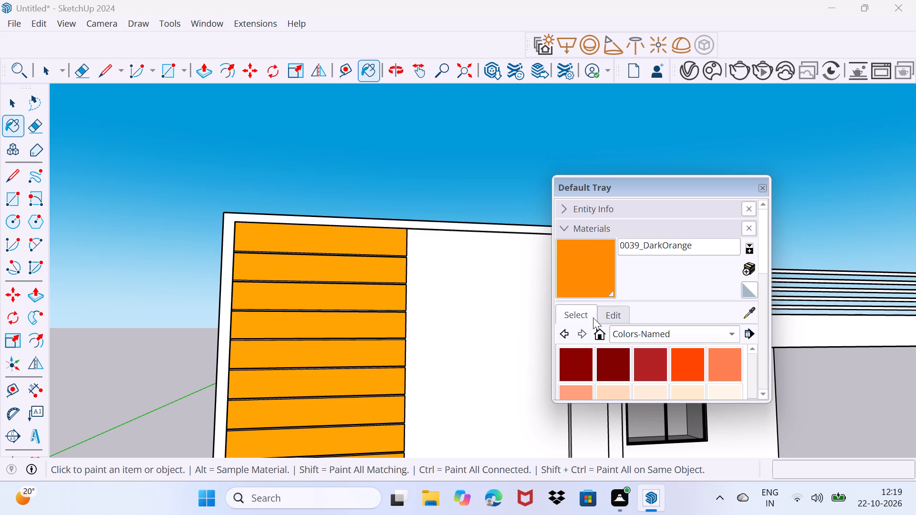
scroll(613, 364, "down", 10)
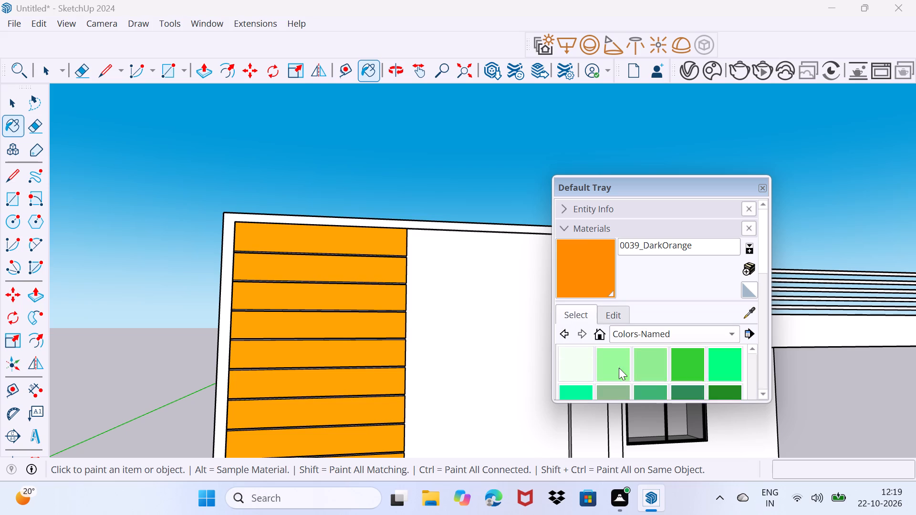
scroll(619, 368, "down", 9)
scroll(660, 363, "down", 3)
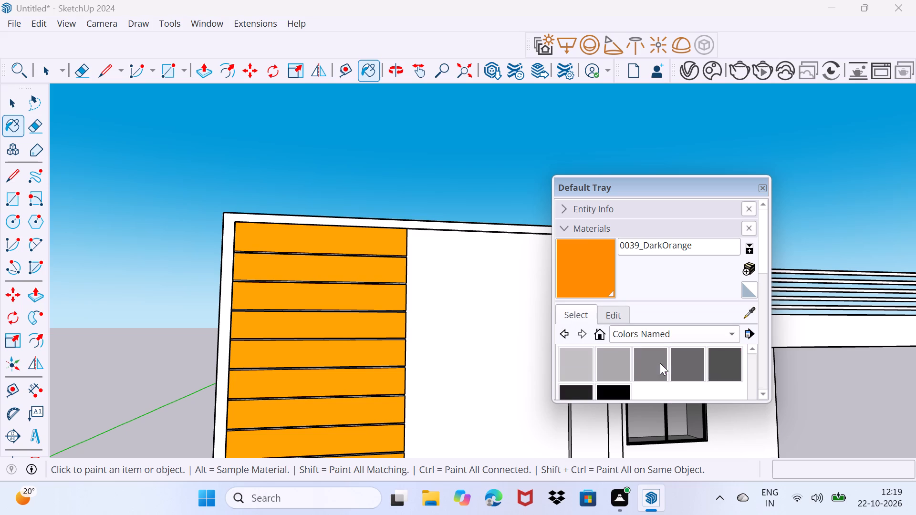
scroll(660, 363, "down", 2)
scroll(660, 363, "up", 1)
left_click(612, 357)
left_click_drag(674, 182, 558, 445)
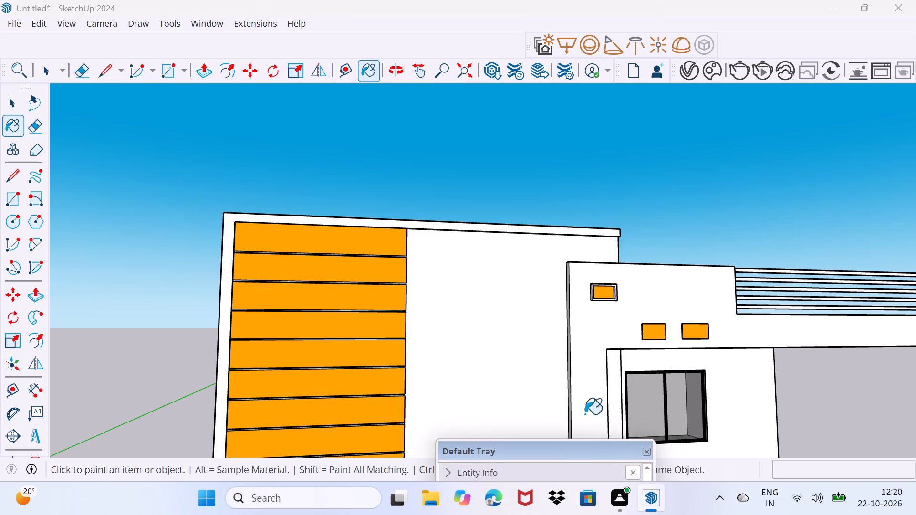
left_click(601, 367)
Paint the entrance pillar's inner side and the underside of the beam grey, and dismiss the message notification.
scroll(654, 331, "up", 4)
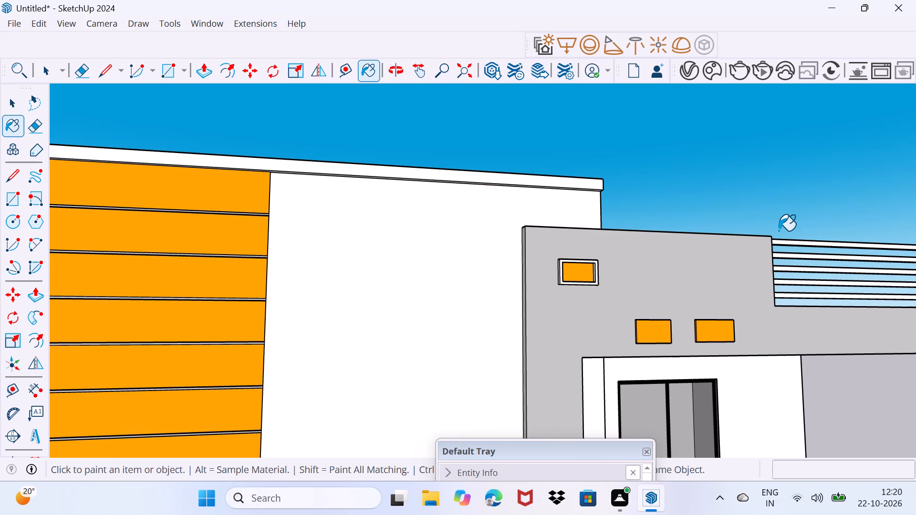
middle_click_drag(716, 296, 433, 206)
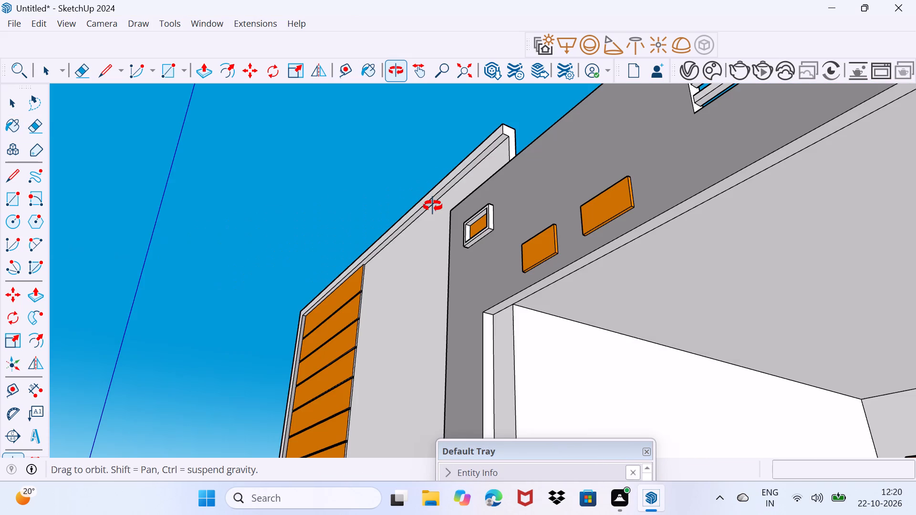
middle_click_drag(433, 206, 386, 102)
scroll(446, 224, "up", 5)
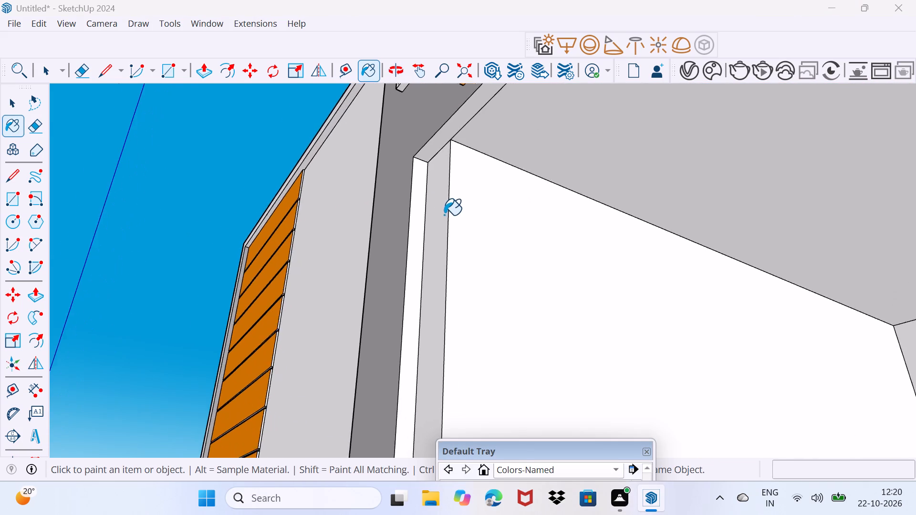
scroll(444, 215, "up", 3)
left_click(393, 177)
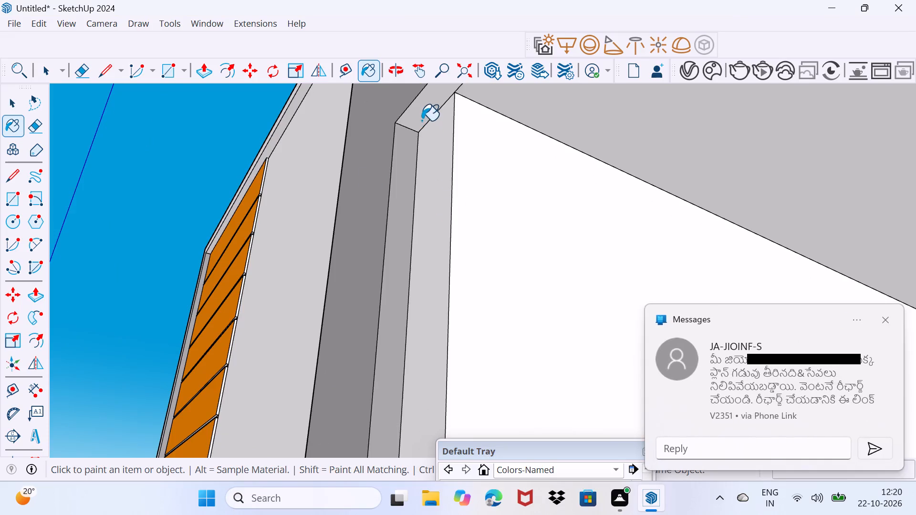
left_click(422, 119)
left_click(891, 316)
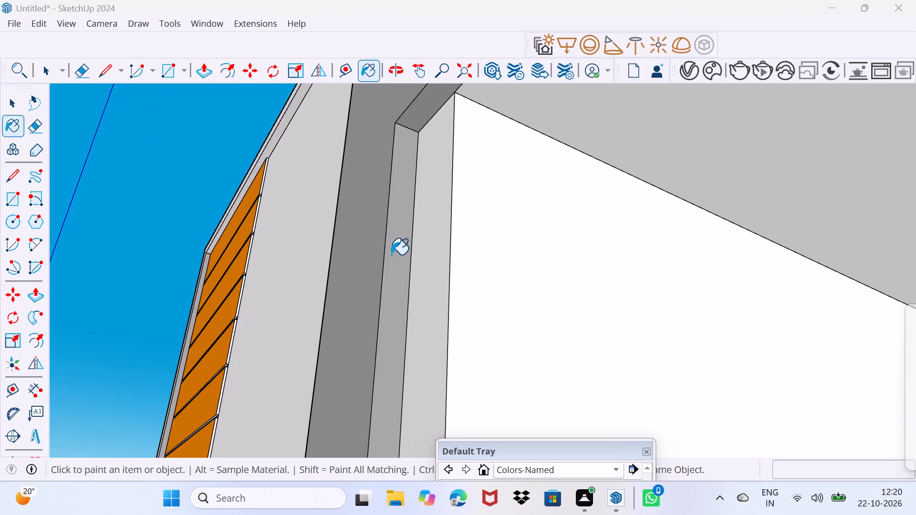
Paint the front face of the pillar that holds the decorative lattice panel grey.
scroll(391, 255, "down", 20)
scroll(391, 255, "down", 2)
middle_click_drag(383, 269, 657, 406)
scroll(652, 258, "up", 4)
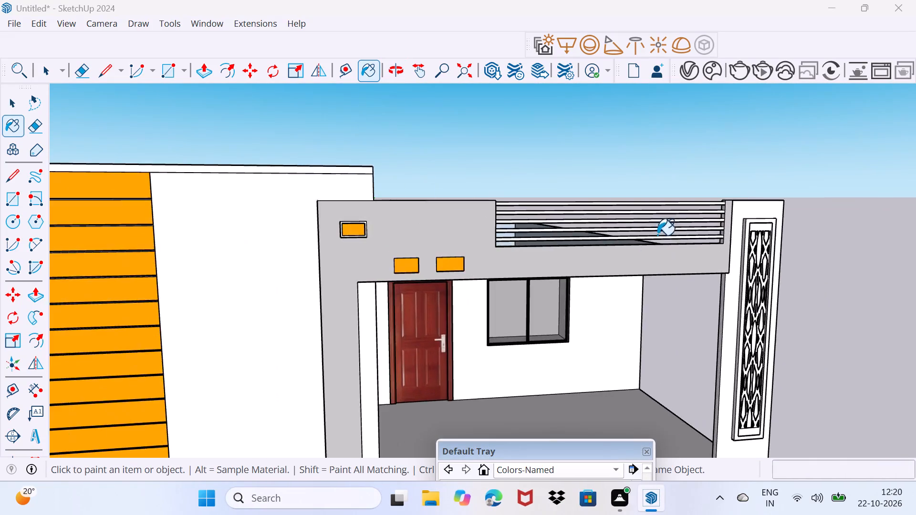
scroll(660, 234, "up", 3)
left_click(786, 243)
Paint the front faces of the five horizontal railing bars in the parapet opening grey.
scroll(788, 275, "up", 1)
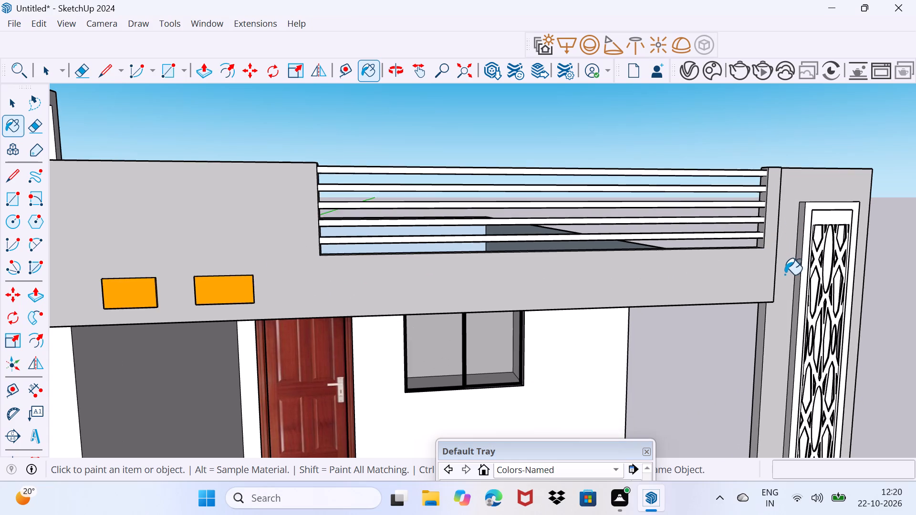
middle_click_drag(778, 274, 676, 321)
scroll(729, 281, "up", 4)
left_click(736, 279)
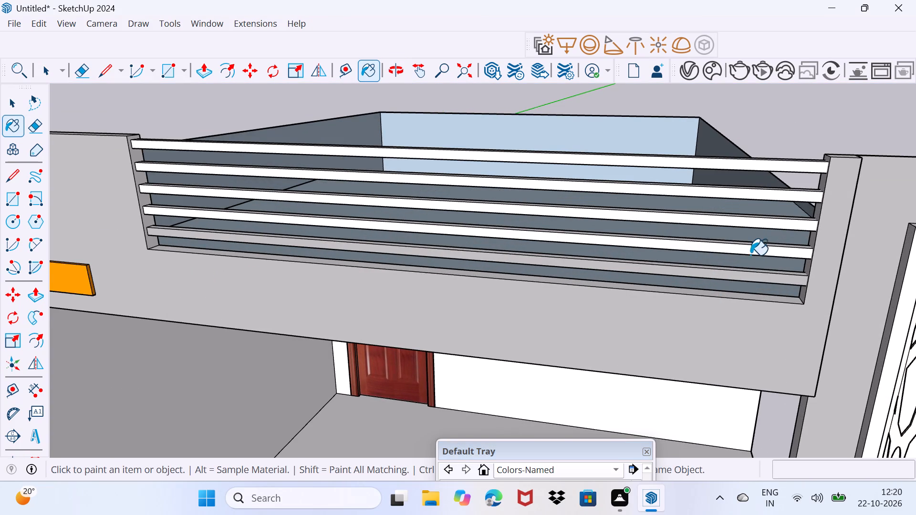
left_click(752, 250)
left_click(754, 226)
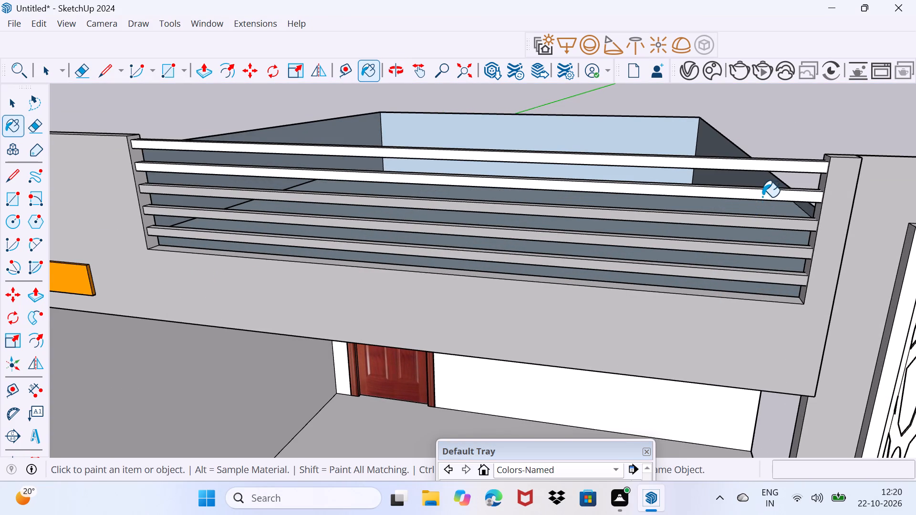
left_click(763, 195)
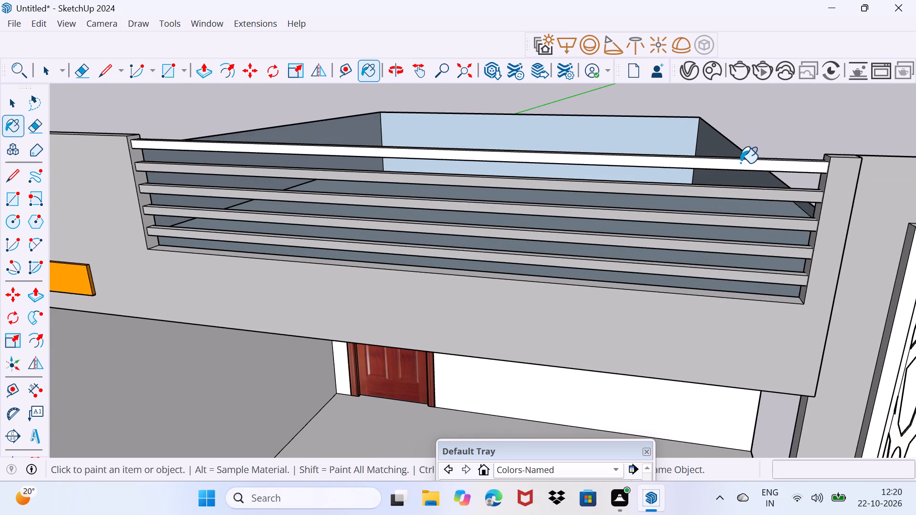
left_click(740, 163)
Paint the rear of the parapet and the rear and top faces of all five railing bars grey.
middle_click_drag(854, 212, 416, 207)
scroll(286, 280, "up", 3)
left_click(220, 301)
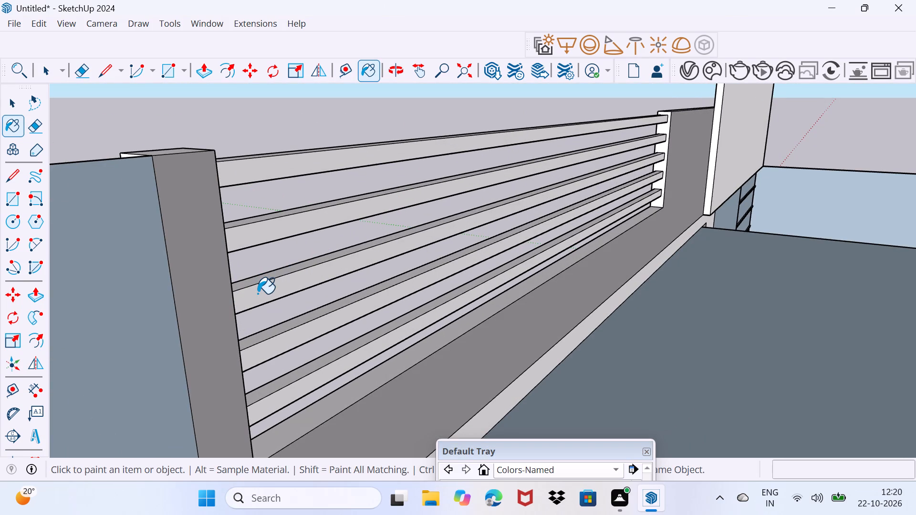
left_click(258, 294)
left_click(275, 346)
left_click(277, 330)
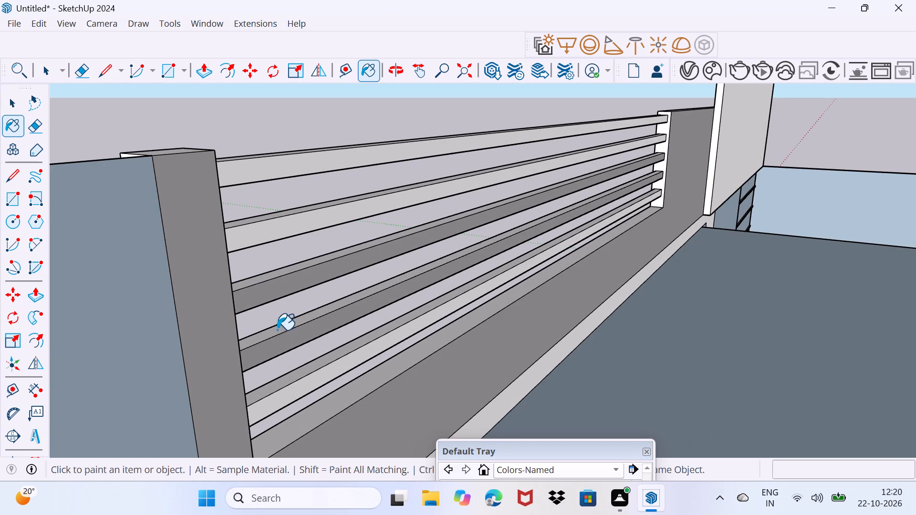
left_click(322, 377)
left_click(322, 365)
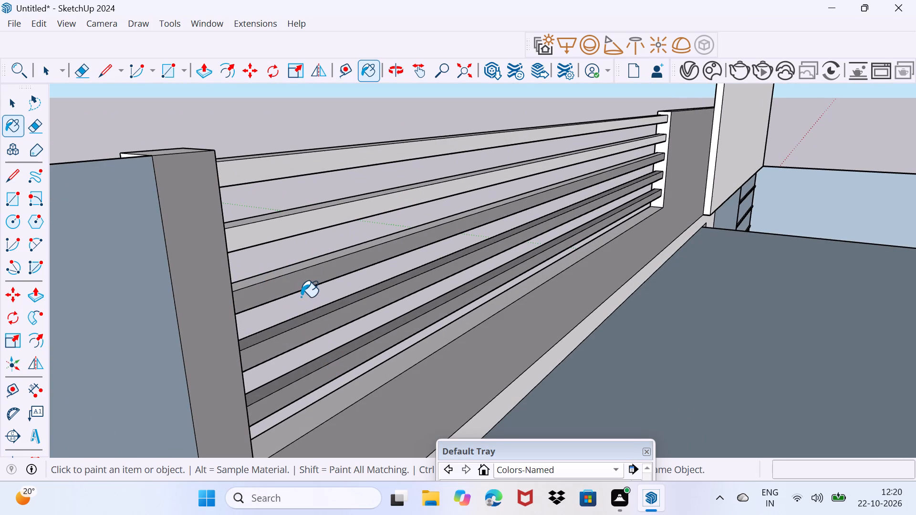
left_click(307, 263)
left_click(328, 218)
left_click(332, 205)
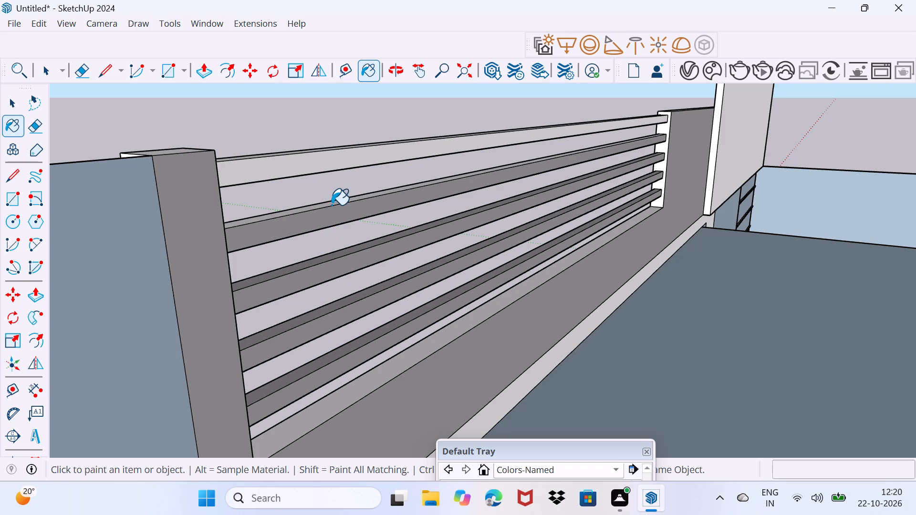
left_click(341, 163)
left_click(341, 153)
Paint the end faces of the railing opening, where the bars meet the parapet and the lattice pillar, grey.
scroll(562, 167, "up", 2)
scroll(719, 165, "up", 4)
left_click(626, 156)
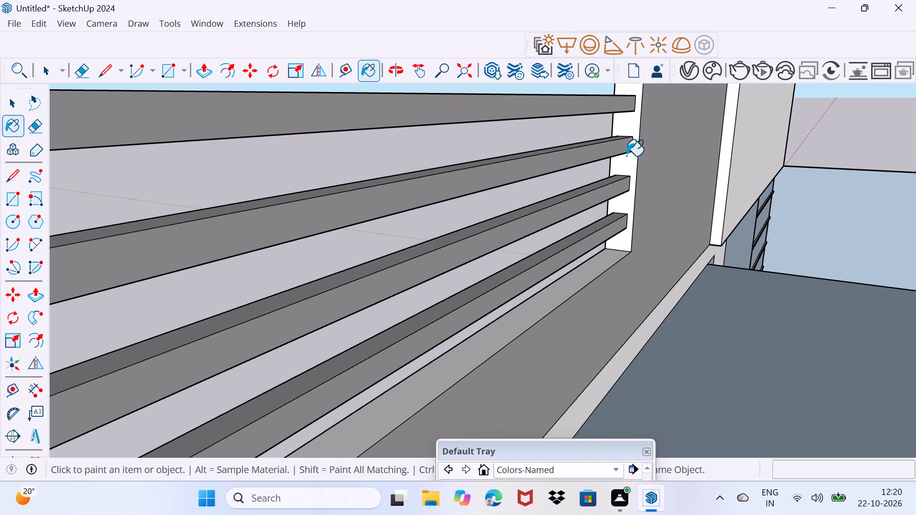
scroll(585, 221, "down", 9)
middle_click_drag(474, 292, 117, 296)
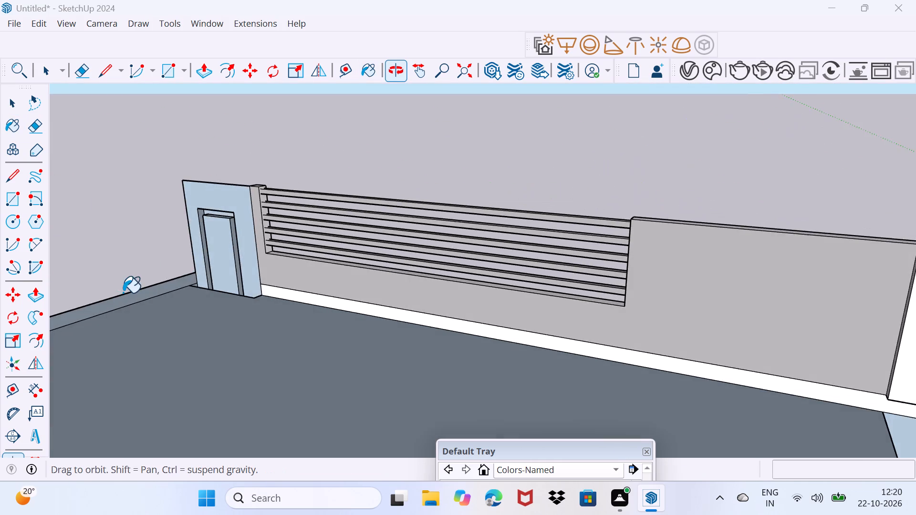
scroll(279, 268, "up", 11)
scroll(218, 208, "up", 5)
left_click(224, 205)
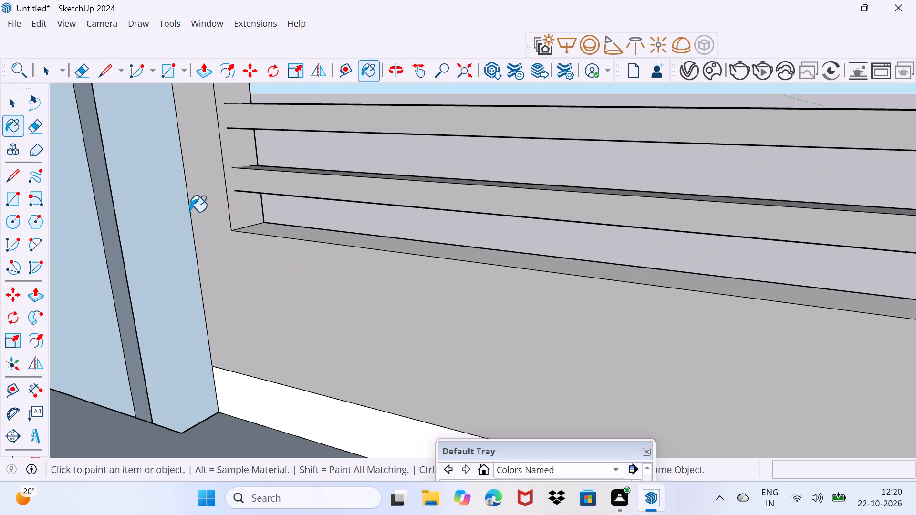
Paint the lattice pillar's rear face, the door-shaped panel in it and the edge of the panel's recess grey.
left_click(176, 225)
scroll(159, 244, "down", 9)
middle_click_drag(113, 255, 197, 249)
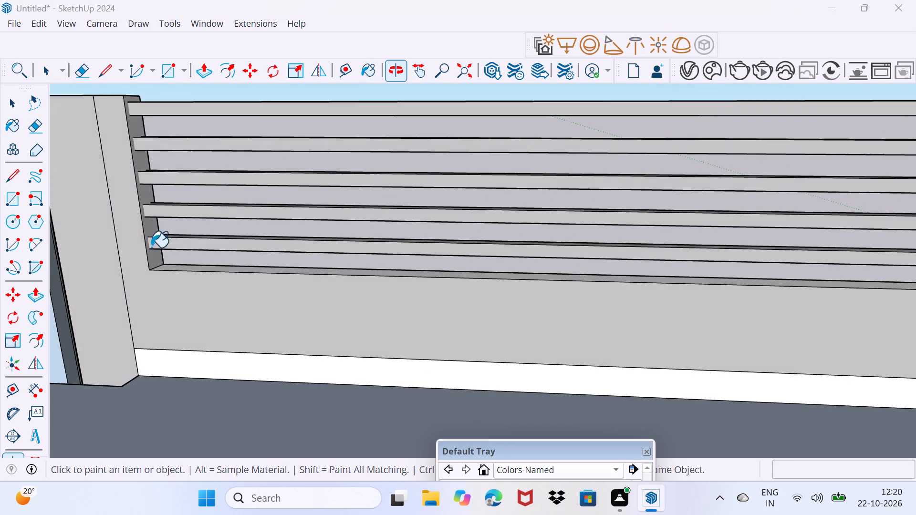
scroll(94, 255, "down", 1)
middle_click_drag(96, 257, 397, 230, "shift")
left_click(327, 252)
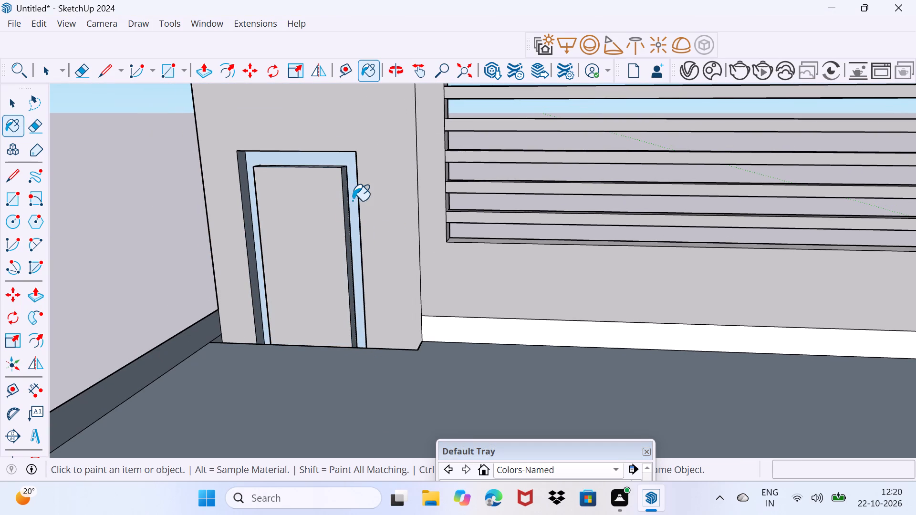
left_click(354, 187)
Paint the white strip along the rear base of the parapet and the lattice pillar's side facing the bars grey.
middle_click_drag(448, 280, 248, 258)
scroll(248, 258, "down", 2)
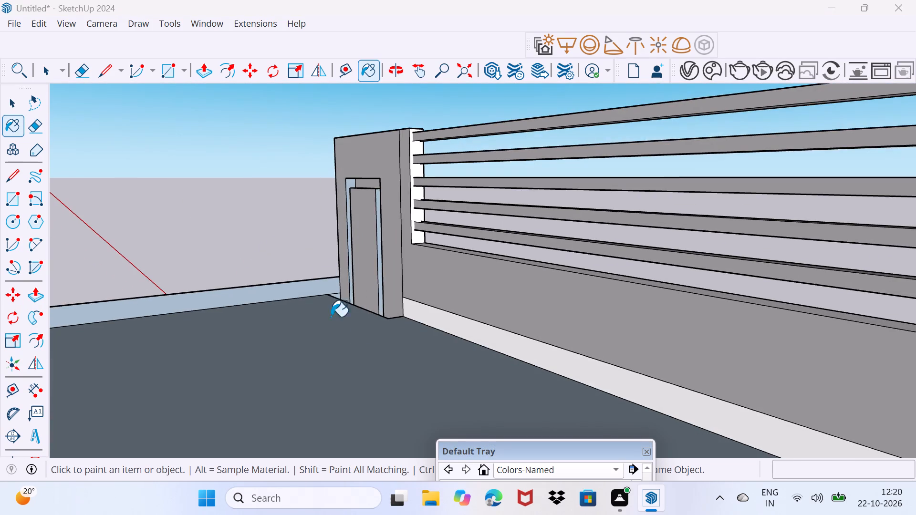
scroll(411, 376, "up", 3)
left_click(460, 321)
scroll(365, 297, "down", 7)
scroll(395, 233, "up", 15)
left_click(371, 187)
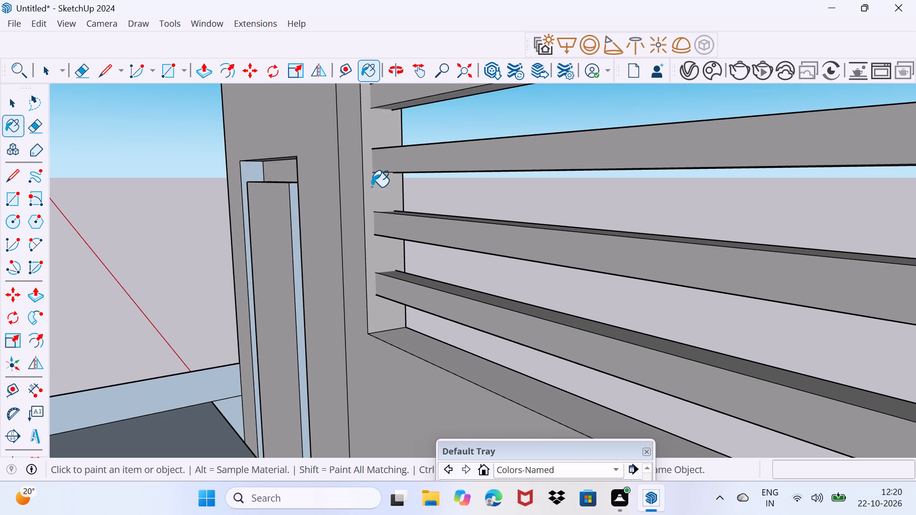
Paint the inner sides and back strips of the recess around the door-shaped panel on the lattice pillar's rear grey.
scroll(372, 205, "down", 18)
scroll(336, 268, "up", 9)
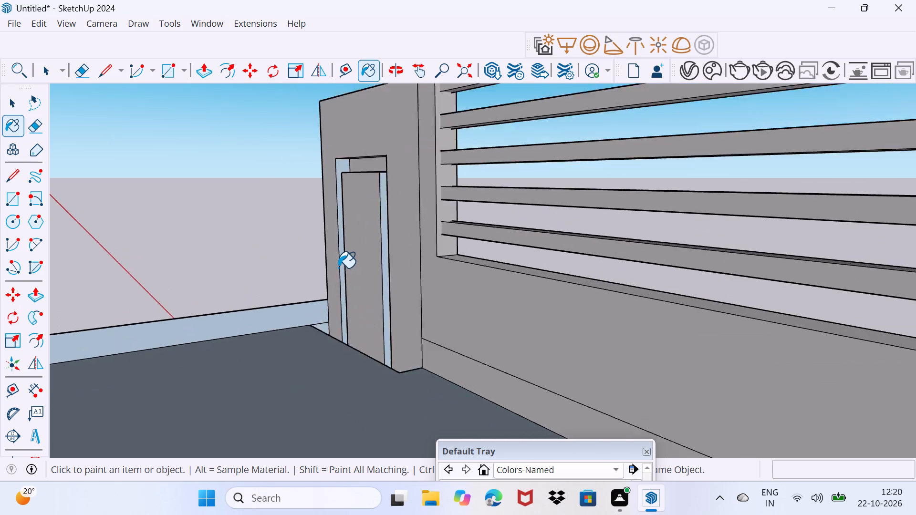
scroll(338, 268, "up", 13)
left_click(343, 265)
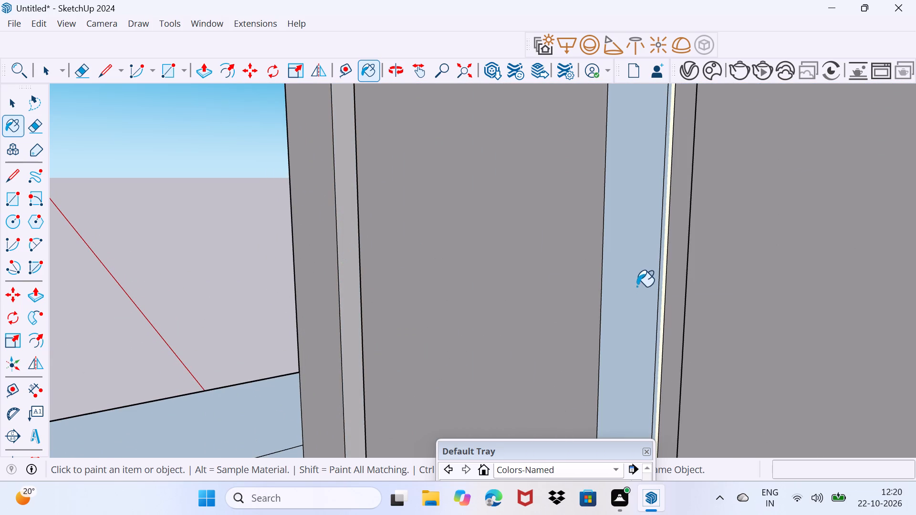
left_click(637, 287)
left_click(661, 280)
middle_click_drag(623, 288, 843, 323)
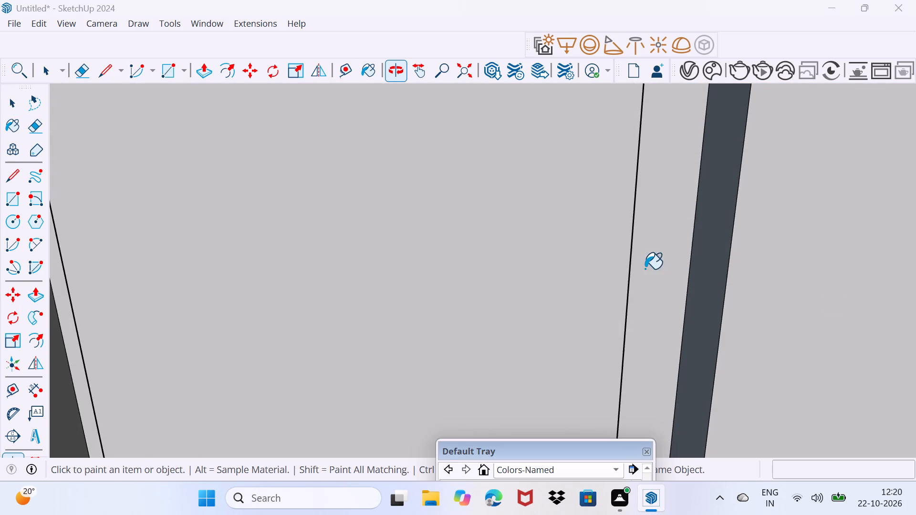
left_click_drag(647, 269, 653, 269)
double_click(659, 267)
middle_click_drag(658, 269, 656, 274)
scroll(658, 269, "down", 19)
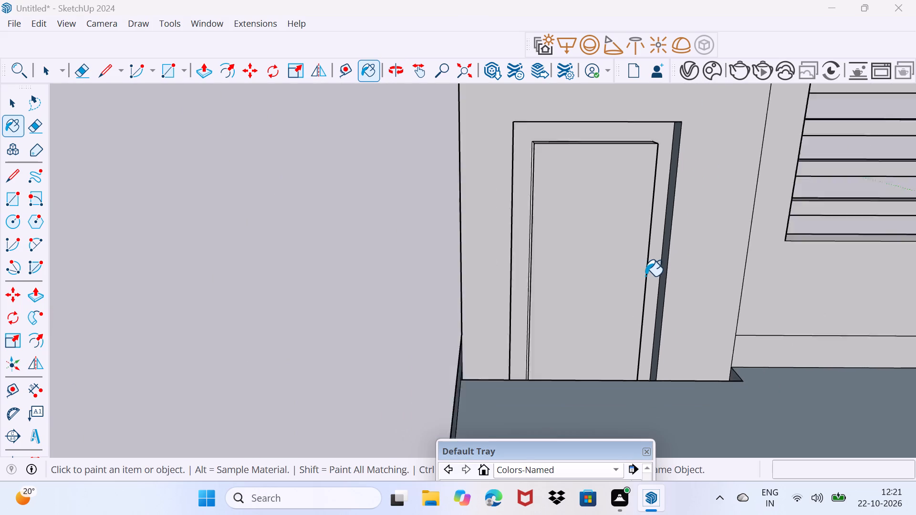
scroll(645, 276, "down", 5)
scroll(551, 275, "up", 6)
Paint the remaining thin white strips along the side of that recess grey.
middle_click_drag(672, 324, 770, 321)
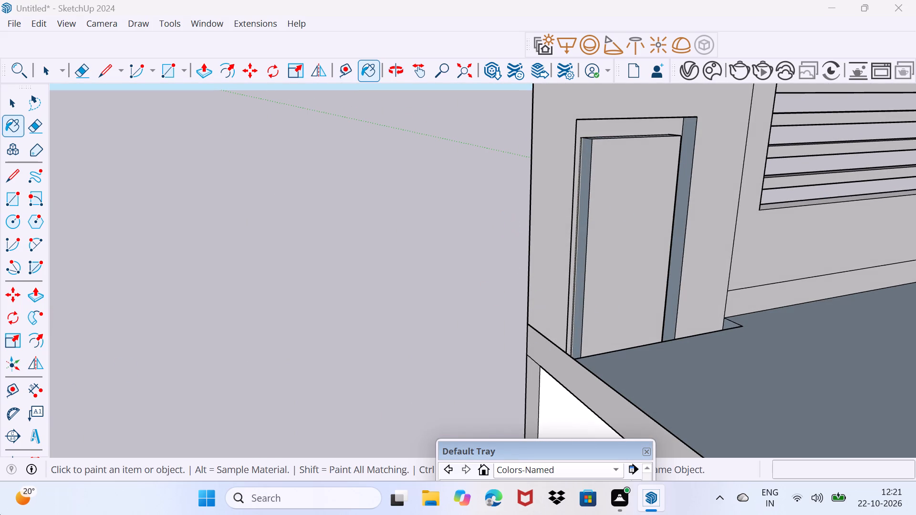
scroll(598, 354, "up", 16)
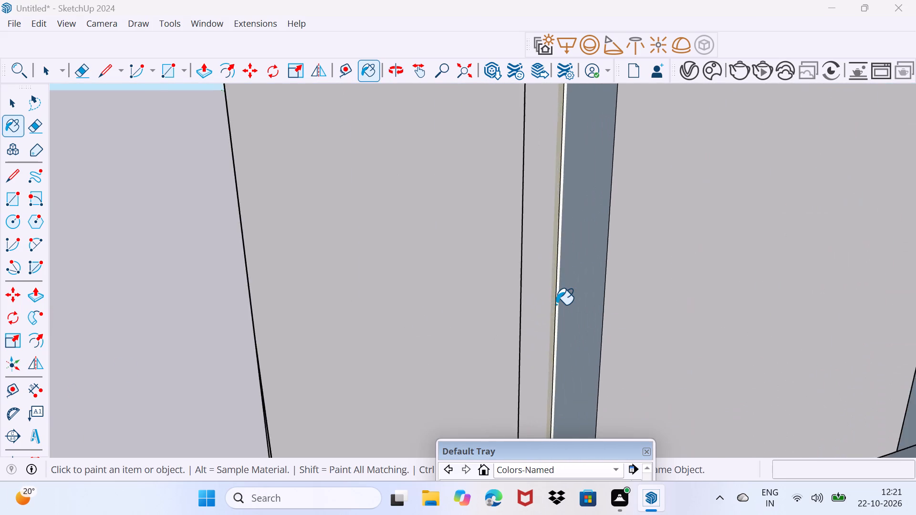
scroll(556, 305, "up", 11)
left_click(559, 298)
scroll(559, 295, "down", 1)
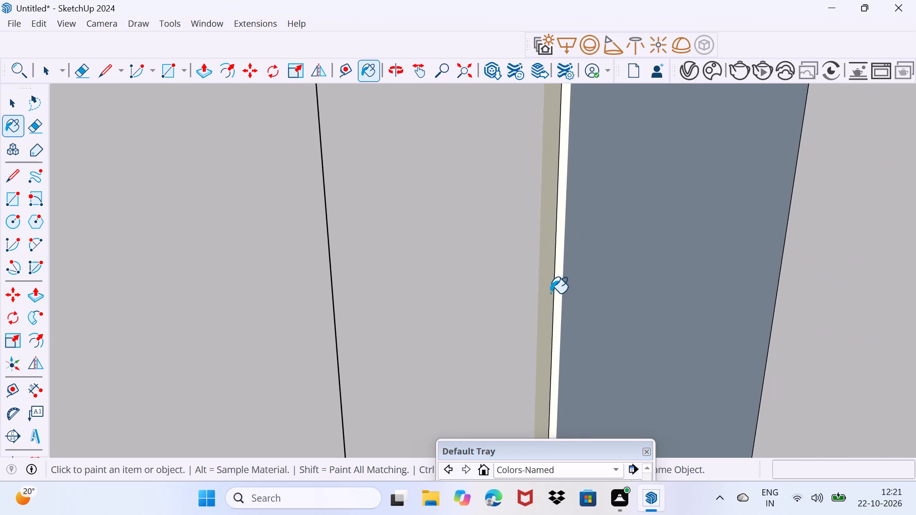
scroll(551, 293, "up", 12)
left_click(579, 276)
scroll(579, 276, "down", 6)
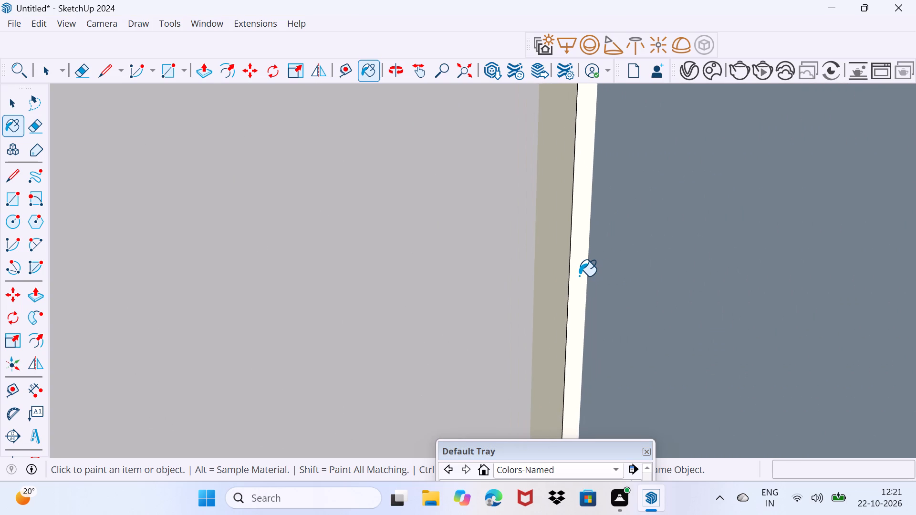
scroll(579, 276, "down", 20)
scroll(579, 276, "down", 17)
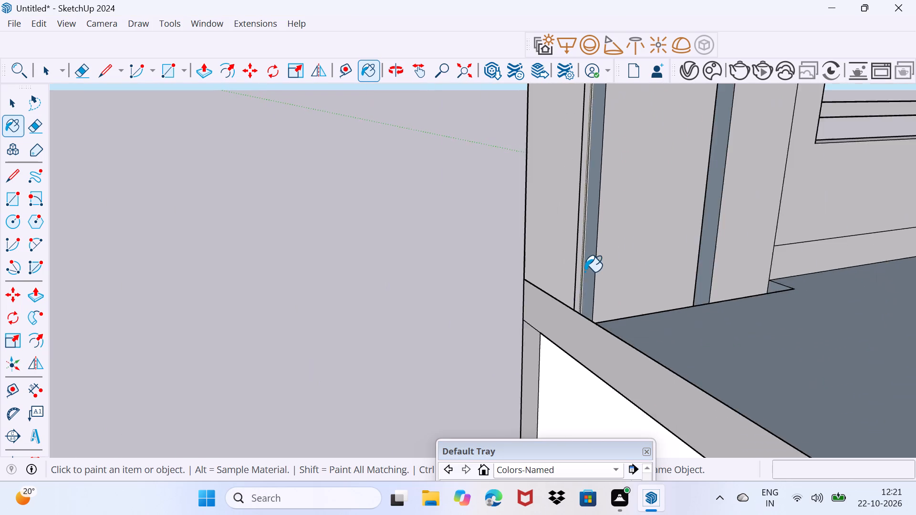
scroll(585, 272, "down", 4)
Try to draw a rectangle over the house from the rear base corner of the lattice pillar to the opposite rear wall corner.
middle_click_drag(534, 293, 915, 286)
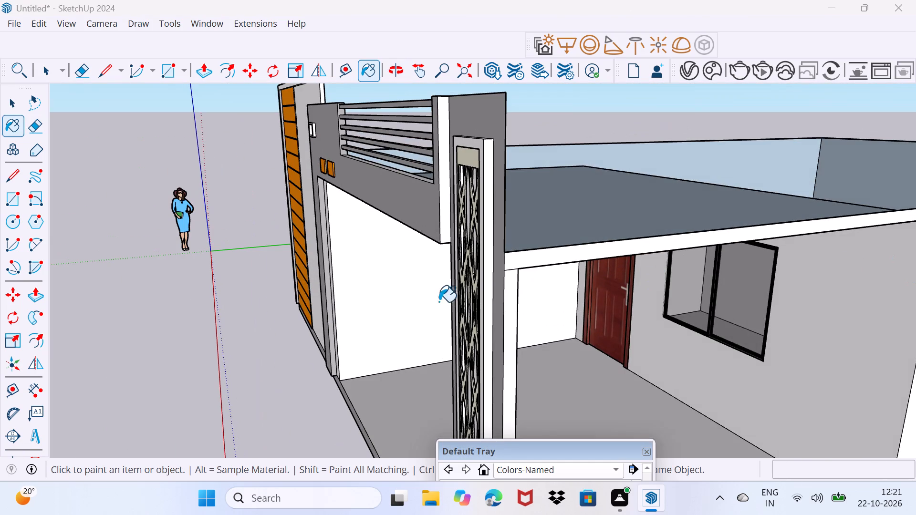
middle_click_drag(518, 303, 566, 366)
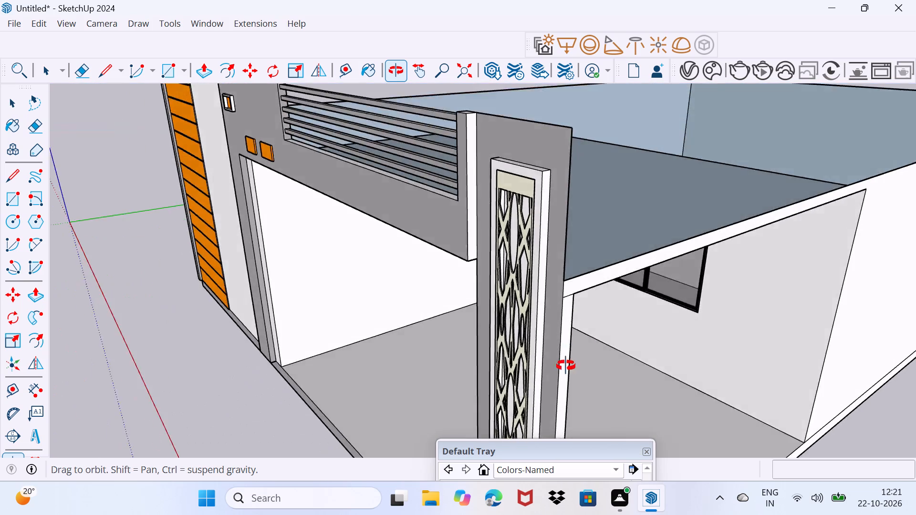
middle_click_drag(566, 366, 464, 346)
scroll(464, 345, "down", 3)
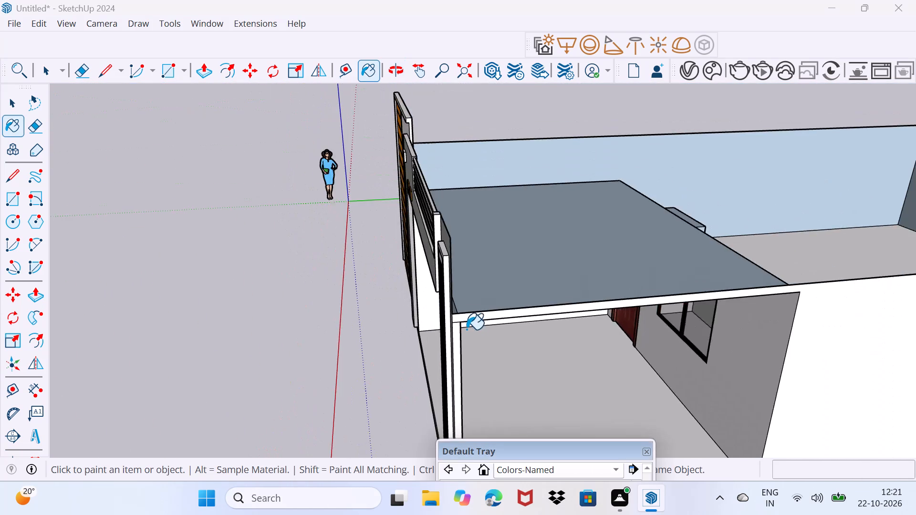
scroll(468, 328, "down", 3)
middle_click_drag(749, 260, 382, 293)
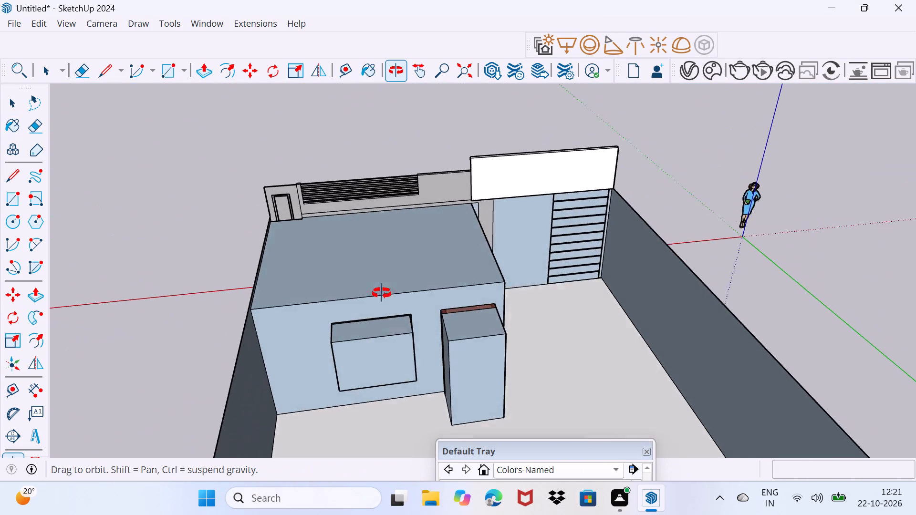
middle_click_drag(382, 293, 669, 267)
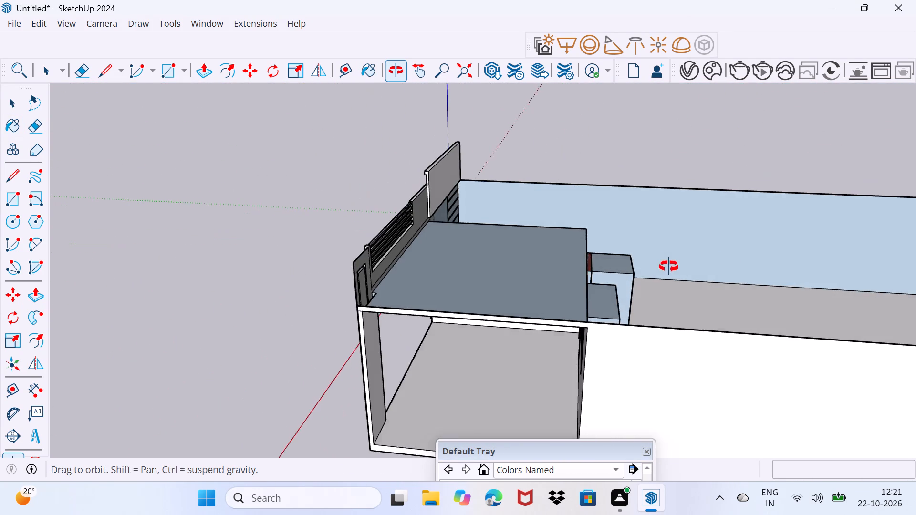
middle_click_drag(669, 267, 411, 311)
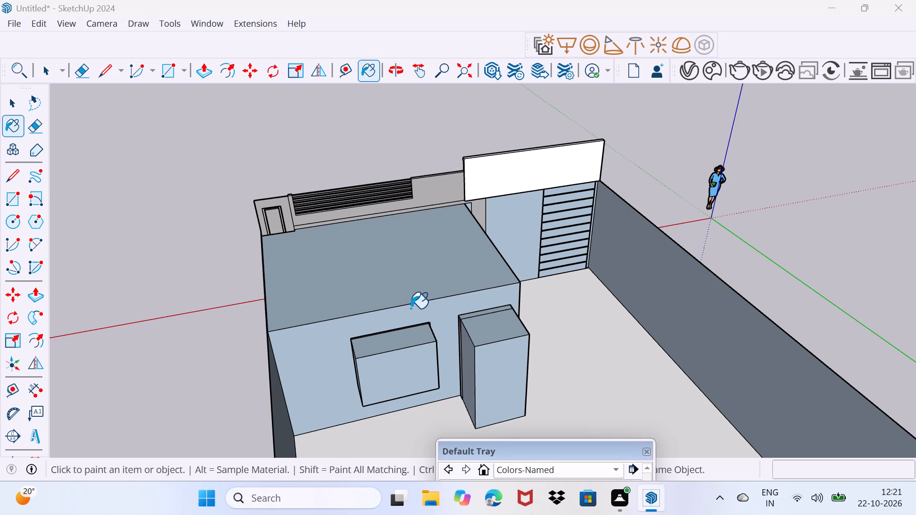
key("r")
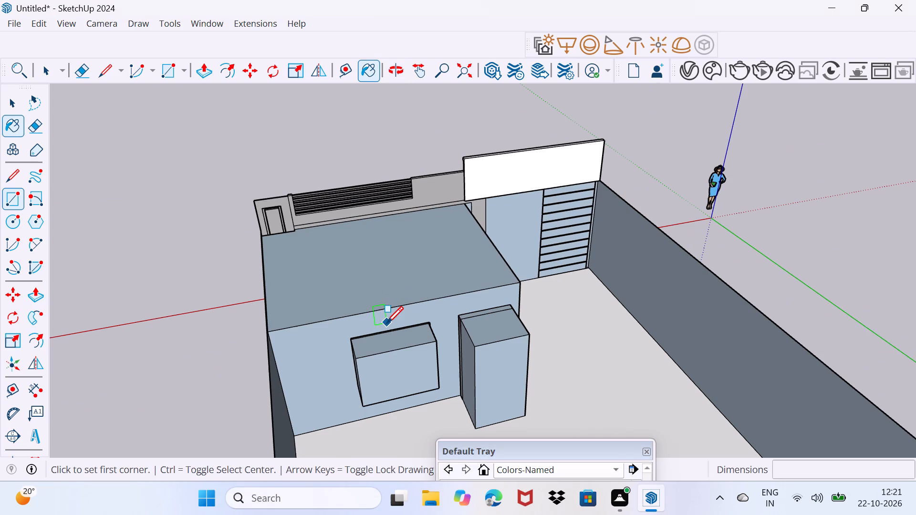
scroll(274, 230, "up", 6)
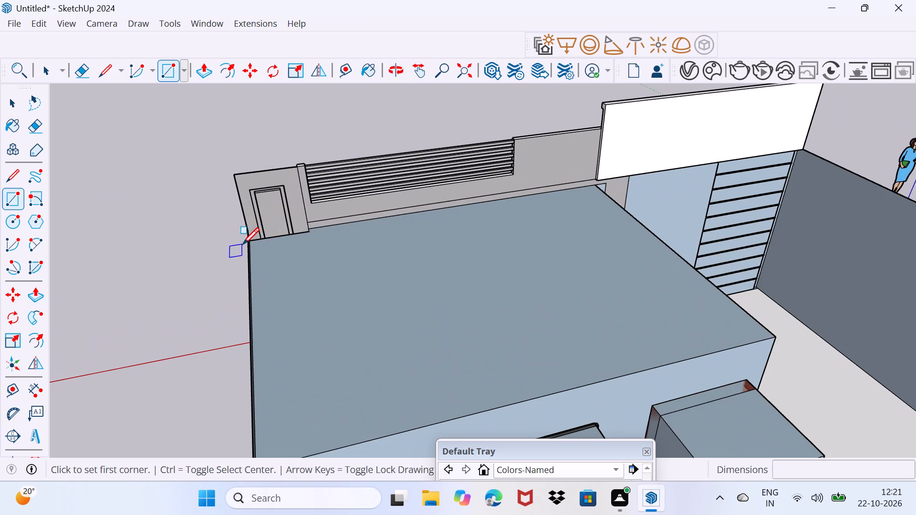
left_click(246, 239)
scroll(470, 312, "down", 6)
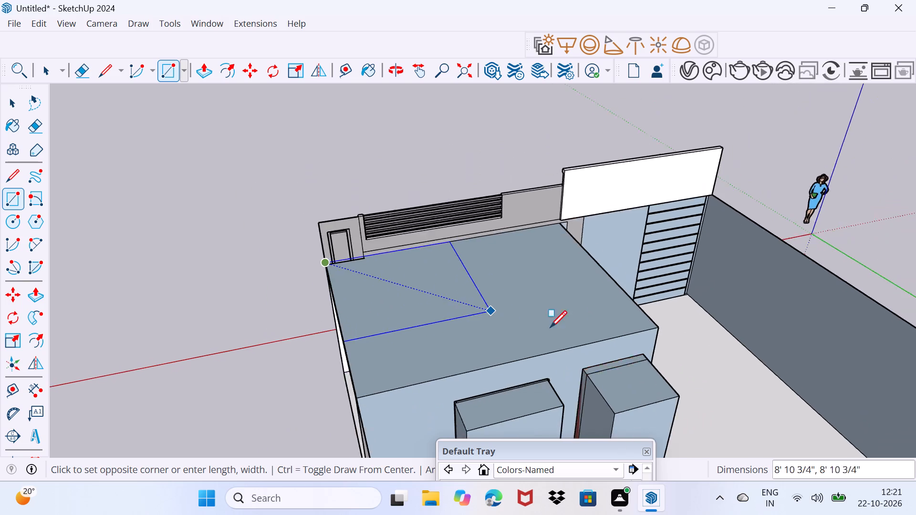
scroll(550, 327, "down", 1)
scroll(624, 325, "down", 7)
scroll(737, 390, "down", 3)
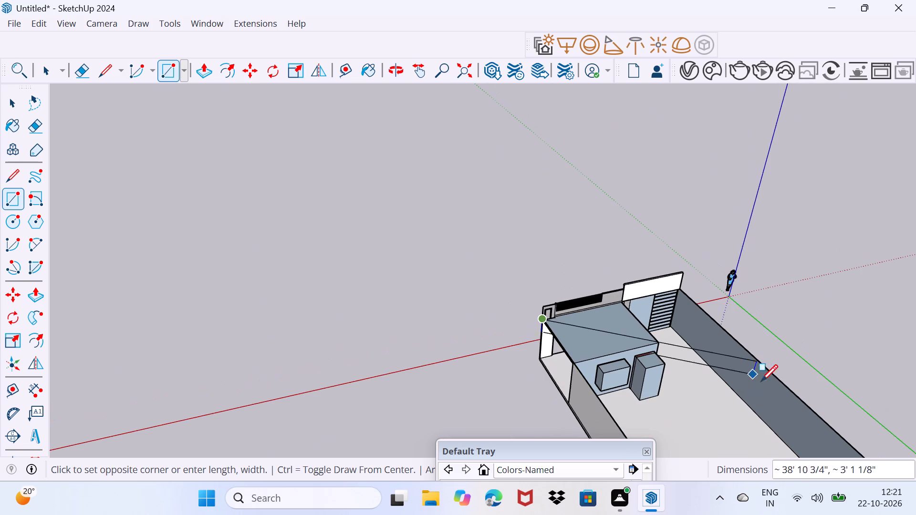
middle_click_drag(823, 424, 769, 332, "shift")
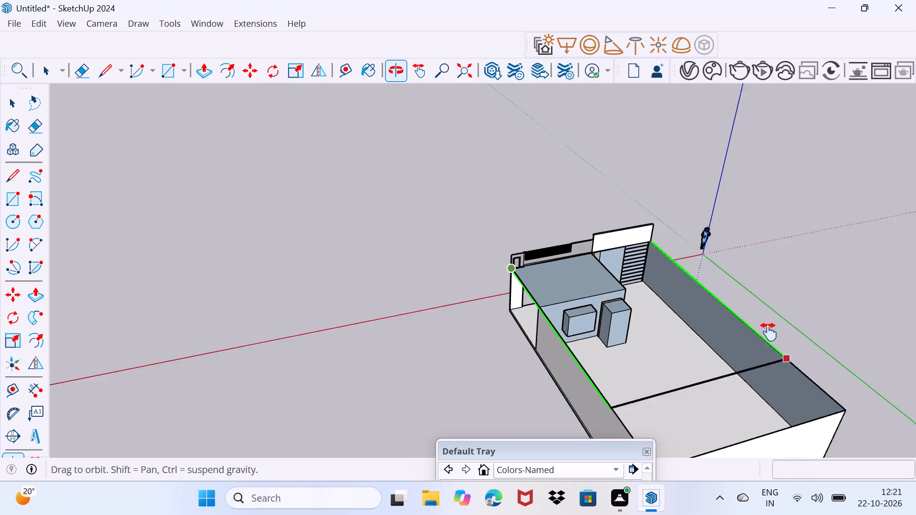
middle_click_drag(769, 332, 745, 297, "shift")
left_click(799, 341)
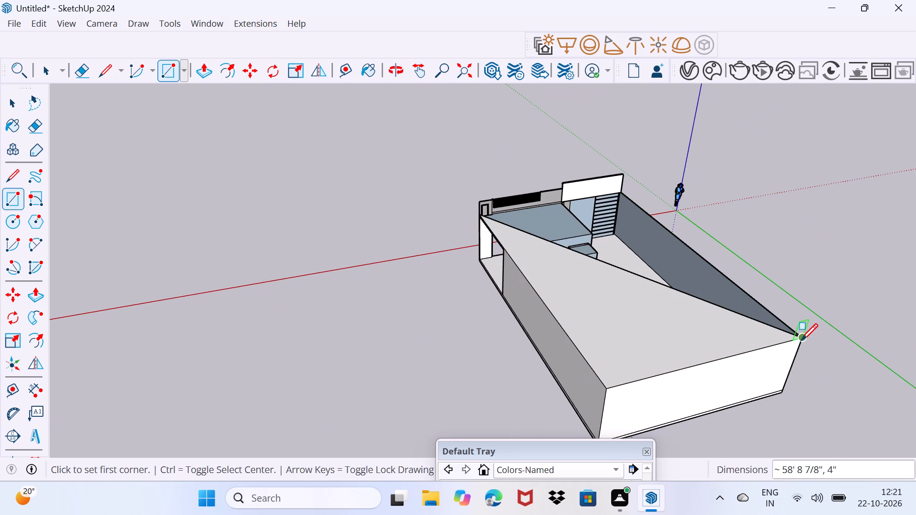
Draw a 30' 9 15/16" by 50' rectangle from the pillar's rear base corner to the opposite rear wall corner, covering the whole house.
left_click(488, 220)
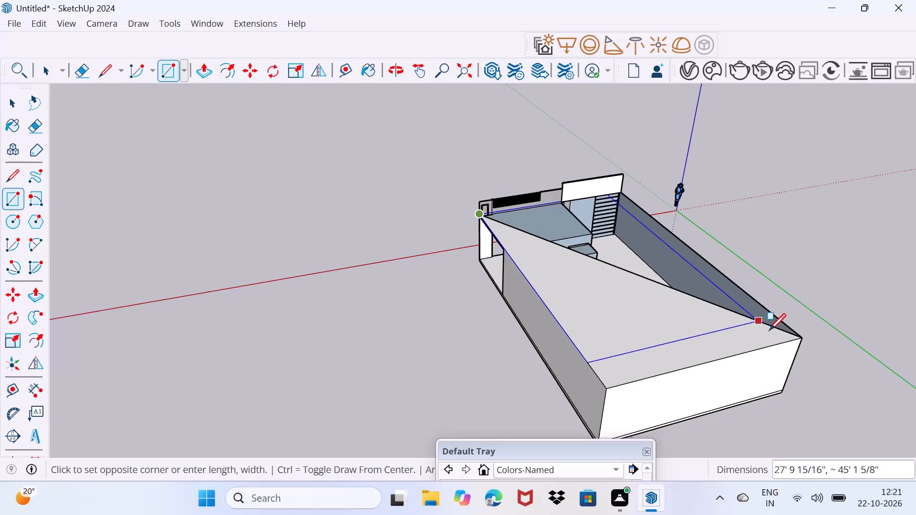
left_click(805, 336)
Erase the diagonal edge running across the new roof face.
scroll(652, 317, "up", 1)
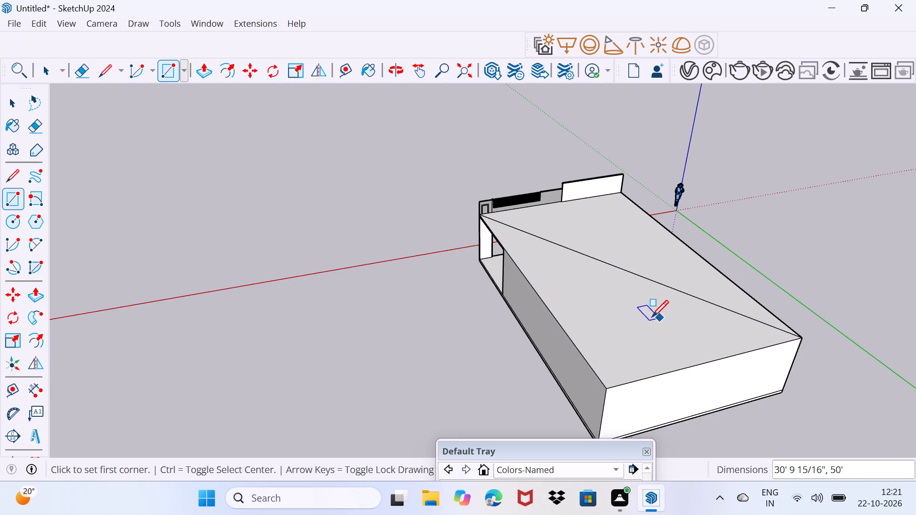
scroll(652, 317, "up", 10)
middle_click_drag(649, 286, 915, 362)
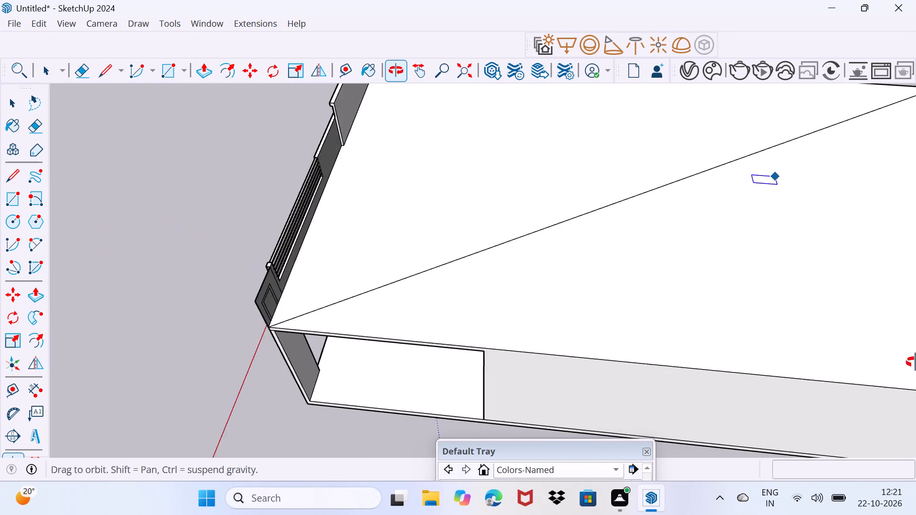
middle_click_drag(915, 362, 896, 345)
scroll(467, 265, "up", 3)
key("e")
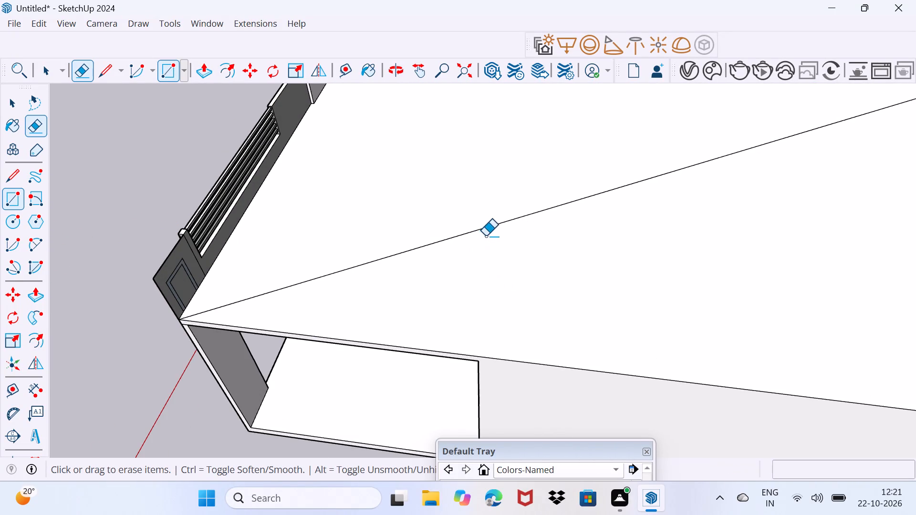
left_click(495, 223)
Erase the horizontal line across the white front wall between the orange slatted panel and the grey entrance frame.
scroll(416, 243, "down", 4)
middle_click_drag(323, 281, 374, 286)
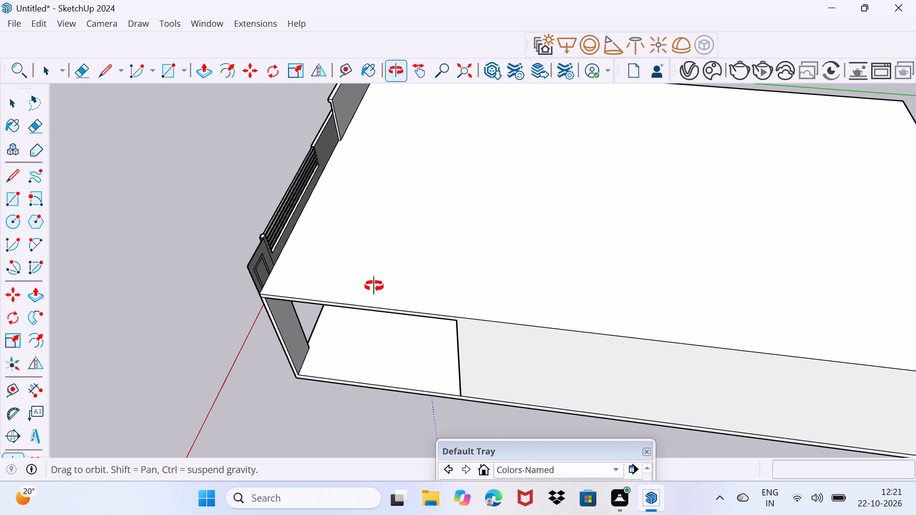
middle_click_drag(374, 286, 584, 197)
scroll(429, 320, "up", 2)
middle_click_drag(458, 311, 490, 317)
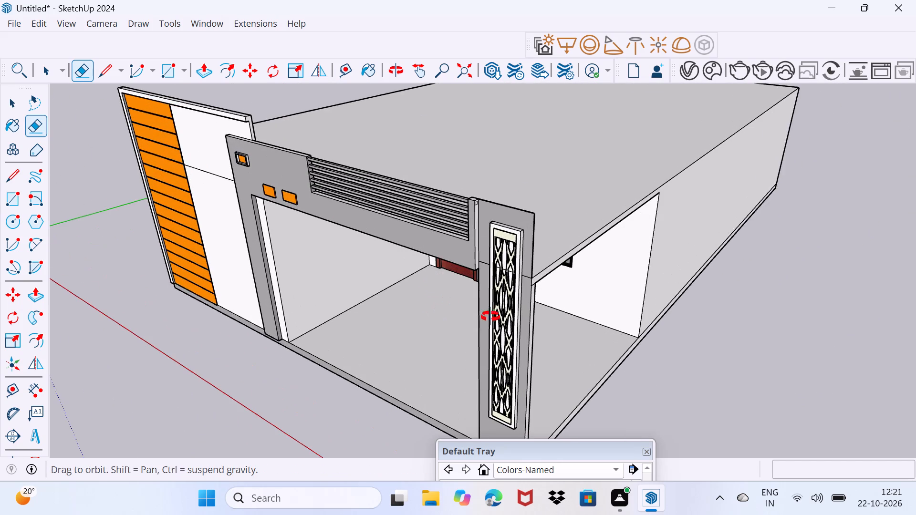
middle_click_drag(490, 317, 631, 265)
scroll(445, 355, "up", 2)
middle_click_drag(444, 354, 461, 356)
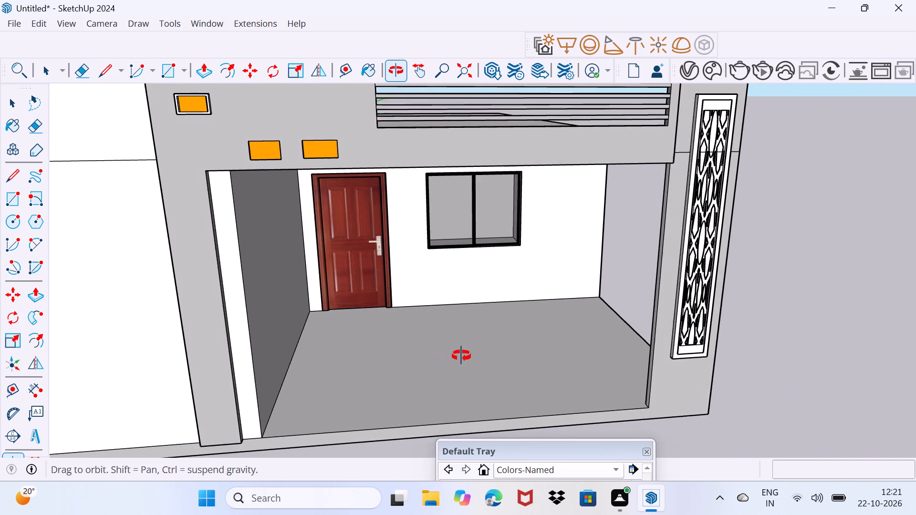
middle_click_drag(461, 356, 619, 340)
scroll(324, 274, "down", 1)
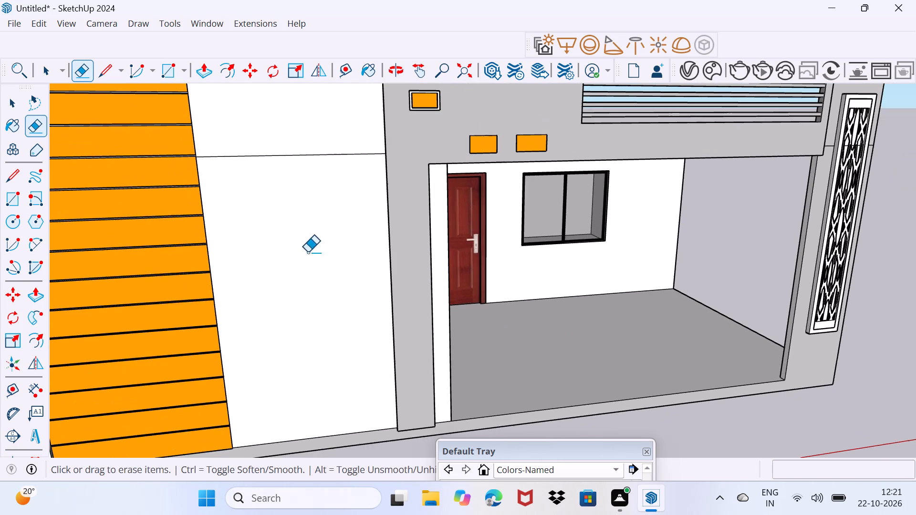
left_click(324, 152)
left_click(324, 155)
scroll(241, 184, "down", 2)
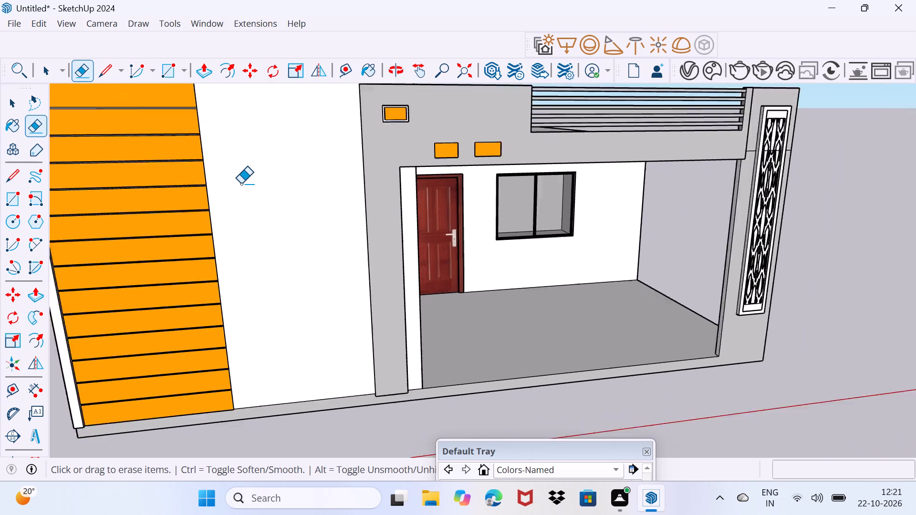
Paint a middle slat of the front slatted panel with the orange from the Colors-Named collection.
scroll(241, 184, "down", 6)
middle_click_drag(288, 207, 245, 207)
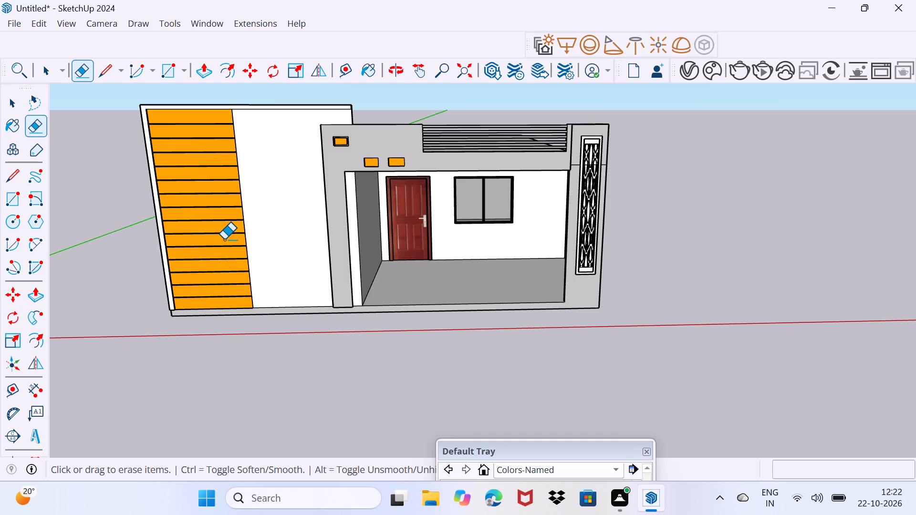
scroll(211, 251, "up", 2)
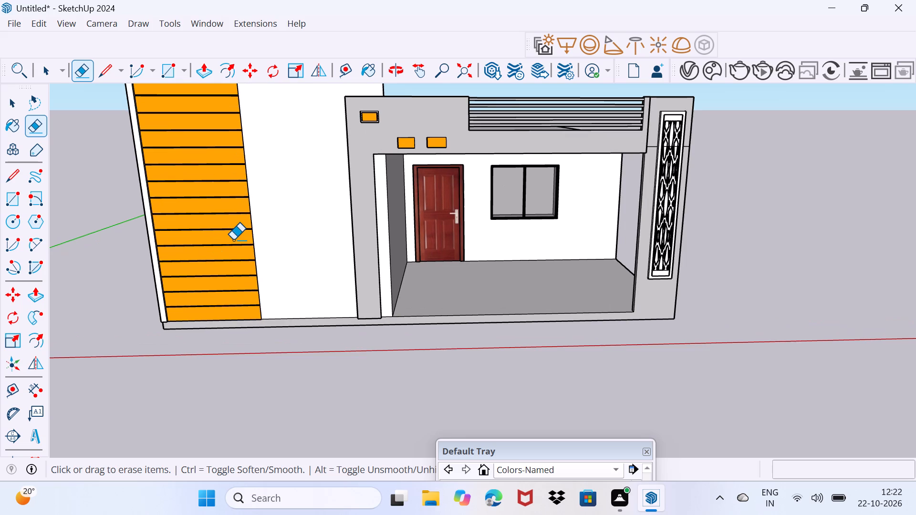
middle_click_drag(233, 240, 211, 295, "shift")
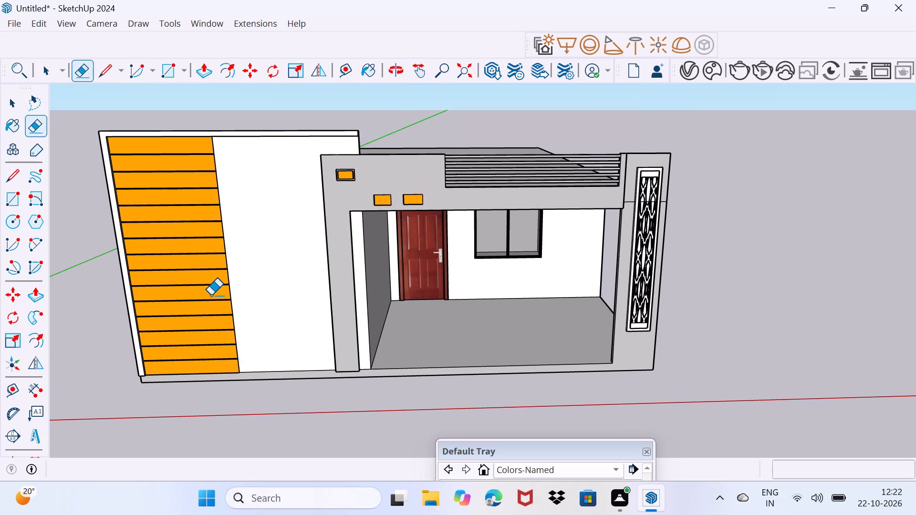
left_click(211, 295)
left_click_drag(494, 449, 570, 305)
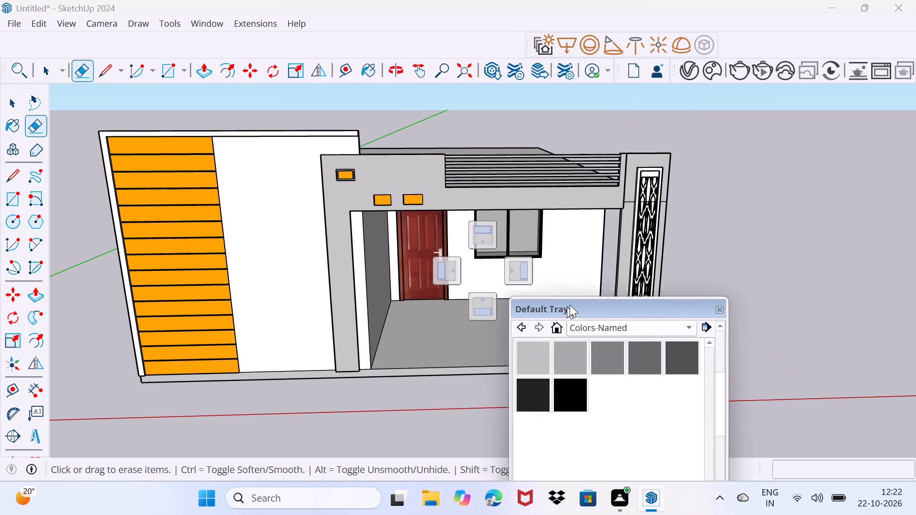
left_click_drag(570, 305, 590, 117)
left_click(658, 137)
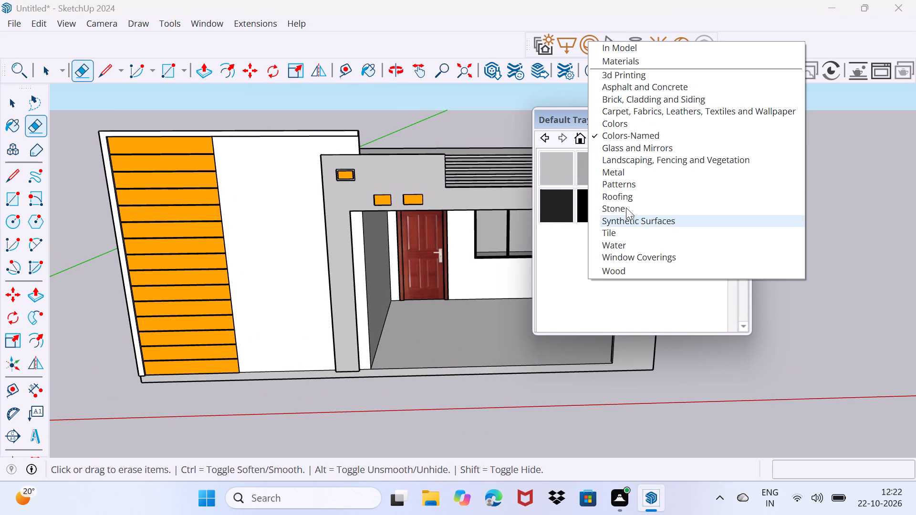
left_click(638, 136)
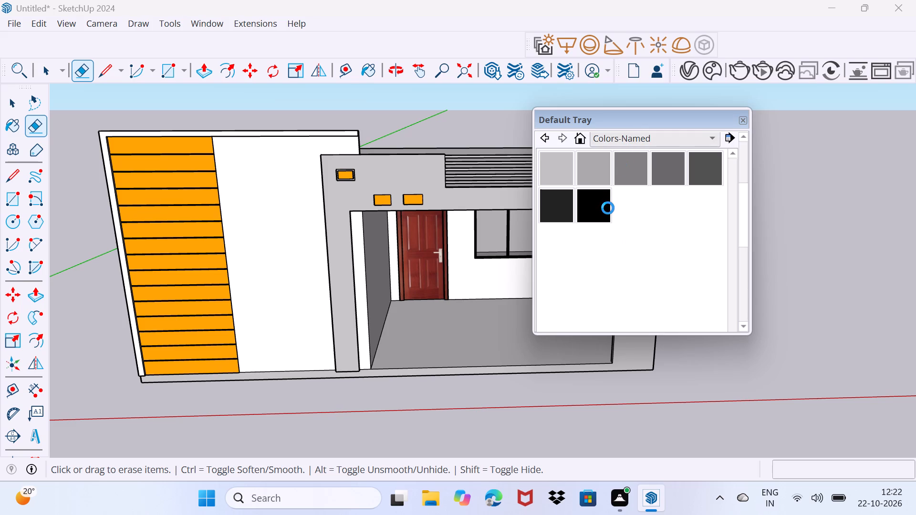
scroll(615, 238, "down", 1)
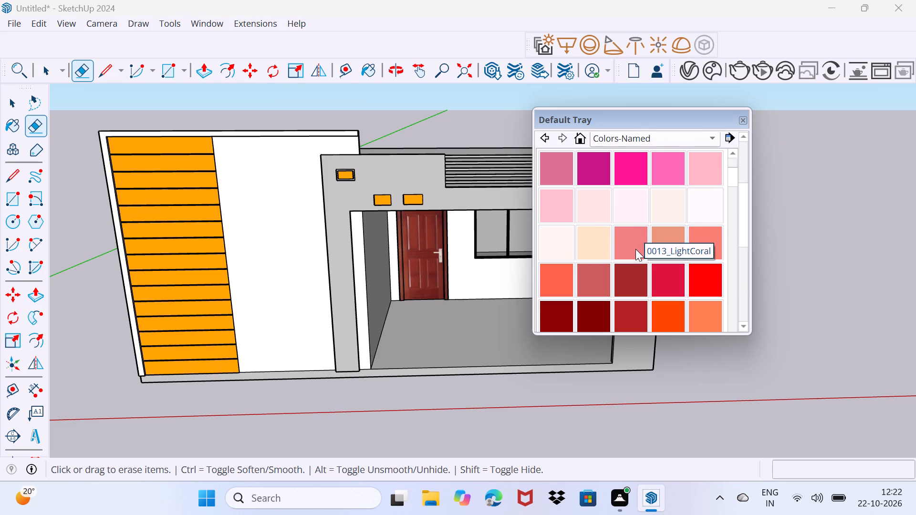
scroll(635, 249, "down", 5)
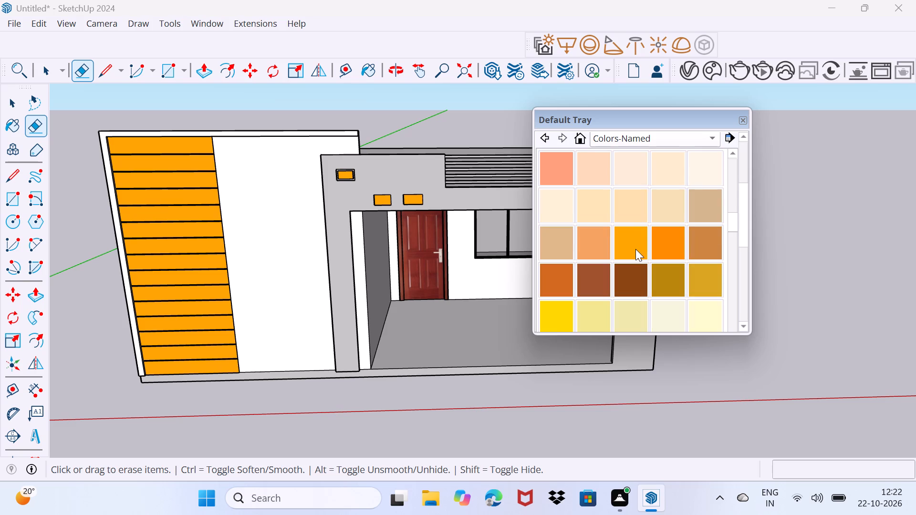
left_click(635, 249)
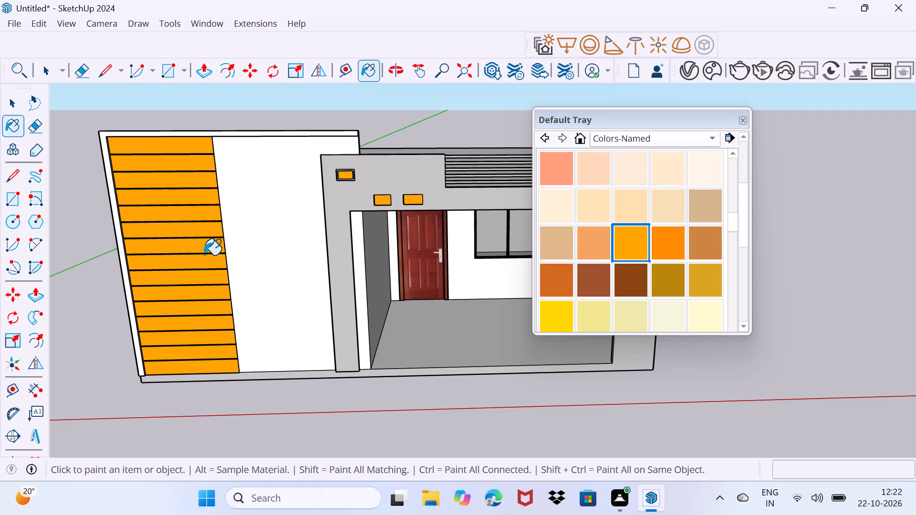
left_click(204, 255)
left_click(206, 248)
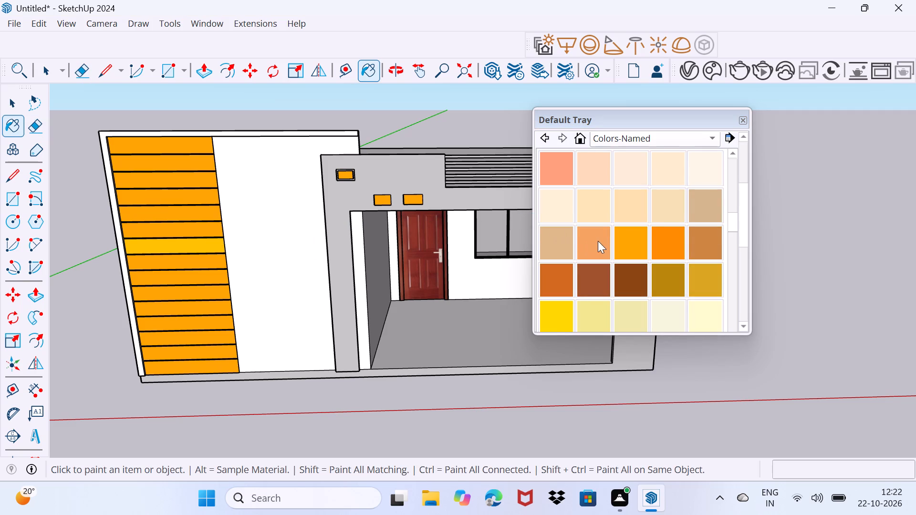
Paint the seven lower slats of the front slatted panel with 0046_Gold from Colors-Named.
scroll(644, 250, "down", 2)
left_click(555, 246)
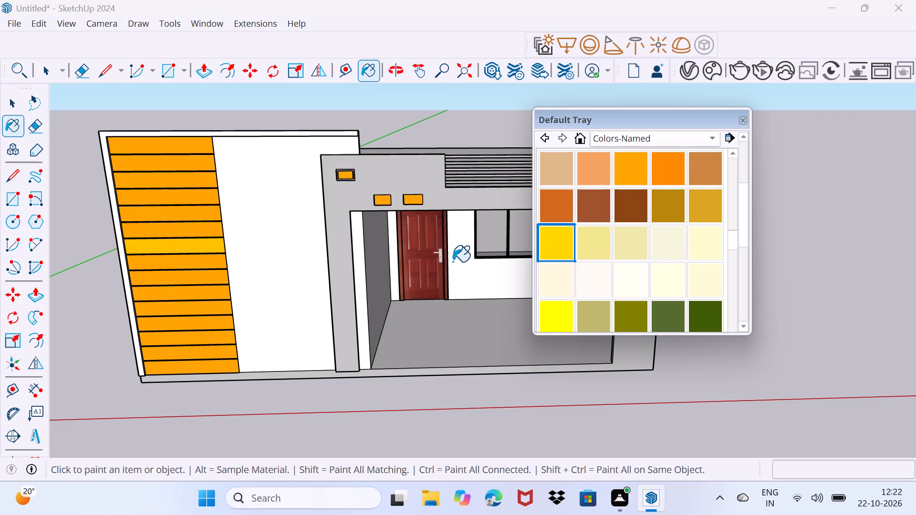
left_click(205, 320)
left_click(208, 299)
left_click(209, 280)
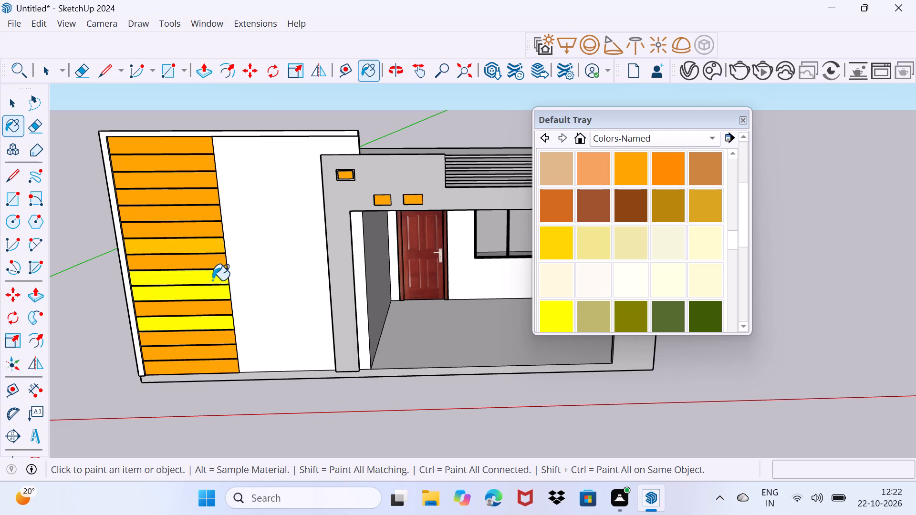
left_click(196, 297)
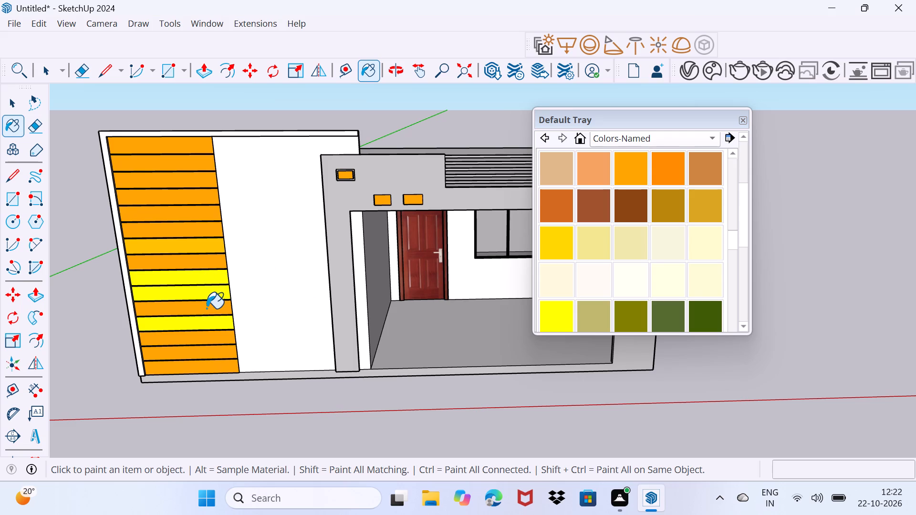
left_click(207, 308)
left_click(215, 335)
left_click(217, 346)
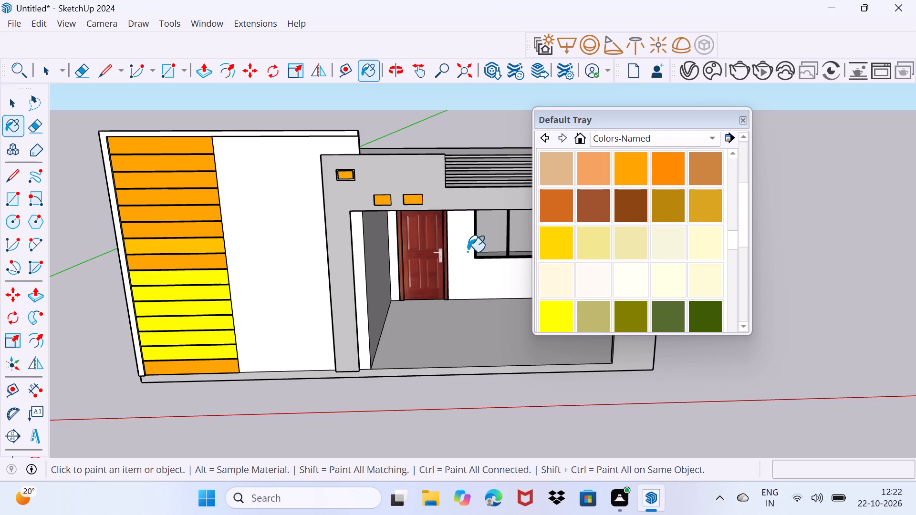
left_click(198, 363)
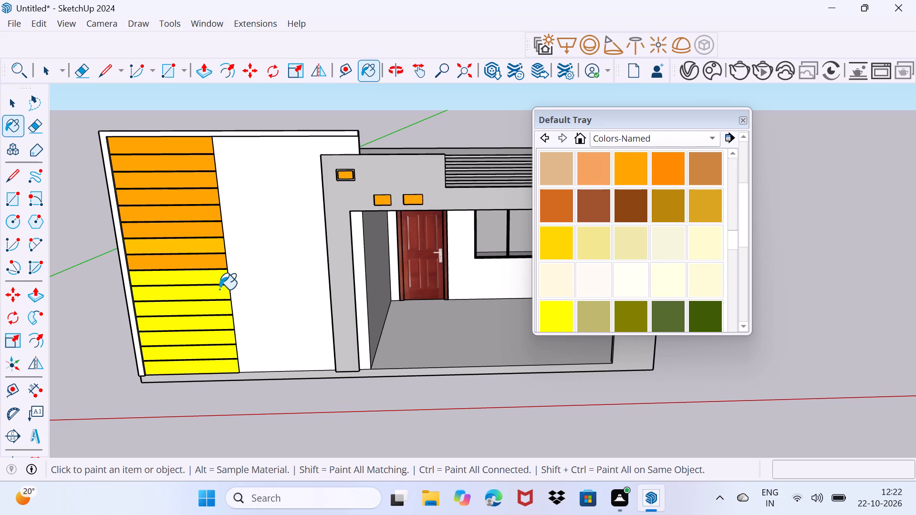
Paint the remaining eight upper slats of the front slatted panel with 0046_Gold.
left_click(212, 266)
left_click(216, 244)
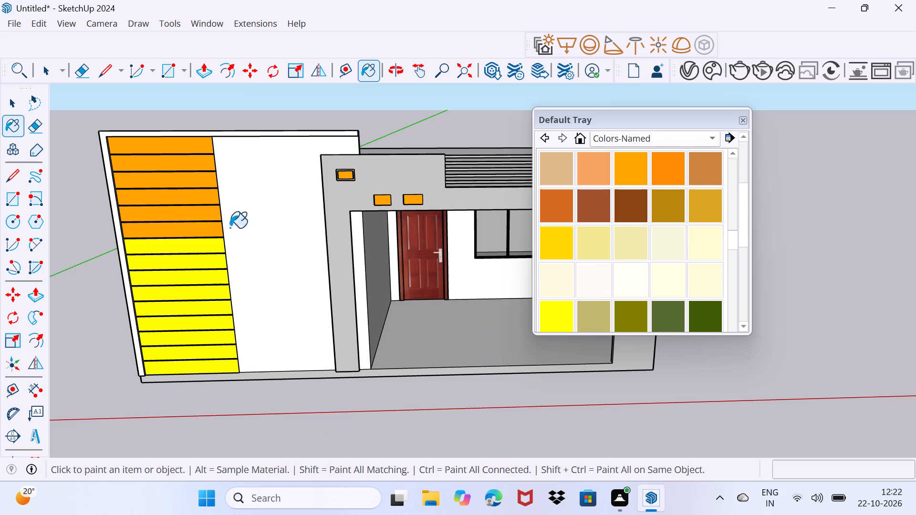
left_click(209, 225)
left_click(204, 206)
left_click(203, 189)
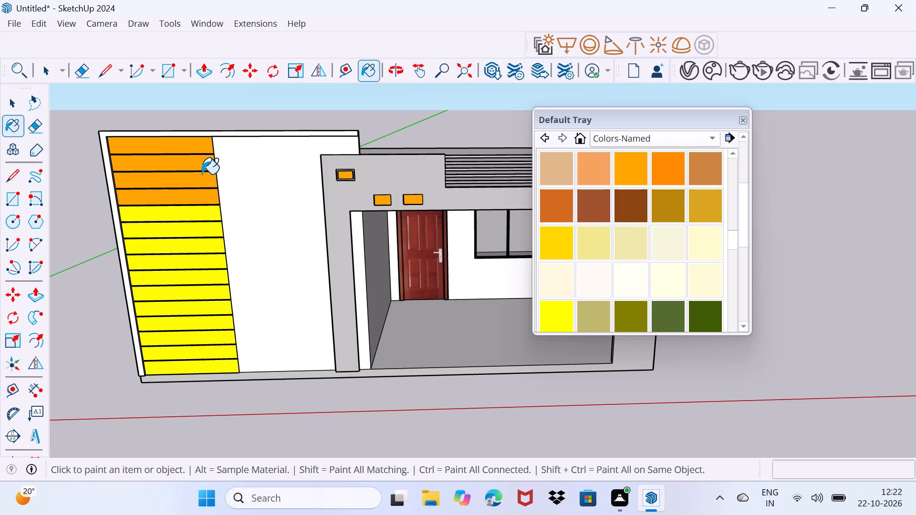
left_click(202, 174)
left_click(202, 164)
left_click(200, 149)
left_click(203, 193)
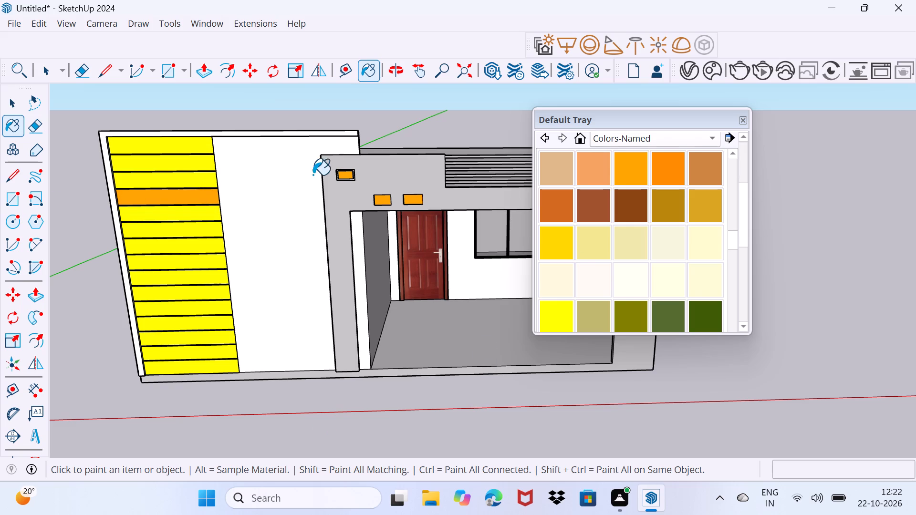
Paint the three small rectangular panels on the grey entrance frame with 0046_Gold.
scroll(349, 180, "up", 12)
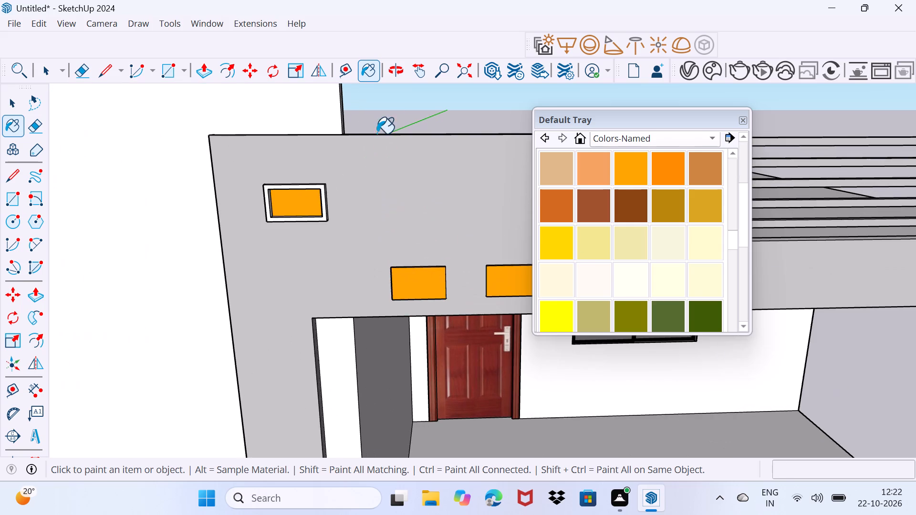
left_click(312, 205)
left_click_drag(416, 281, 429, 276)
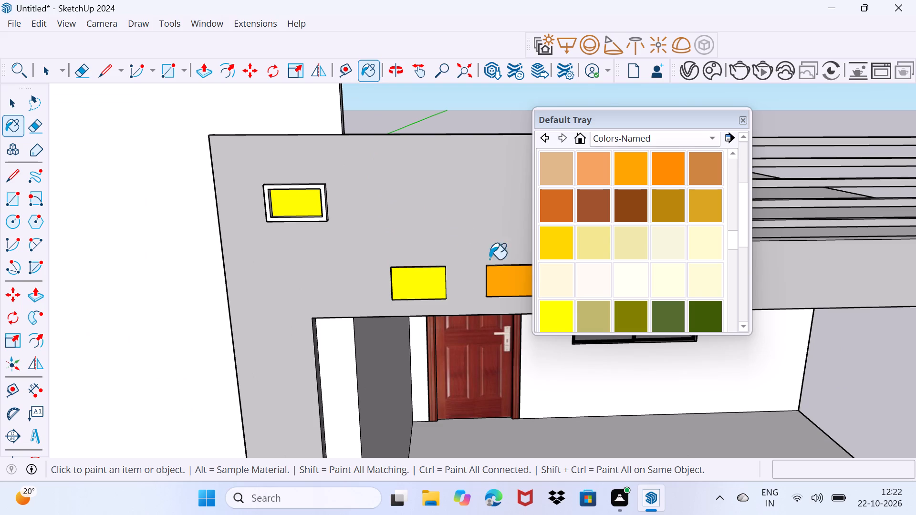
left_click(519, 287)
Darken the 0046_Gold material by setting its HLS lightness to 39.
scroll(648, 145, "up", 3)
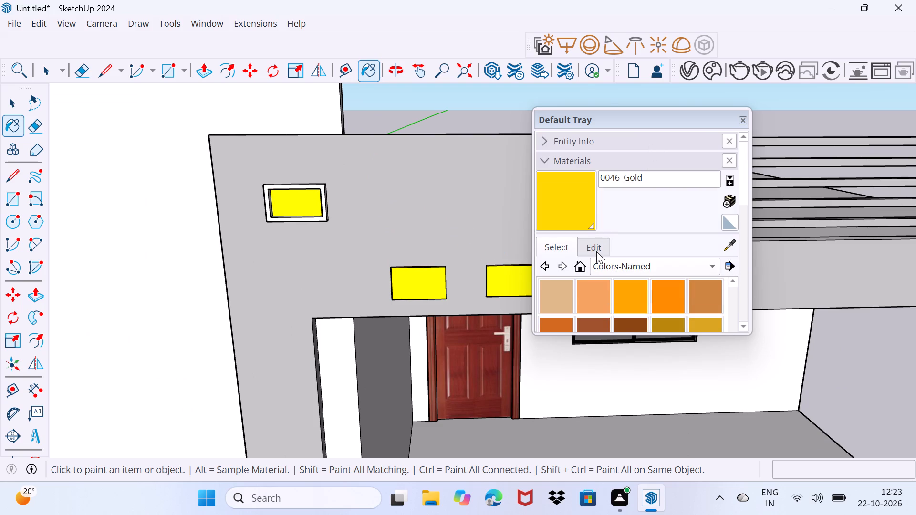
left_click(596, 251)
scroll(612, 278, "down", 3)
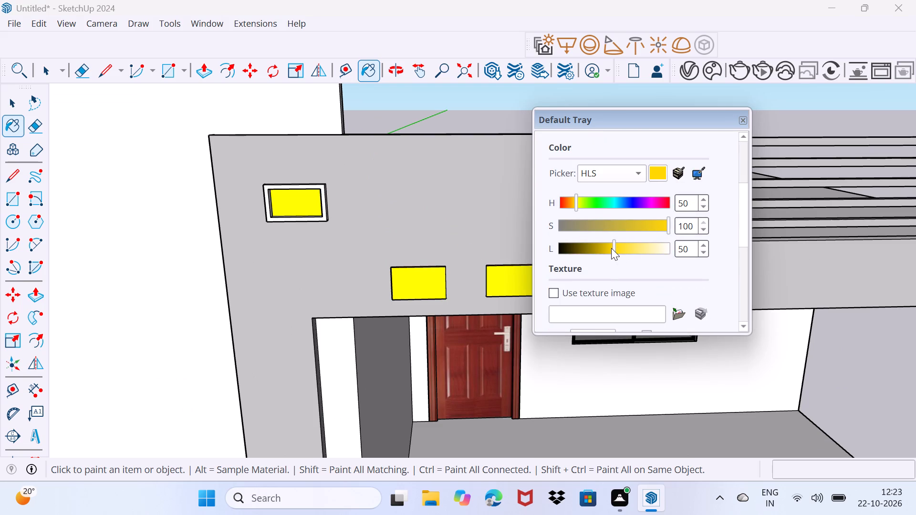
left_click_drag(611, 248, 653, 255)
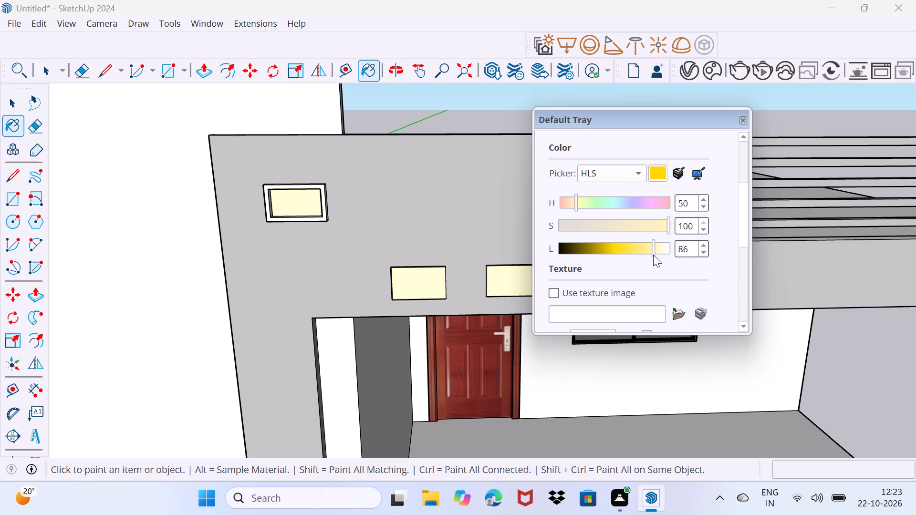
left_click_drag(653, 255, 607, 258)
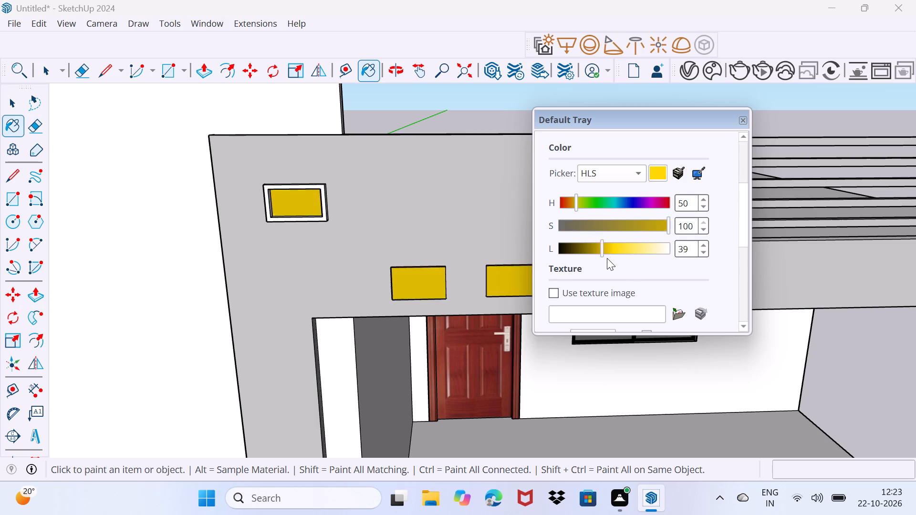
left_click_drag(607, 258, 603, 258)
scroll(146, 124, "down", 3)
scroll(233, 198, "down", 13)
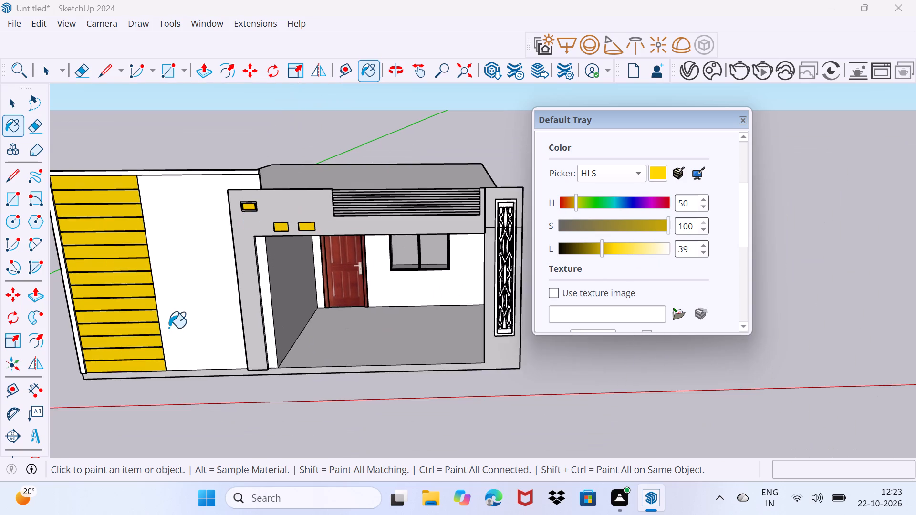
Examine the recoloured slats, porch, entrance frame and lattice pillar side of the house from several angles.
scroll(95, 393, "up", 3)
key("space")
scroll(109, 377, "down", 1)
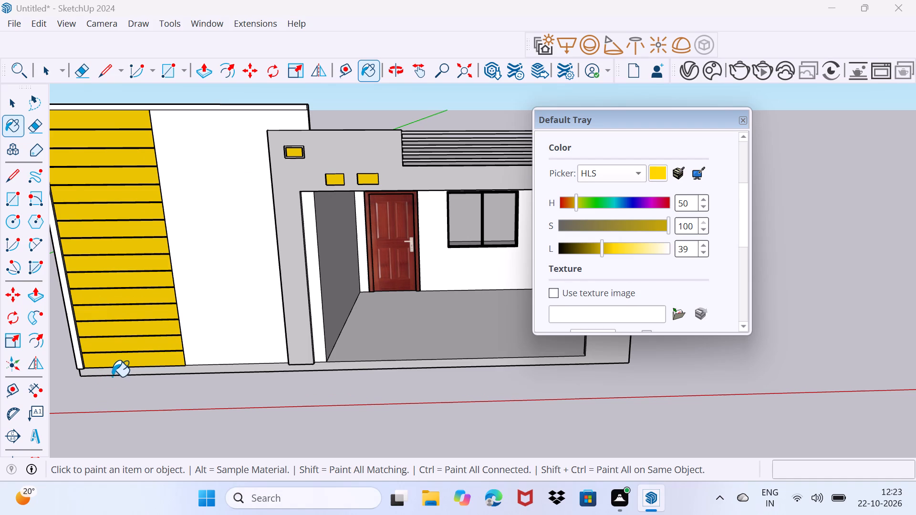
key("space")
key("space")
key("space")
key("Escape")
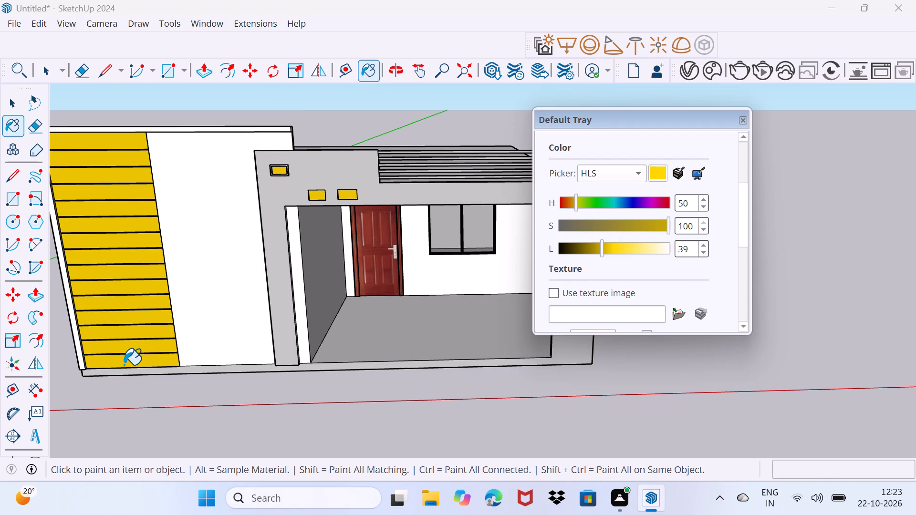
key("space")
key("space")
key("space")
key("space")
scroll(124, 365, "down", 3)
key("space")
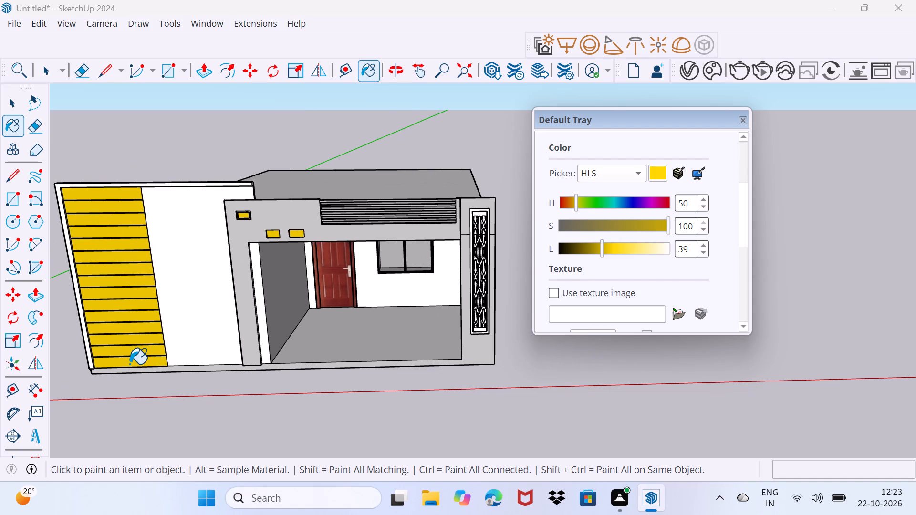
key("space")
scroll(129, 365, "down", 1)
scroll(129, 366, "up", 1)
middle_click_drag(129, 366, 222, 372)
scroll(212, 379, "up", 3)
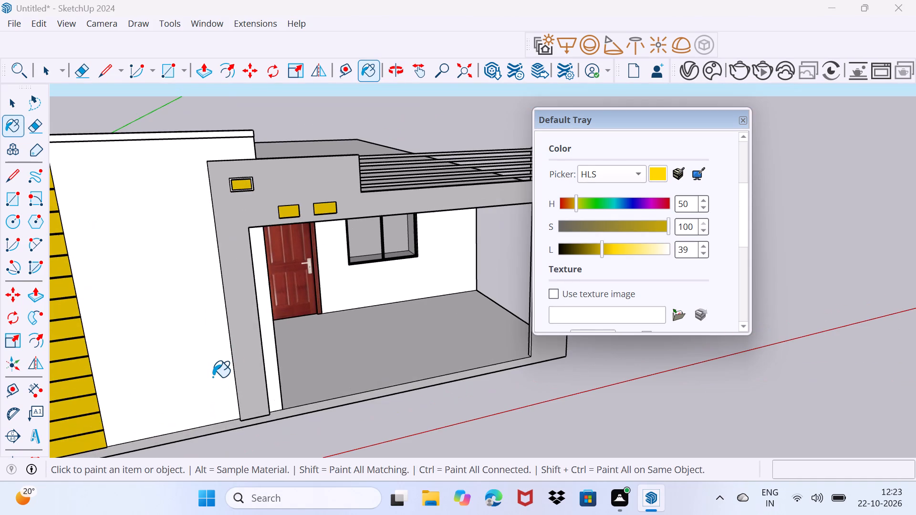
left_click(91, 402)
key("space")
scroll(106, 392, "down", 3)
middle_click_drag(267, 367, 239, 299)
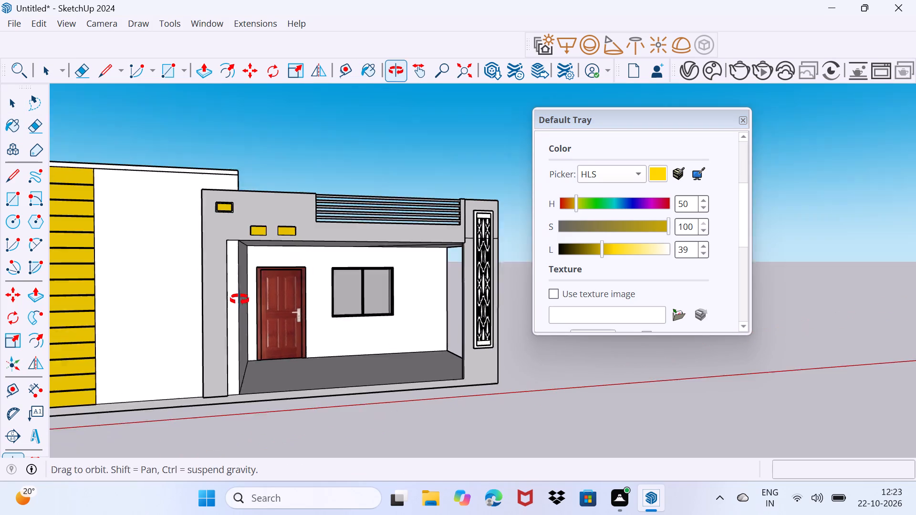
middle_click_drag(239, 299, 240, 294)
scroll(264, 289, "up", 4)
middle_click_drag(286, 328, 243, 323)
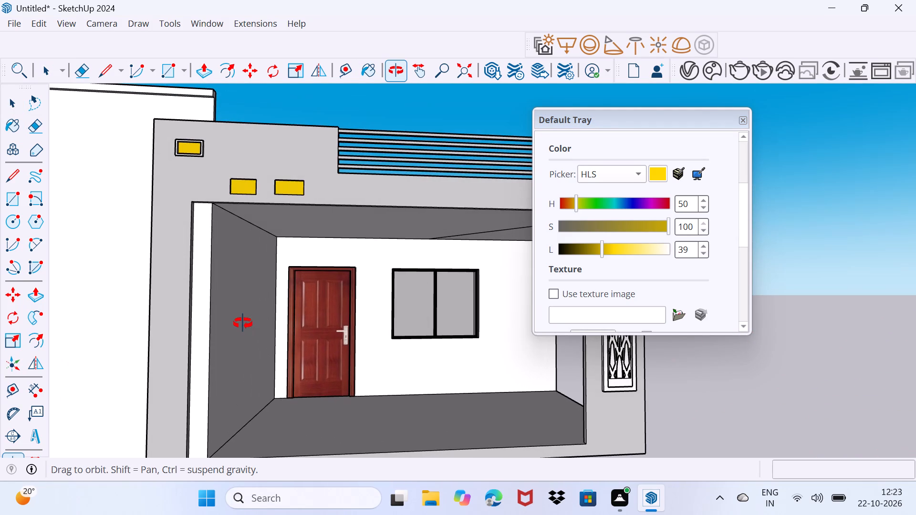
middle_click_drag(243, 323, 126, 305)
scroll(210, 316, "down", 4)
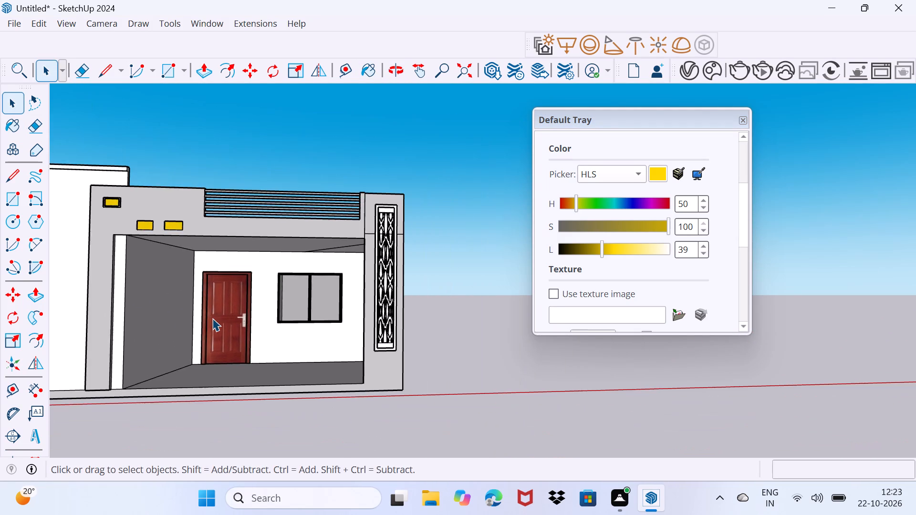
middle_click_drag(217, 329, 66, 346)
scroll(217, 330, "down", 1)
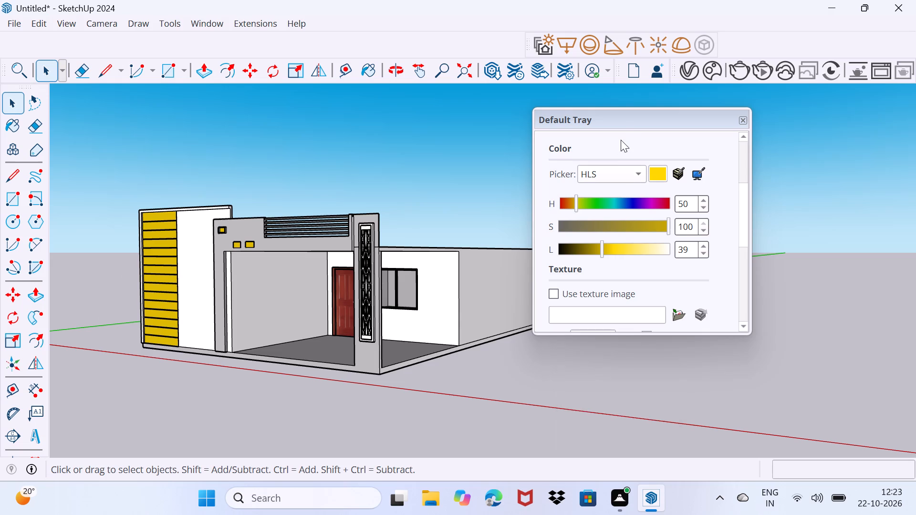
left_click_drag(619, 123, 442, 480)
middle_click_drag(351, 344, 420, 365)
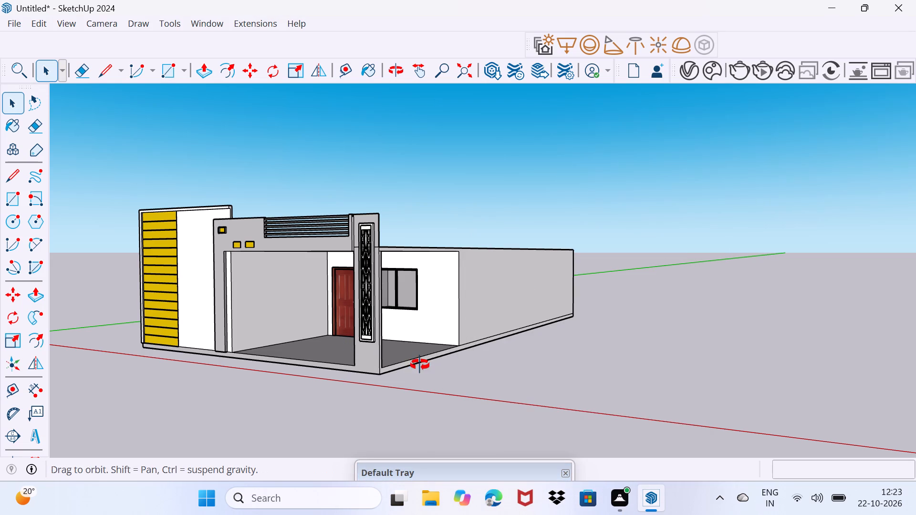
middle_click_drag(420, 365, 80, 370)
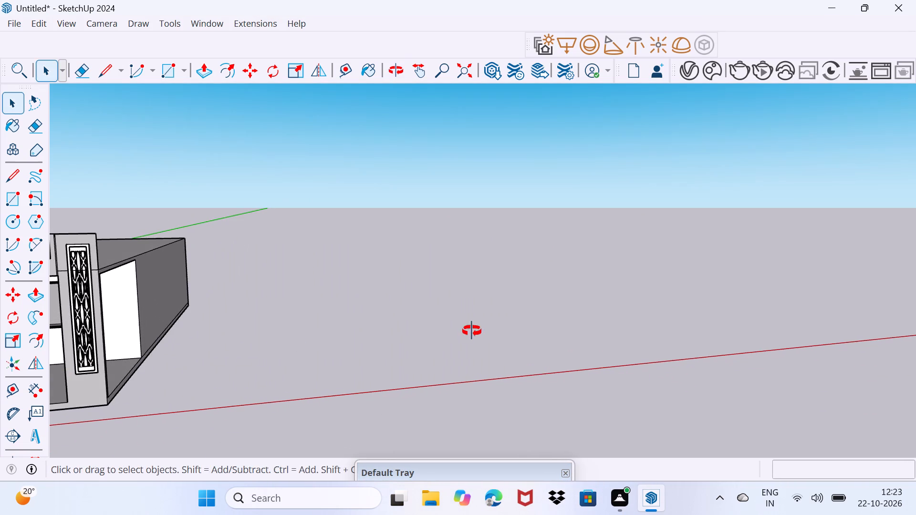
On empty ground away from the house, sketch a self-crossing chain of straight lines, closing it at the peak and upper corner to form a triangular face.
middle_click_drag(472, 331, 289, 339)
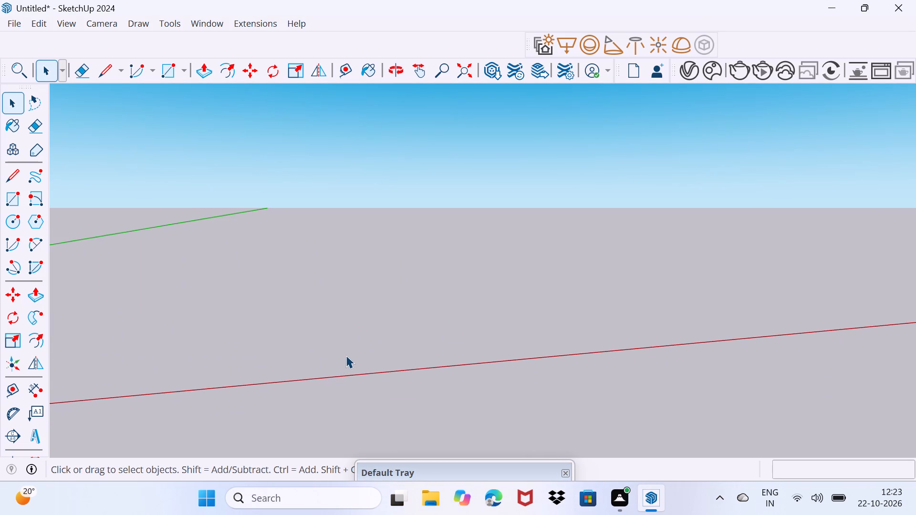
key("l")
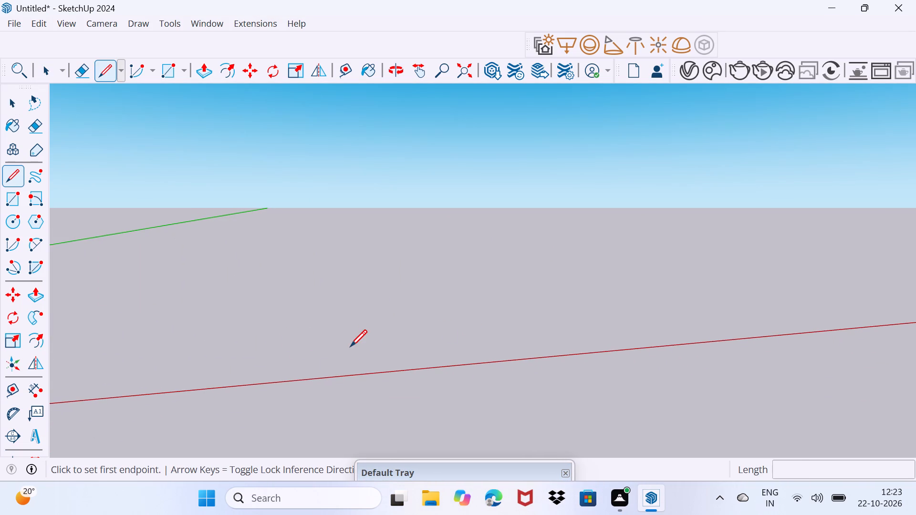
left_click(360, 350)
left_click(381, 336)
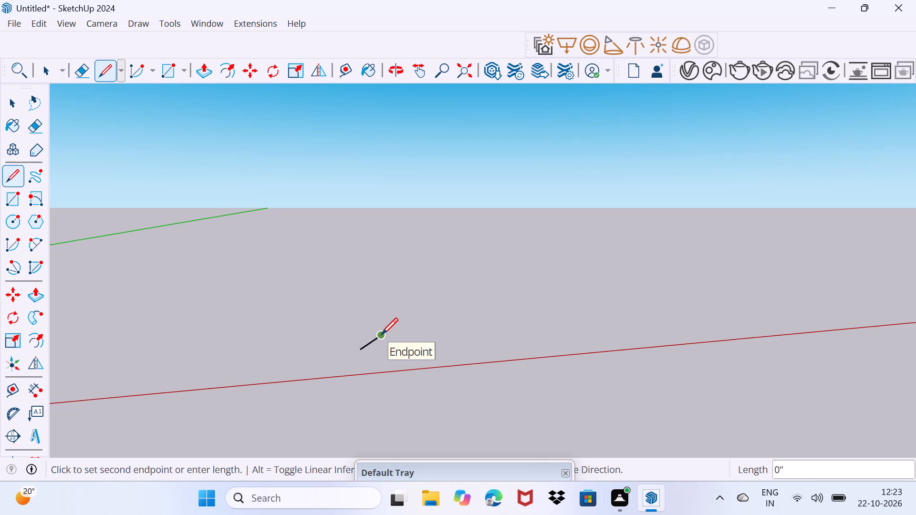
left_click(445, 218)
left_click(506, 355)
left_click(381, 240)
left_click(328, 286)
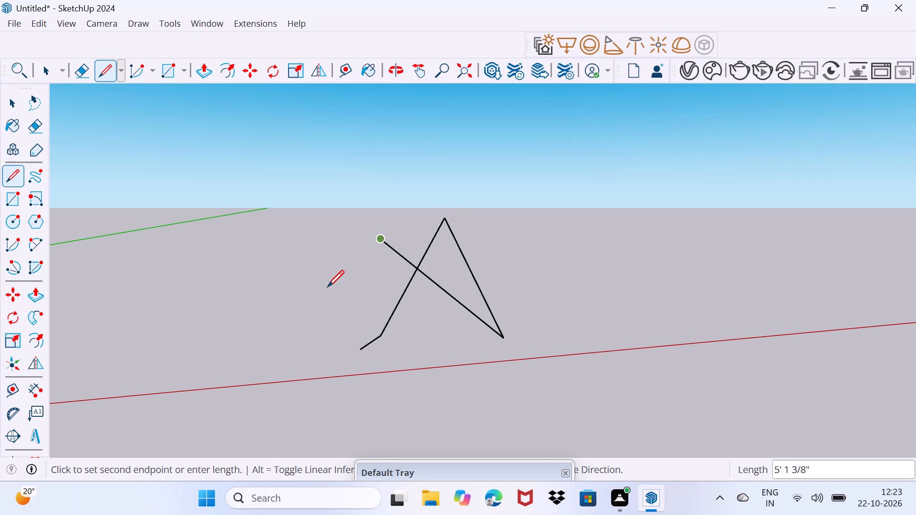
left_click(343, 334)
left_click_drag(441, 350, 445, 346)
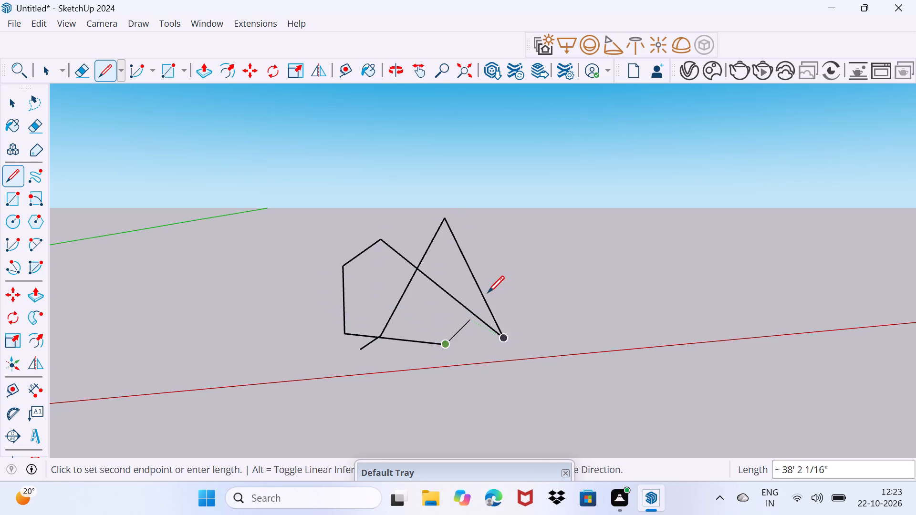
left_click(488, 292)
left_click(552, 233)
left_click(506, 212)
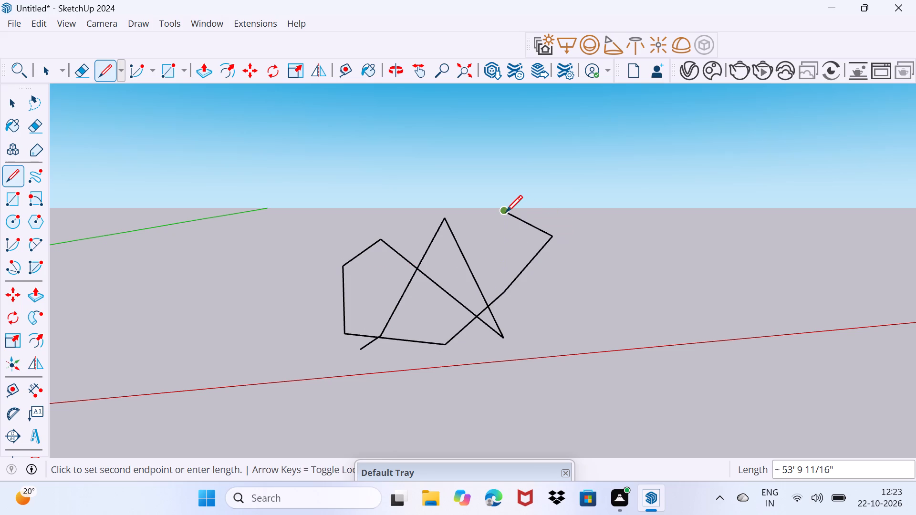
left_click(443, 226)
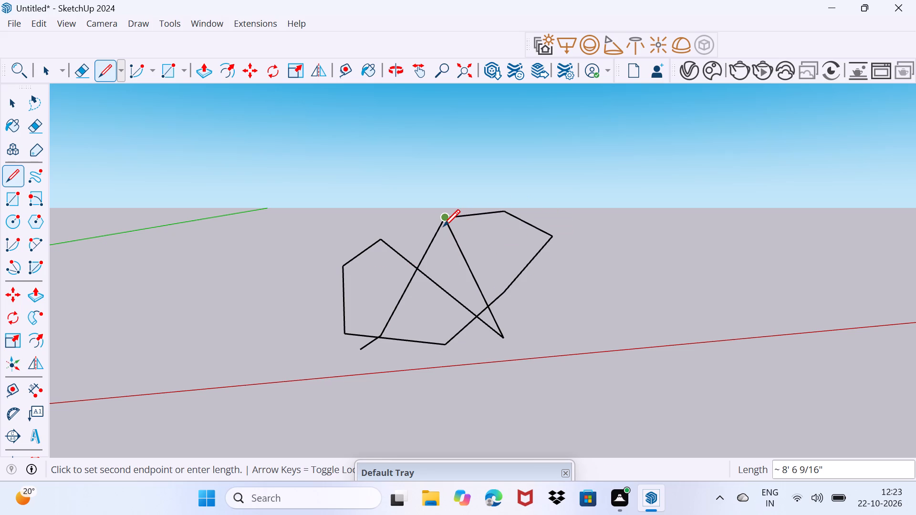
left_click(377, 238)
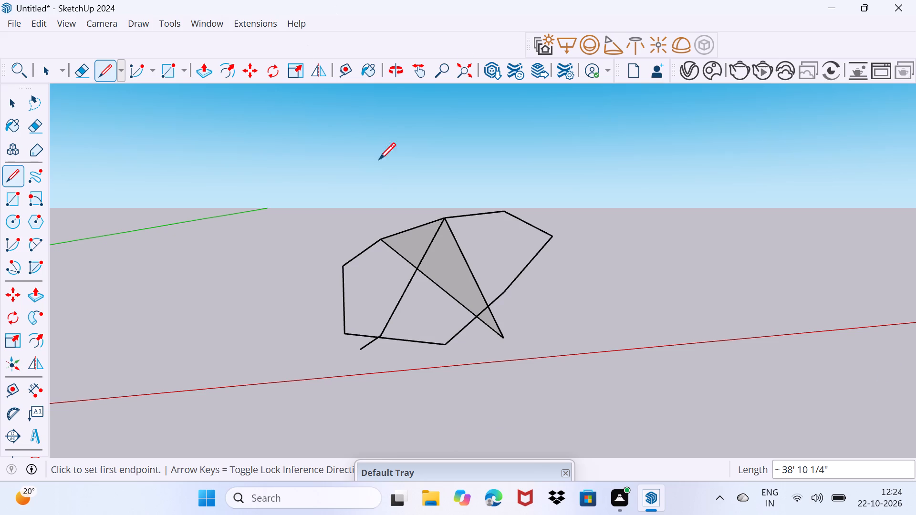
Draw a zigzag of connected lines from above the sketch's peak, through its far-side corners, ending with a segment along the red axis.
left_click_drag(417, 170, 472, 342)
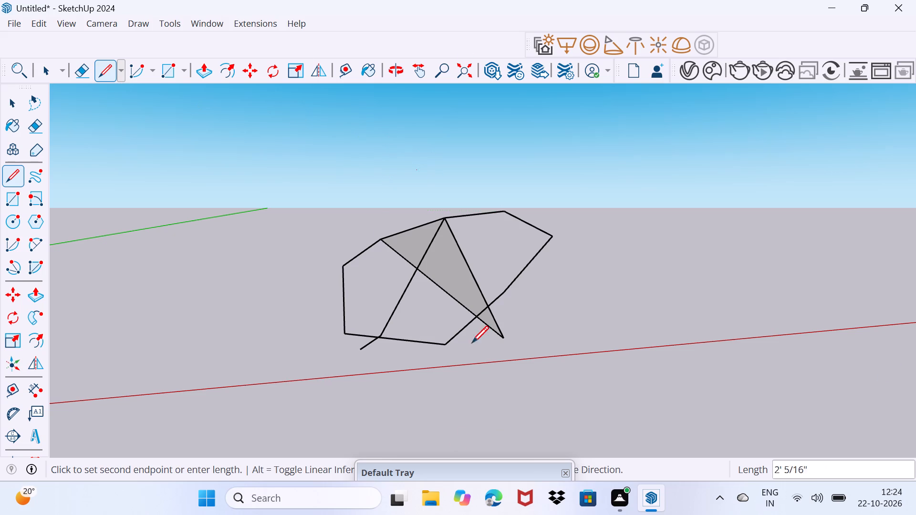
left_click_drag(472, 342, 531, 514)
left_click(487, 257)
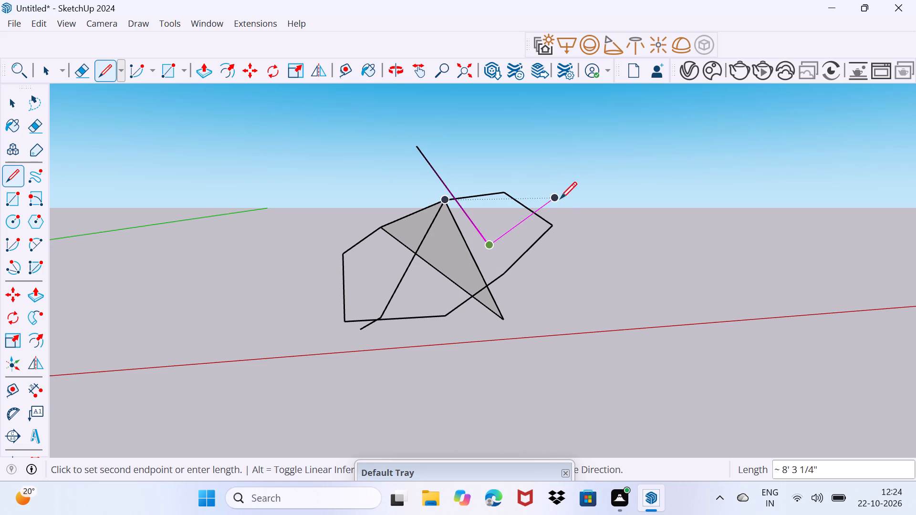
left_click(560, 206)
left_click(544, 254)
left_click(512, 266)
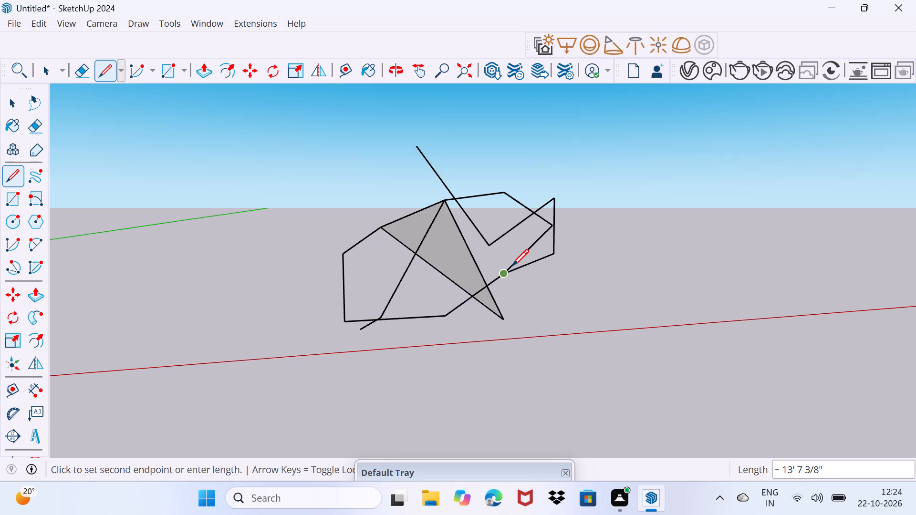
left_click(502, 200)
left_click(510, 205)
left_click_drag(517, 233, 523, 227)
left_click(547, 223)
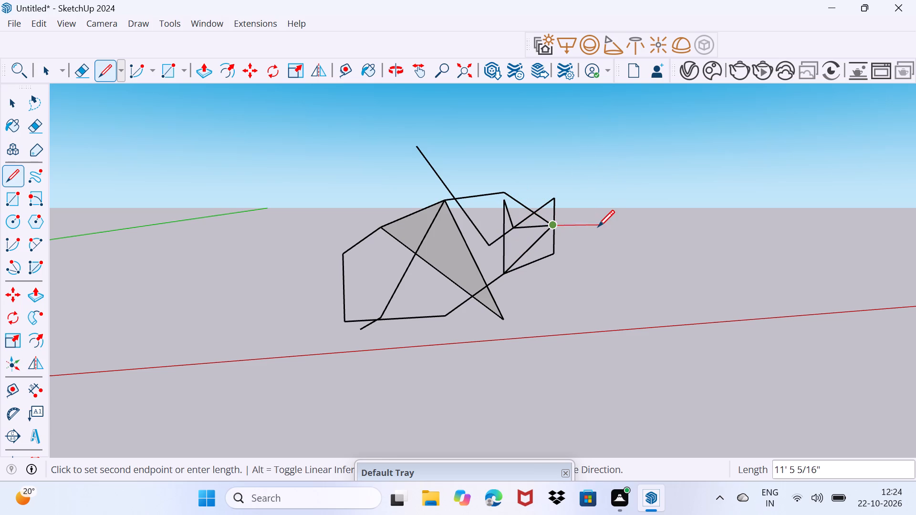
left_click(597, 227)
Extend the line chain down to a far point below the sketch and back across the triangular face, ending at the inner zigzag corner.
left_click_drag(562, 273, 520, 233)
left_click_drag(354, 447, 375, 370)
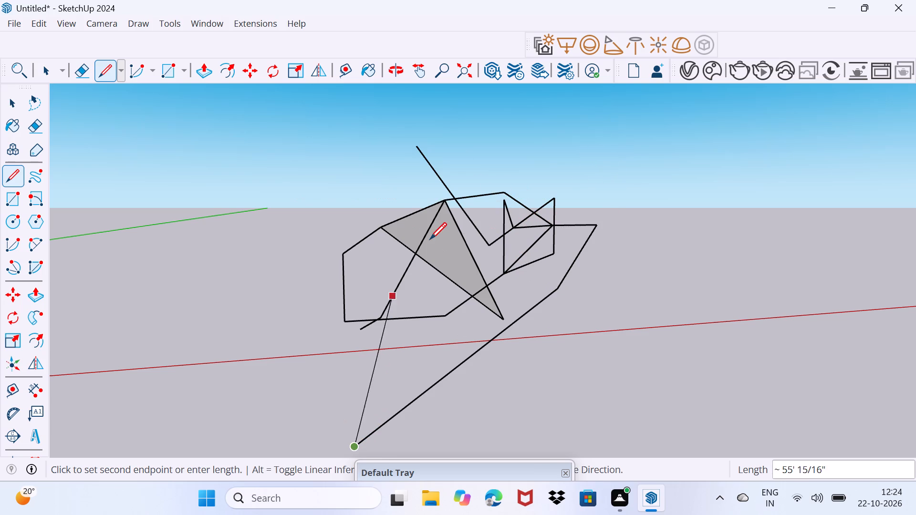
left_click(430, 238)
left_click_drag(495, 265, 495, 272)
left_click(466, 295)
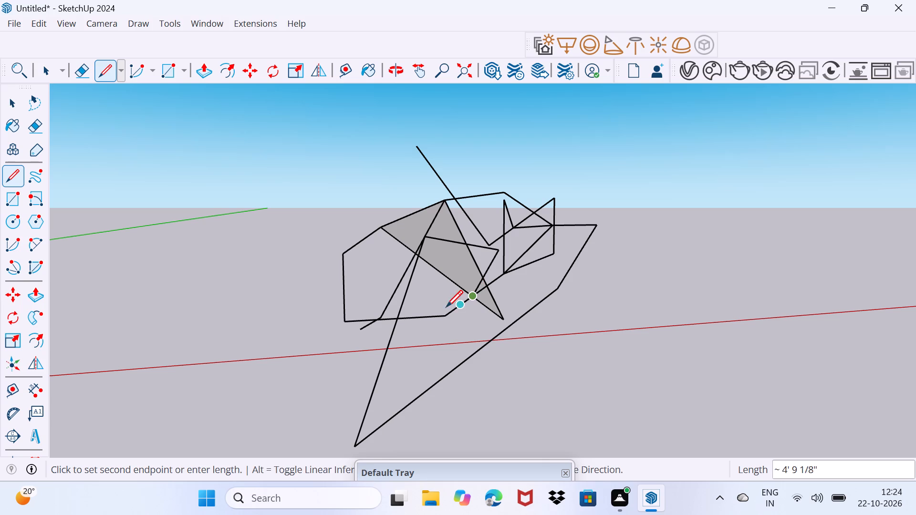
left_click(446, 254)
left_click(446, 250)
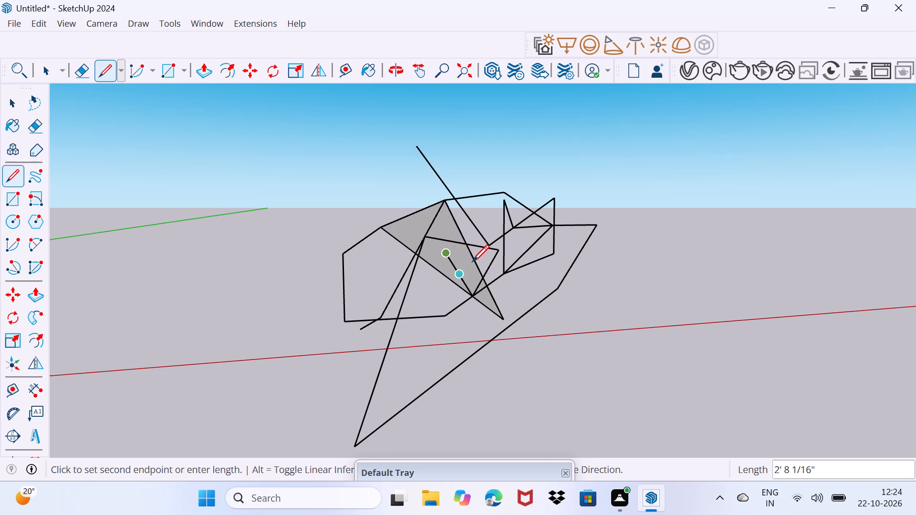
left_click(473, 261)
left_click(502, 212)
left_click_drag(502, 214, 503, 219)
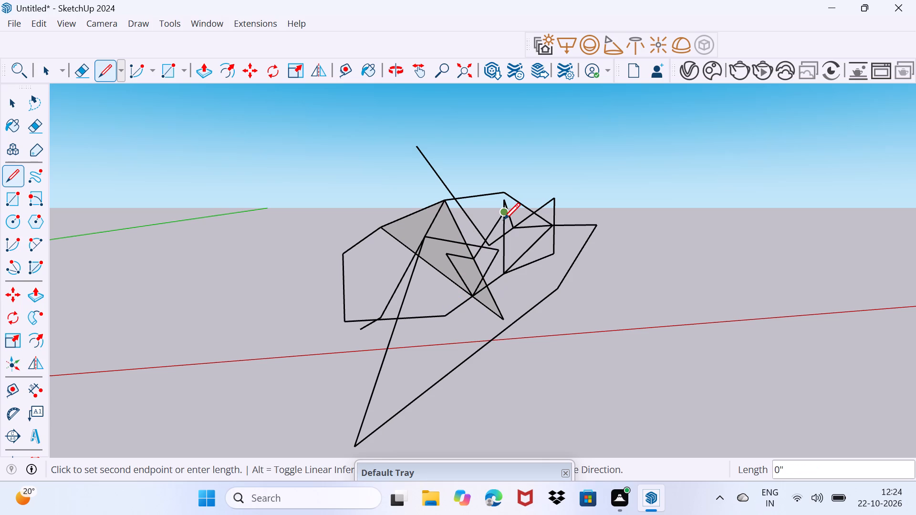
left_click_drag(507, 220, 513, 236)
left_click(515, 229)
left_click(528, 212)
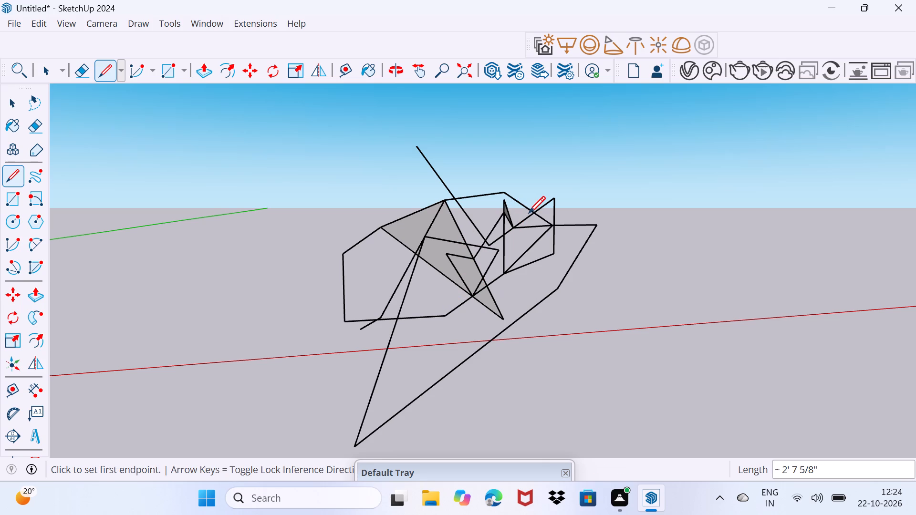
Draw a short bent line from inside the sketch over to the outer end of the red-axis segment.
left_click(536, 232)
left_click(560, 211)
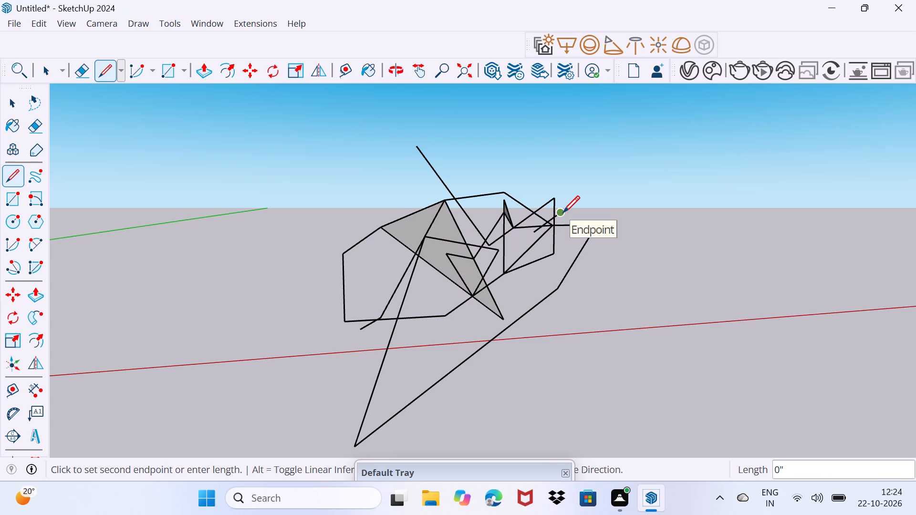
left_click(563, 212)
left_click(590, 204)
left_click(594, 230)
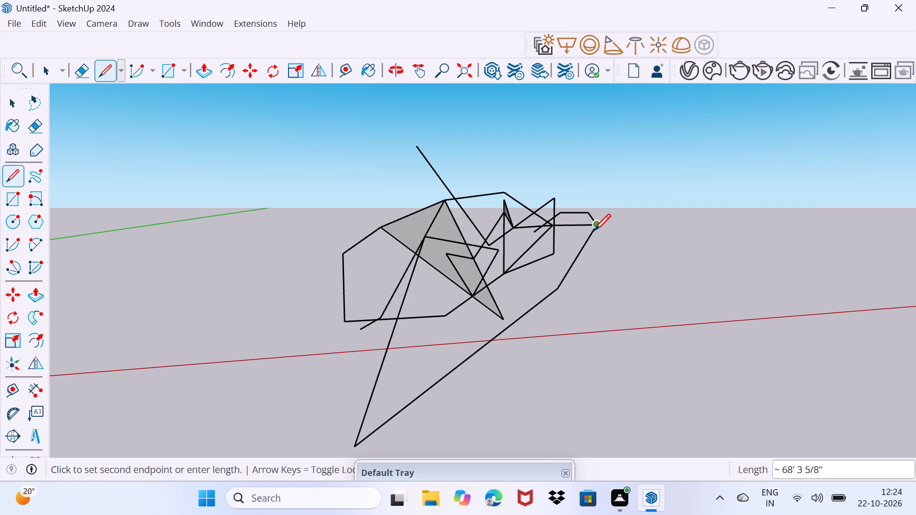
left_click(581, 257)
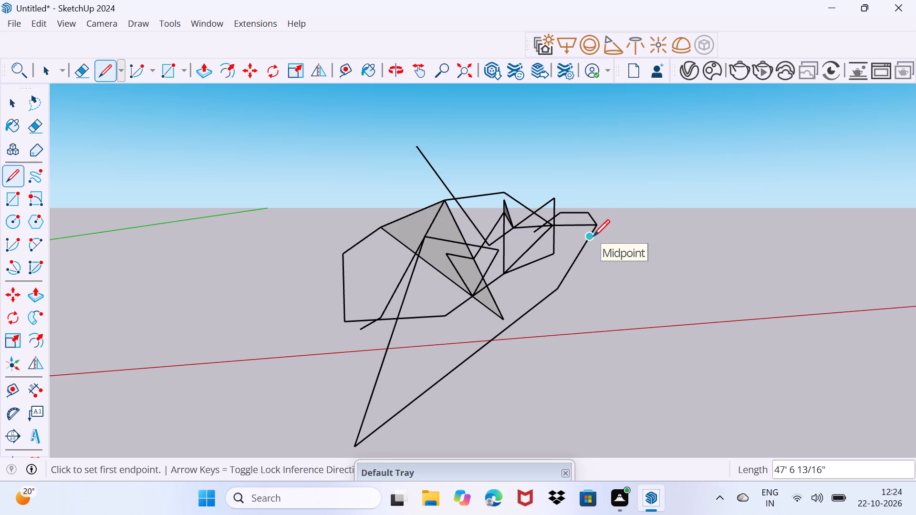
Draw a four-segment outline off the outer slanted edge, ending back on that edge.
left_click(593, 236)
left_click(611, 224)
left_click(600, 287)
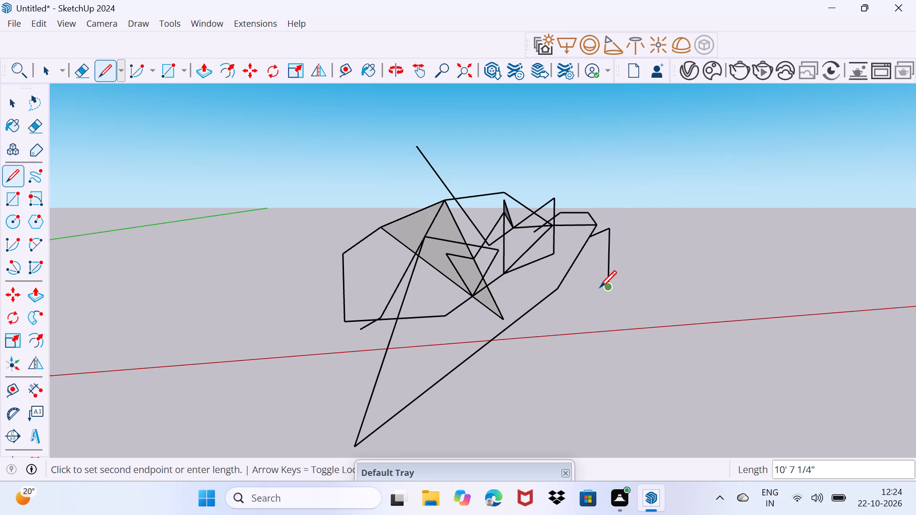
left_click(592, 293)
left_click_drag(573, 295, 575, 287)
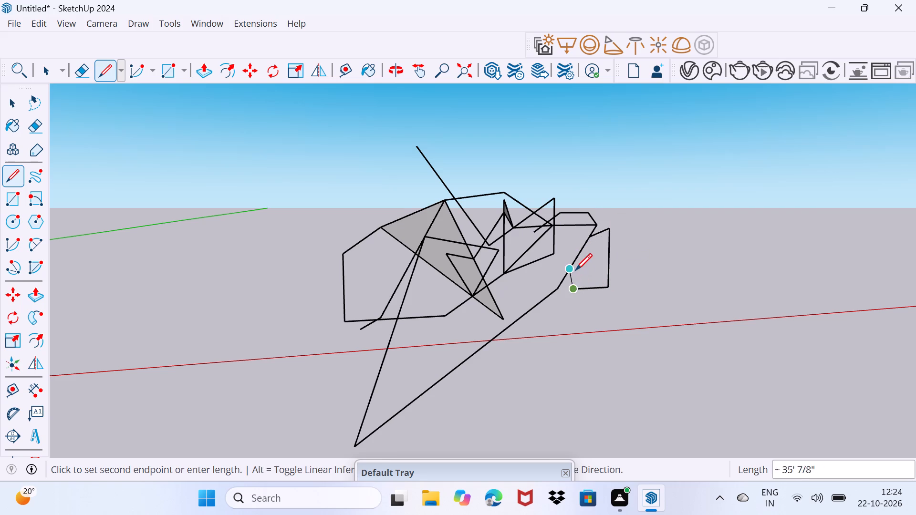
left_click(575, 270)
Close a tiny four-sided face between the outer slanted edge and the end corner of the red-axis segment.
left_click(584, 255)
left_click(584, 255)
left_click(593, 247)
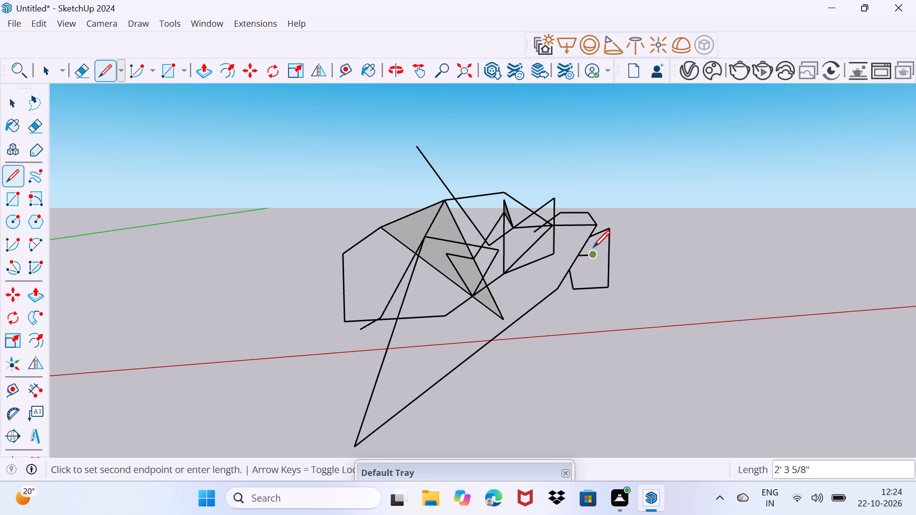
left_click(593, 247)
left_click(599, 228)
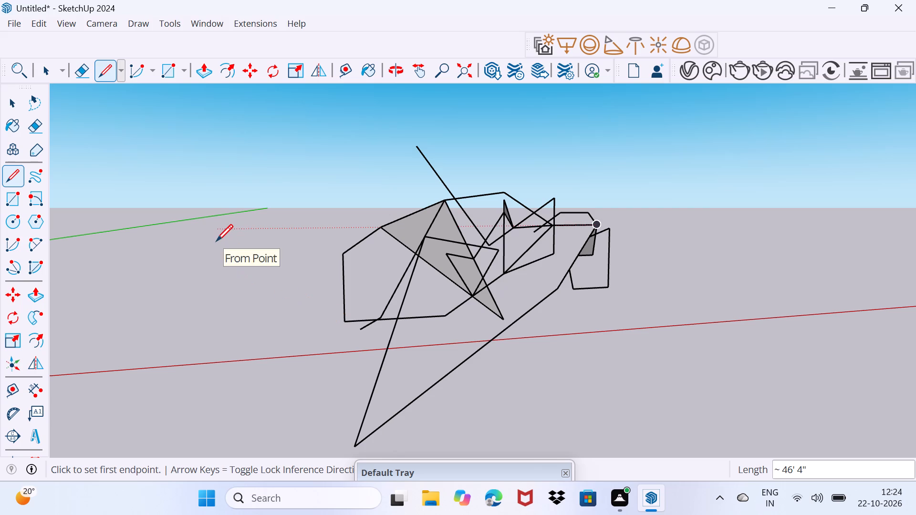
Draw a closed upright four-sided face with lines, starting on the green axis, about 29' wide along its base and 32' high.
left_click(120, 218)
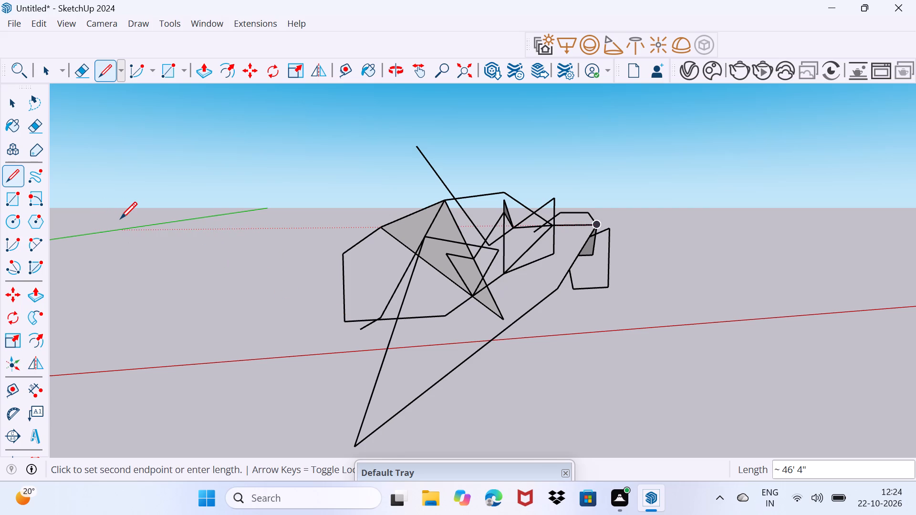
left_click(120, 218)
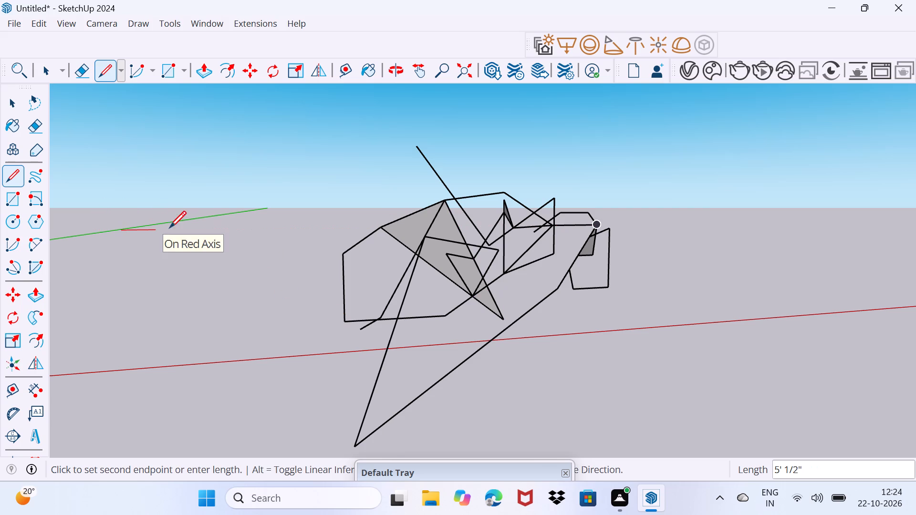
left_click(174, 228)
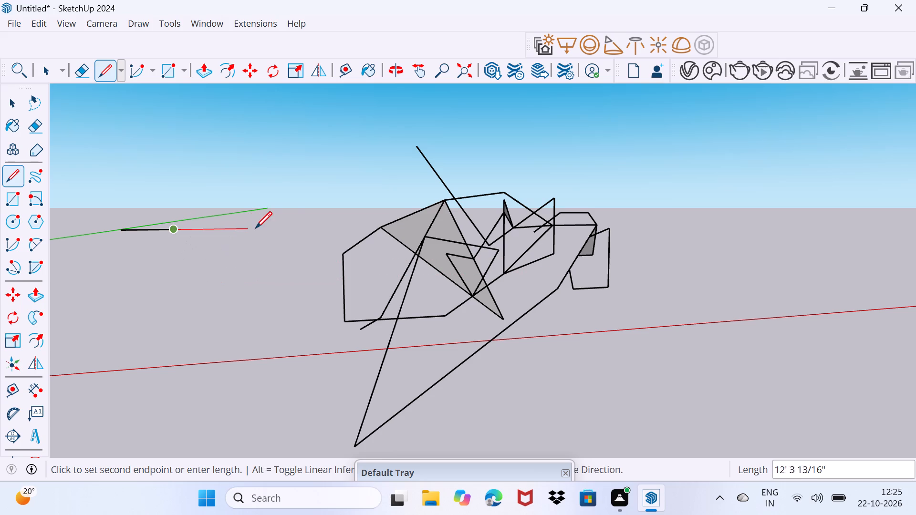
left_click(306, 223)
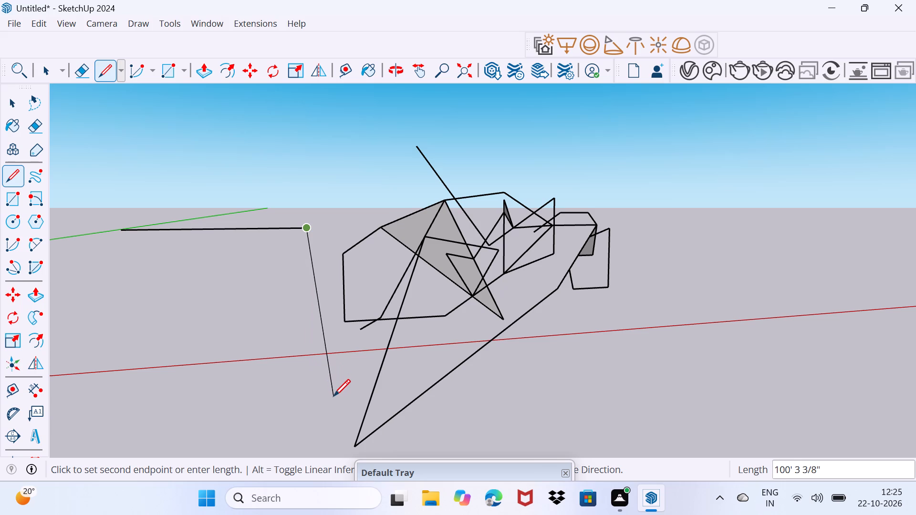
left_click(322, 401)
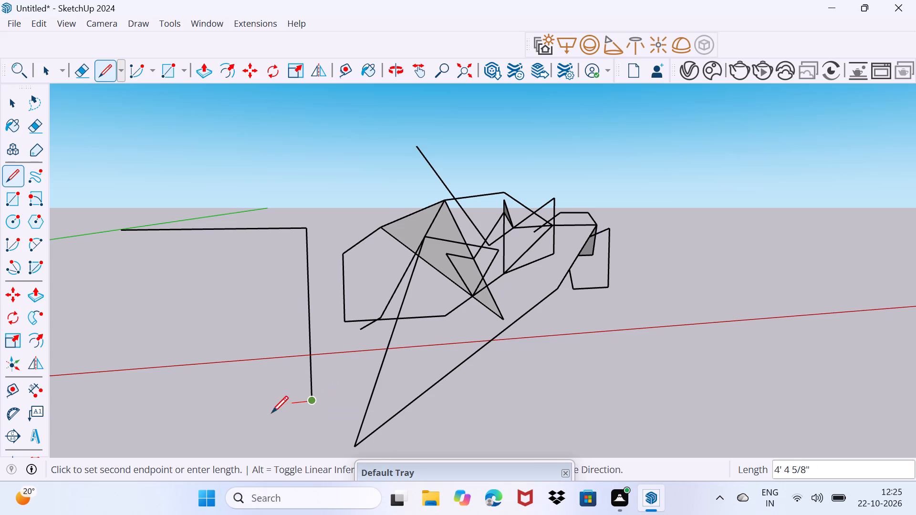
left_click(133, 408)
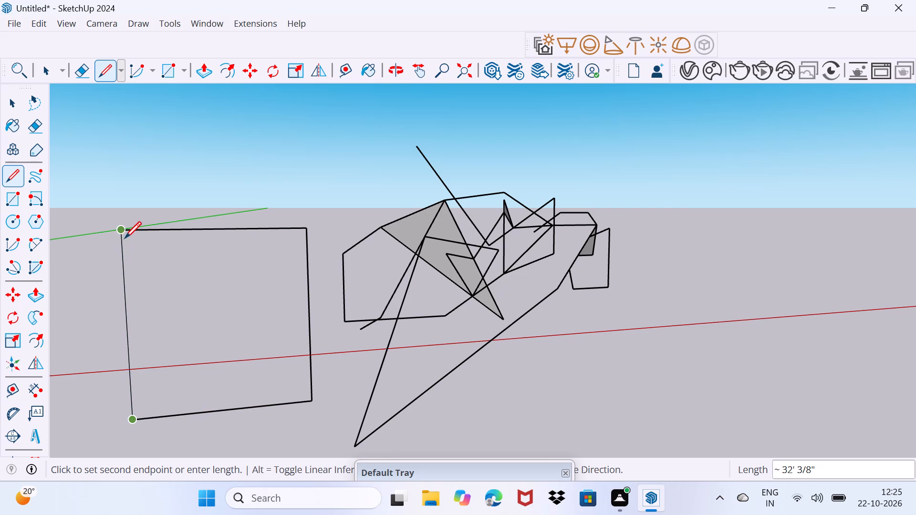
left_click(125, 232)
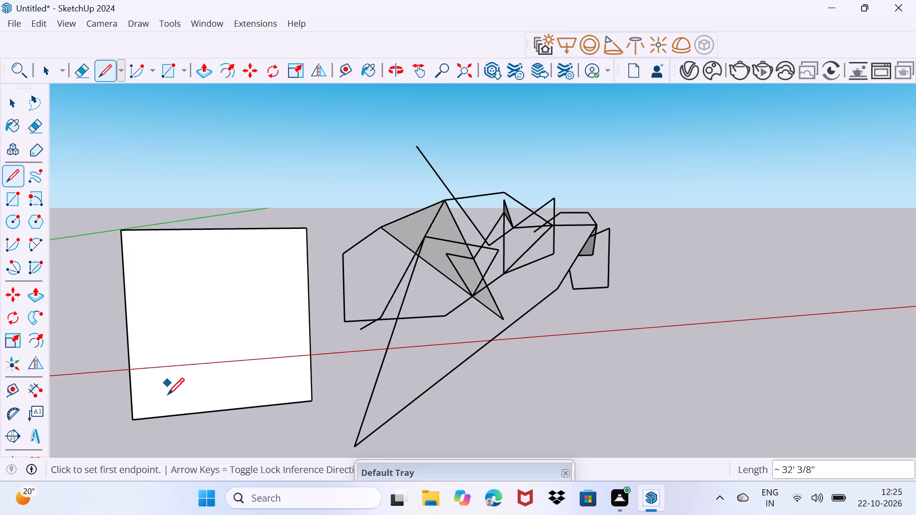
Draw a door-like outline about 6' 10" wide and 15' high on the white face, rising from its bottom edge.
left_click(161, 413)
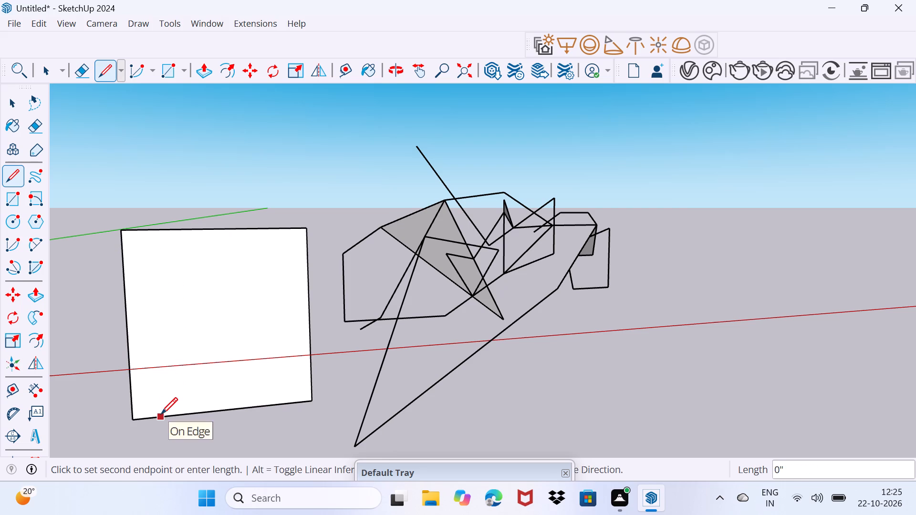
left_click(151, 331)
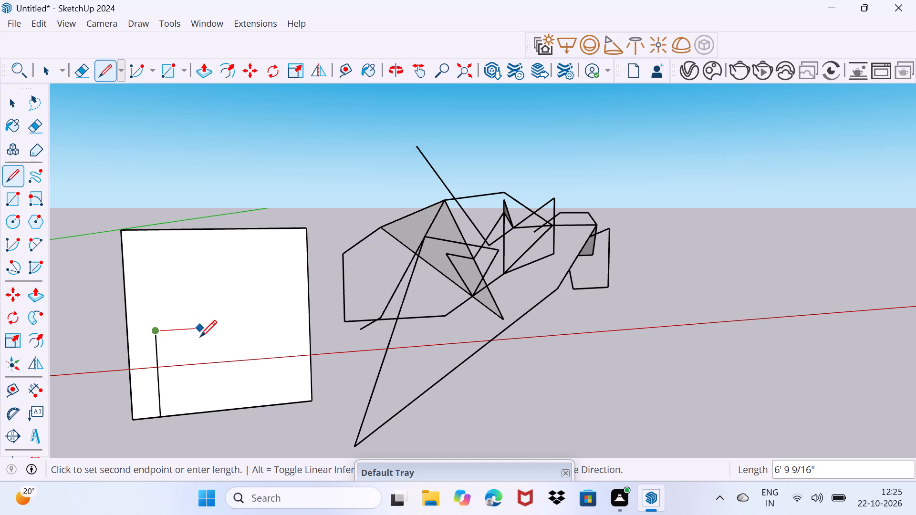
left_click(200, 337)
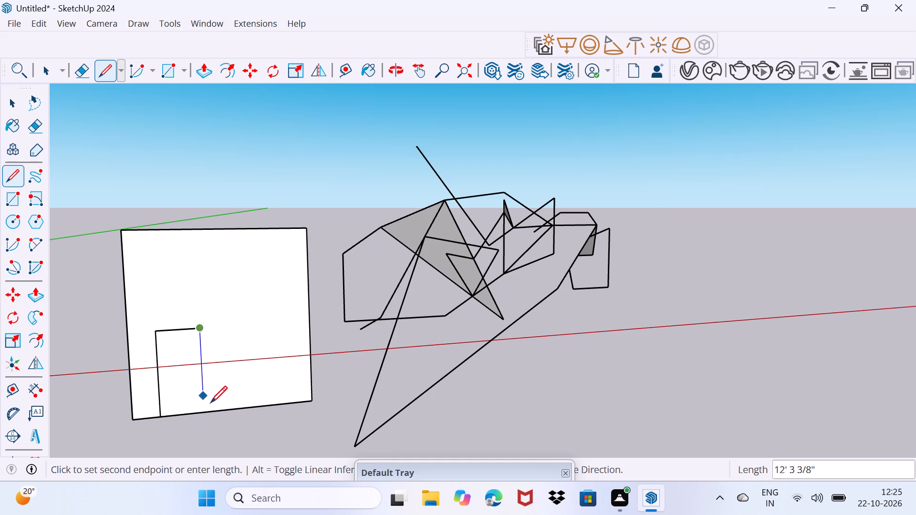
left_click(213, 414)
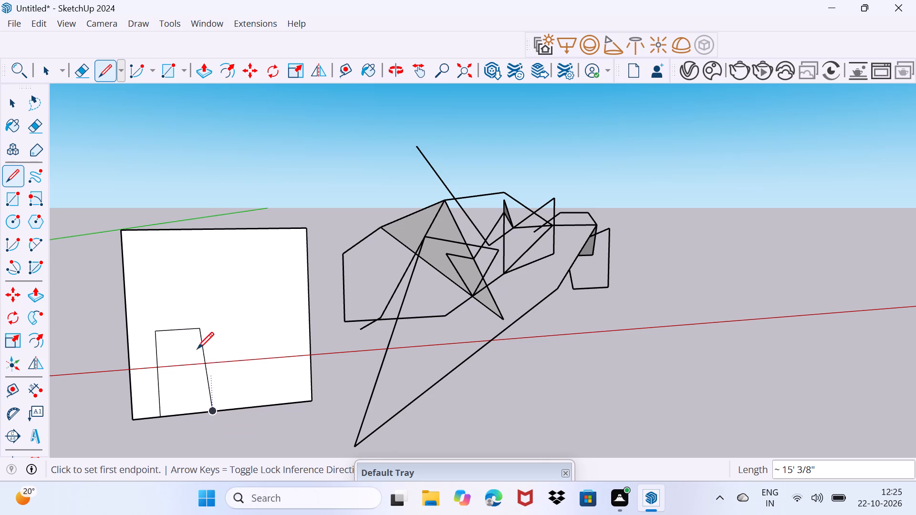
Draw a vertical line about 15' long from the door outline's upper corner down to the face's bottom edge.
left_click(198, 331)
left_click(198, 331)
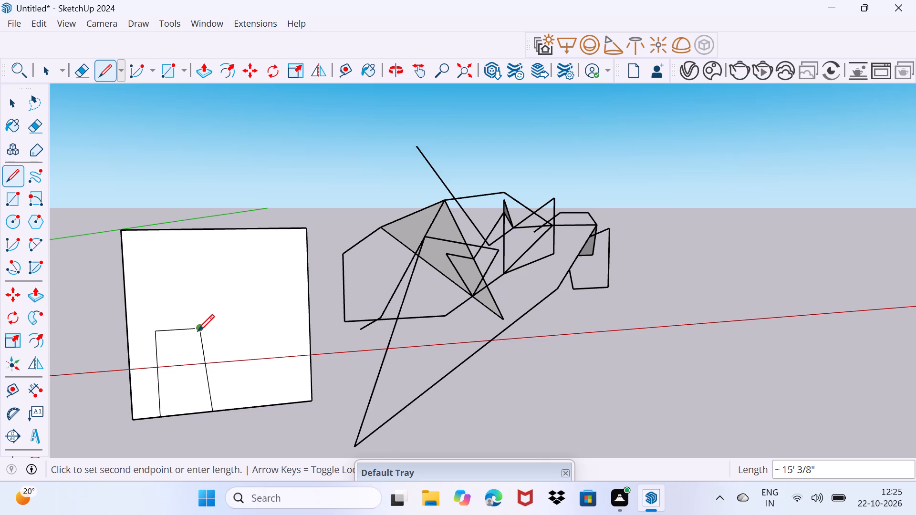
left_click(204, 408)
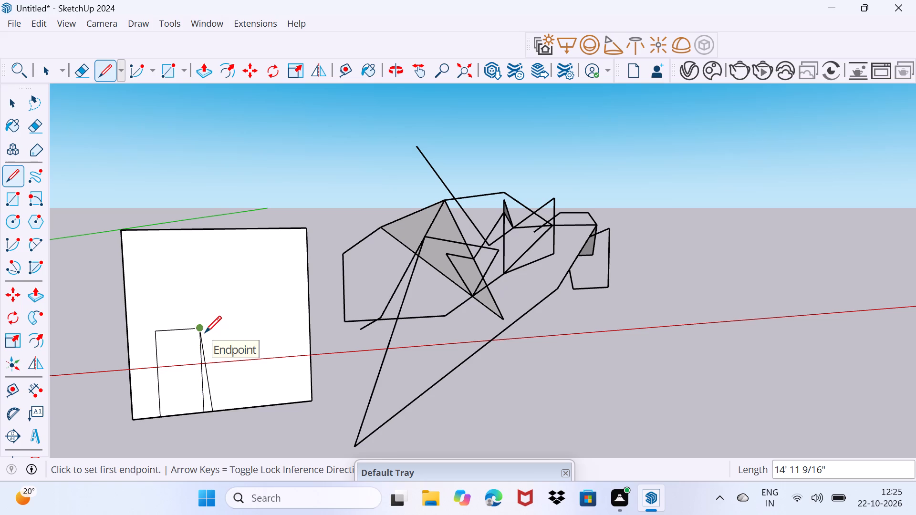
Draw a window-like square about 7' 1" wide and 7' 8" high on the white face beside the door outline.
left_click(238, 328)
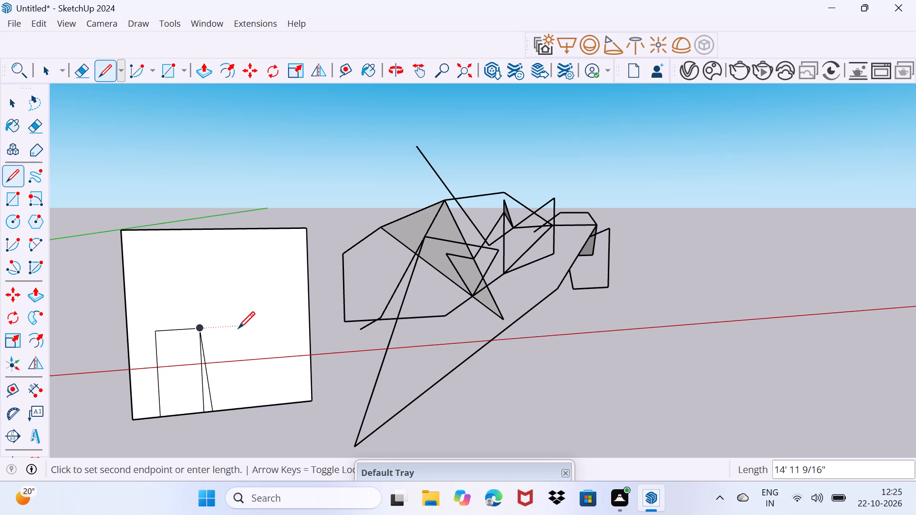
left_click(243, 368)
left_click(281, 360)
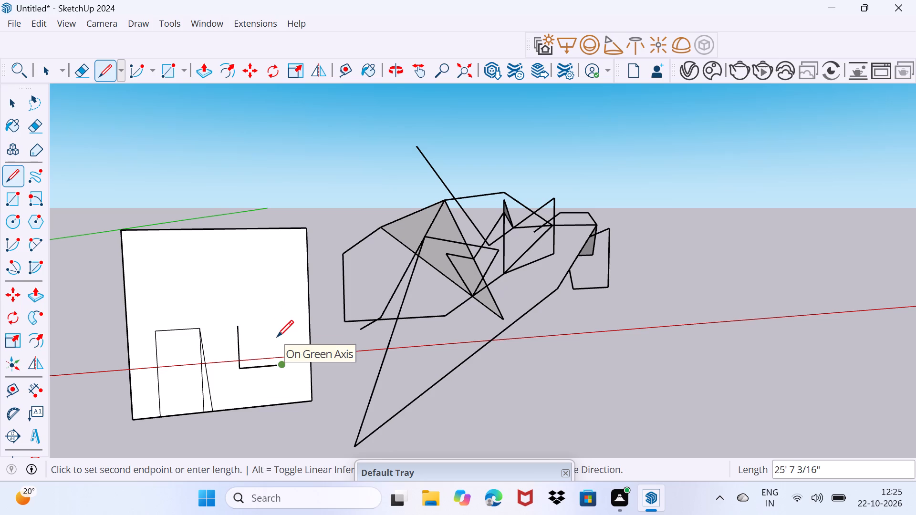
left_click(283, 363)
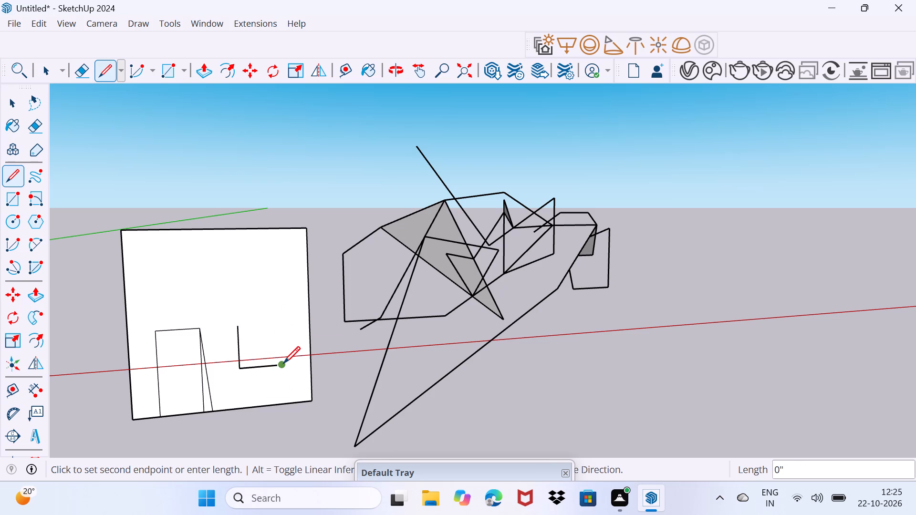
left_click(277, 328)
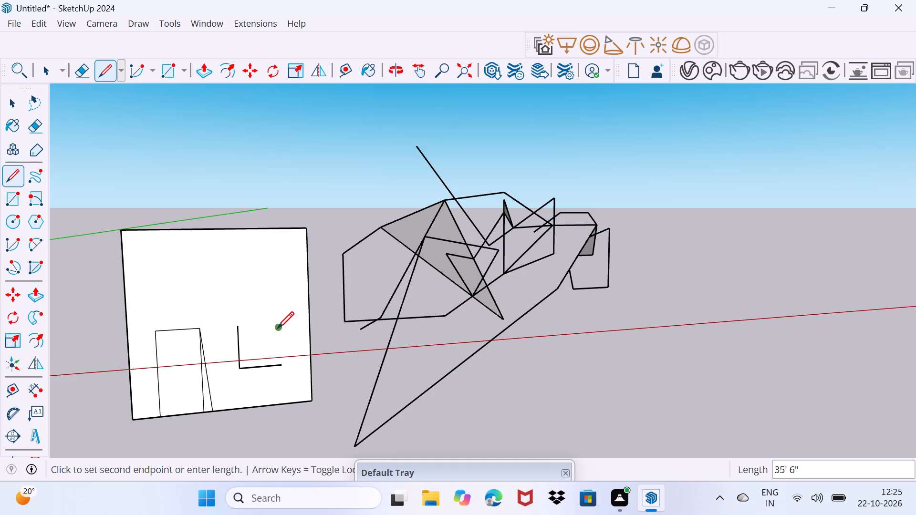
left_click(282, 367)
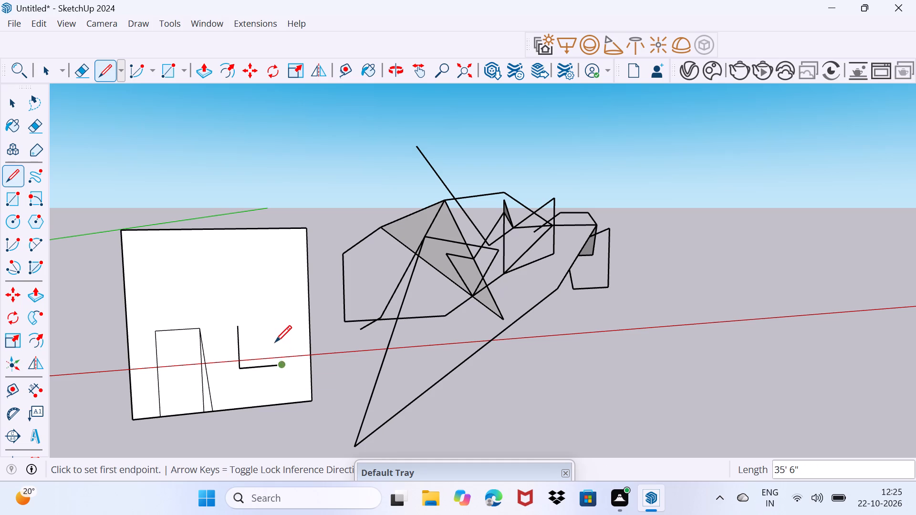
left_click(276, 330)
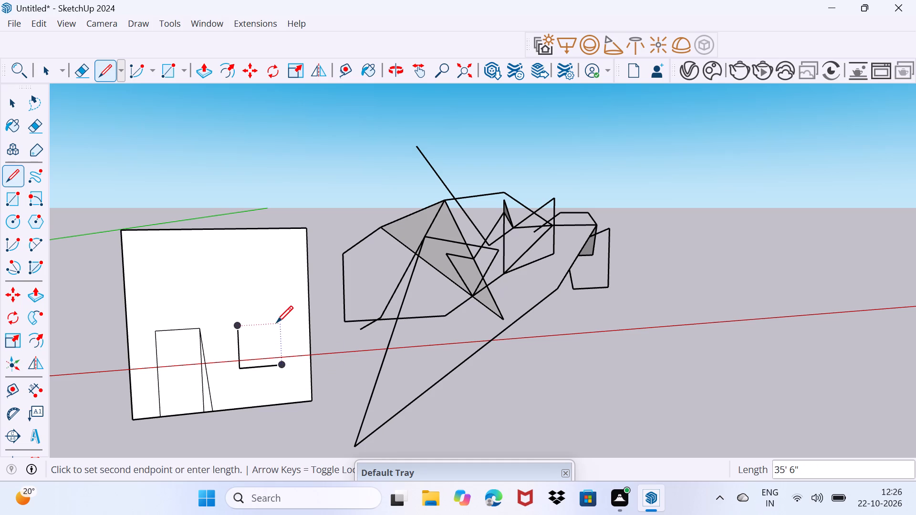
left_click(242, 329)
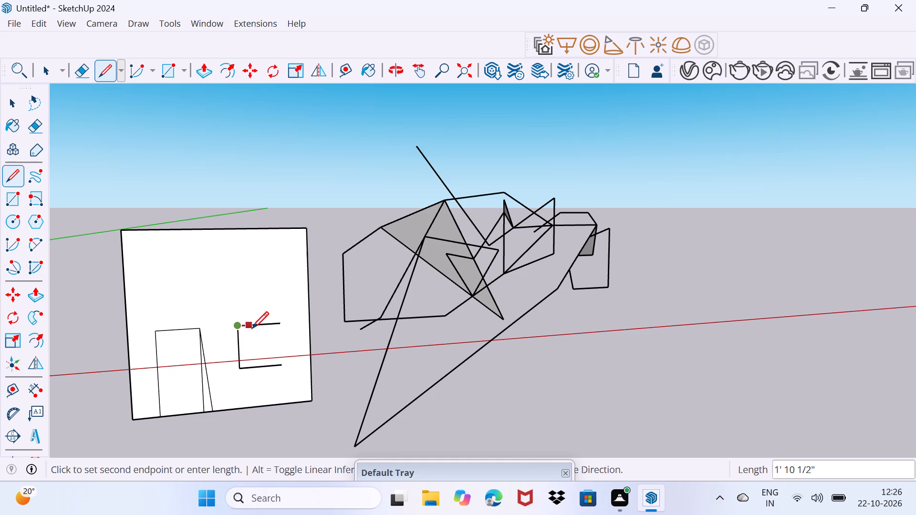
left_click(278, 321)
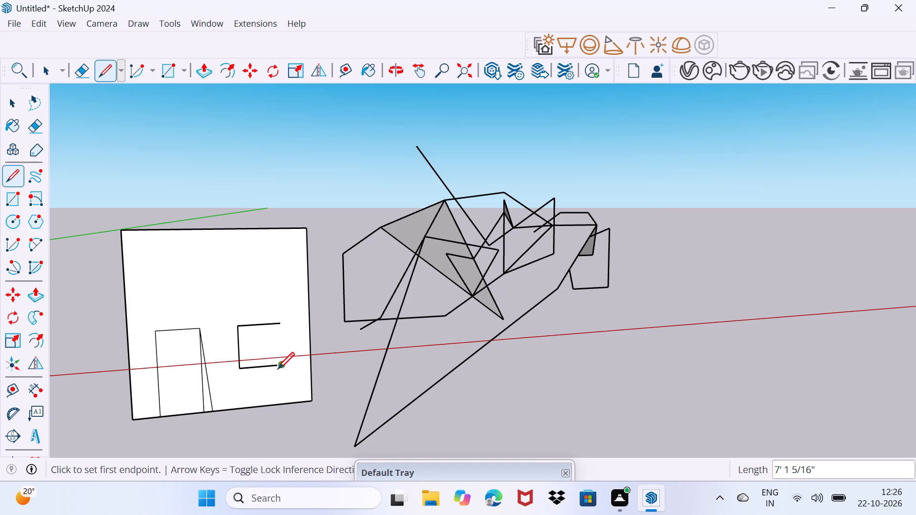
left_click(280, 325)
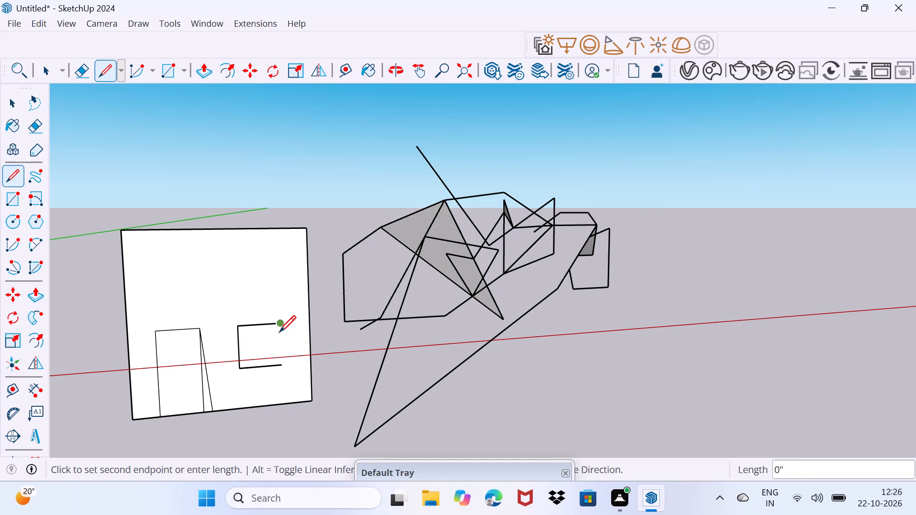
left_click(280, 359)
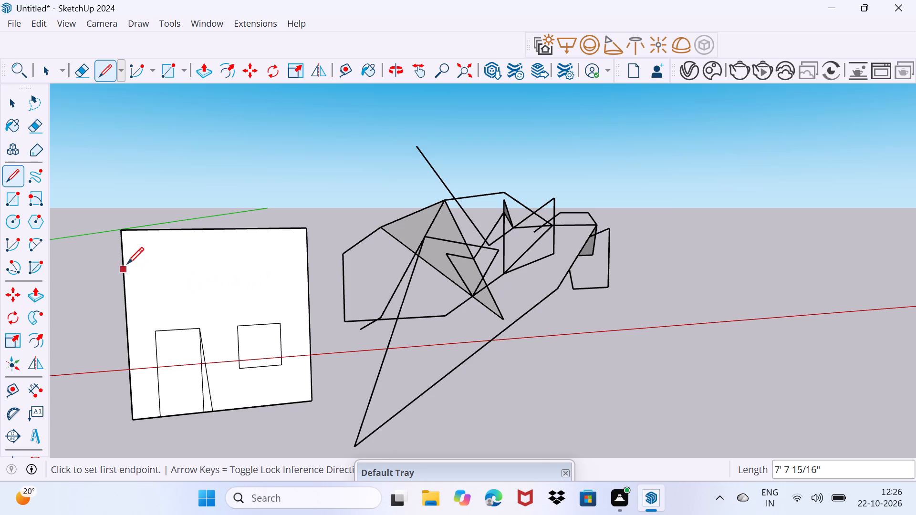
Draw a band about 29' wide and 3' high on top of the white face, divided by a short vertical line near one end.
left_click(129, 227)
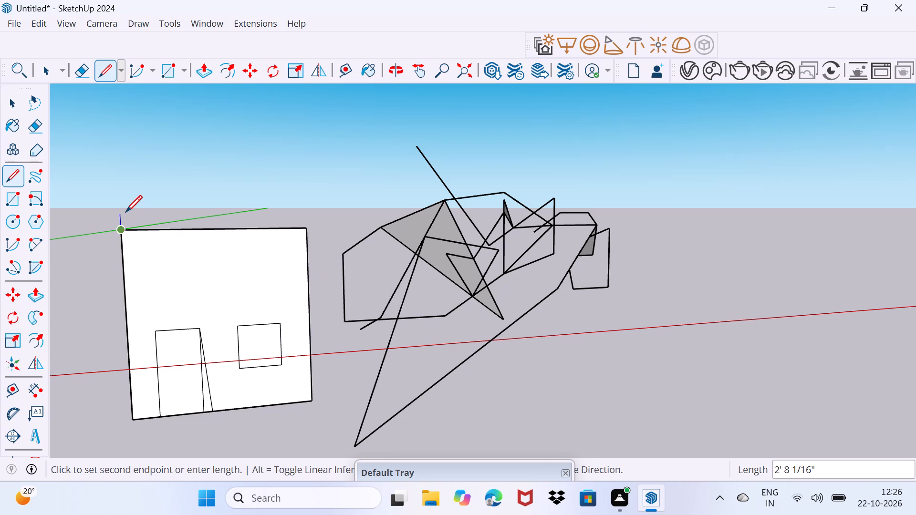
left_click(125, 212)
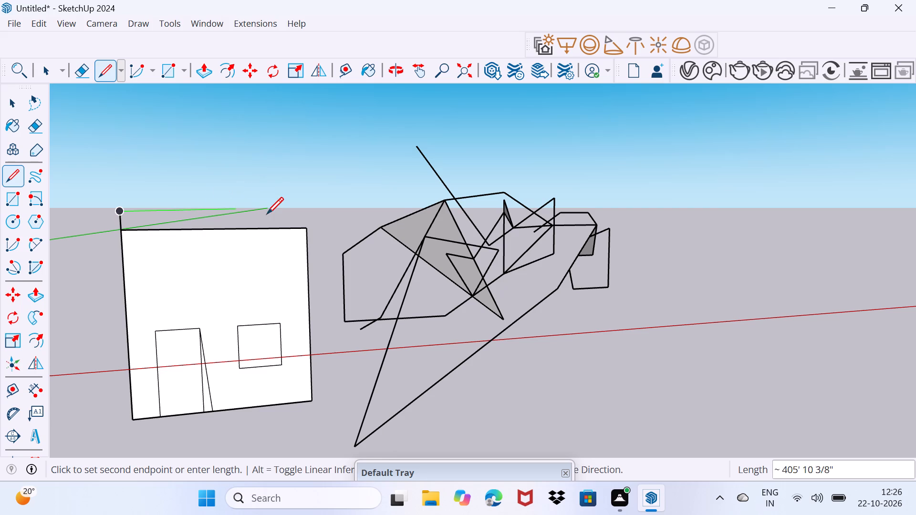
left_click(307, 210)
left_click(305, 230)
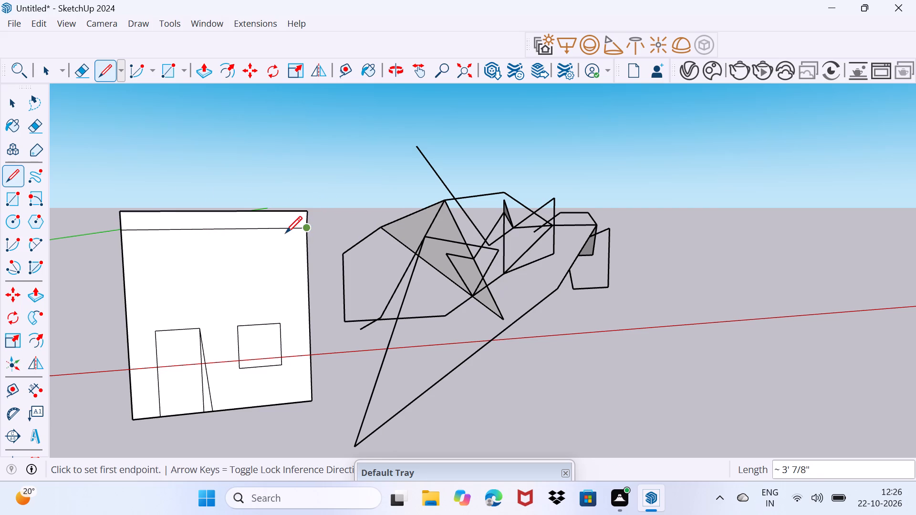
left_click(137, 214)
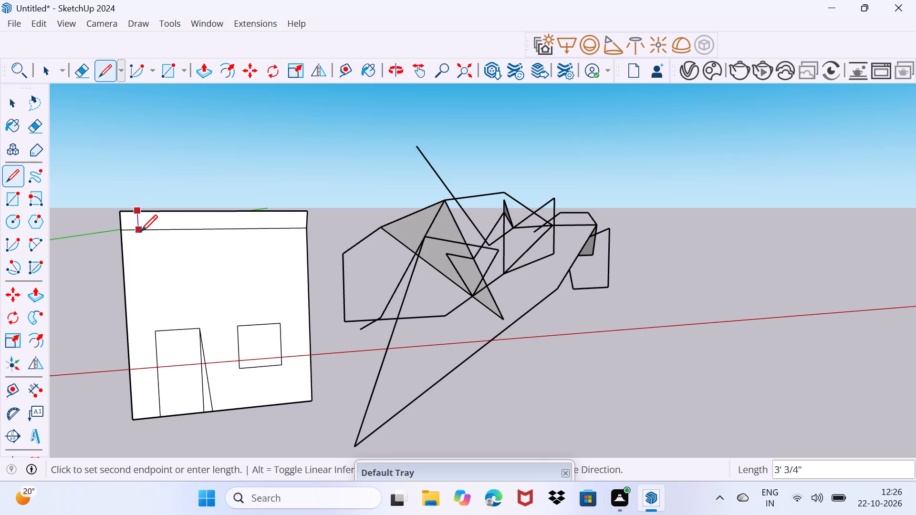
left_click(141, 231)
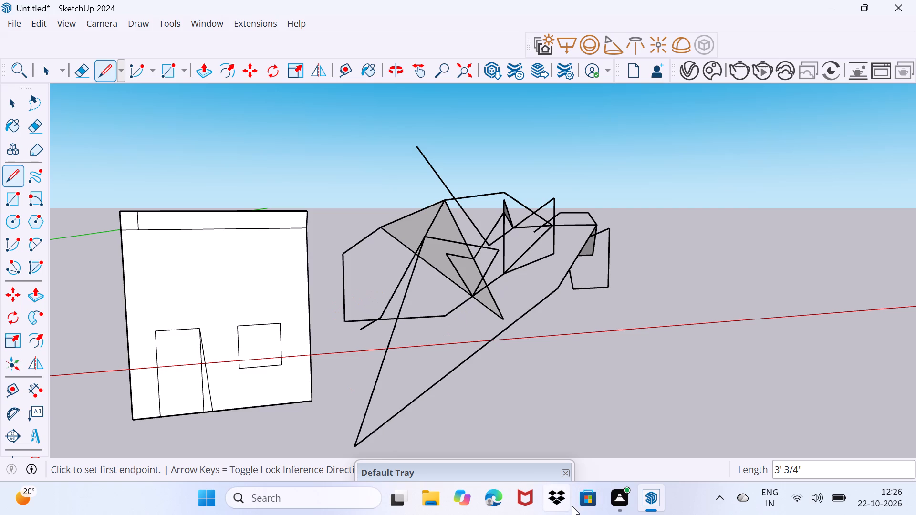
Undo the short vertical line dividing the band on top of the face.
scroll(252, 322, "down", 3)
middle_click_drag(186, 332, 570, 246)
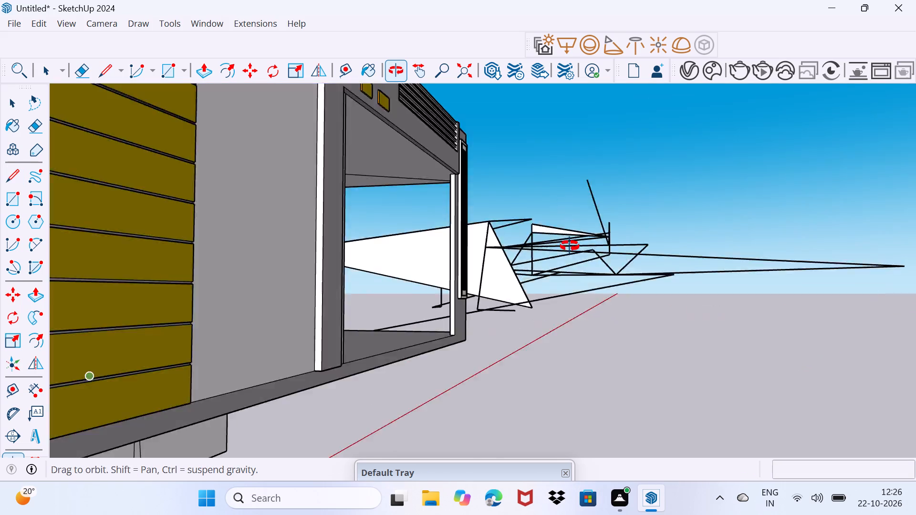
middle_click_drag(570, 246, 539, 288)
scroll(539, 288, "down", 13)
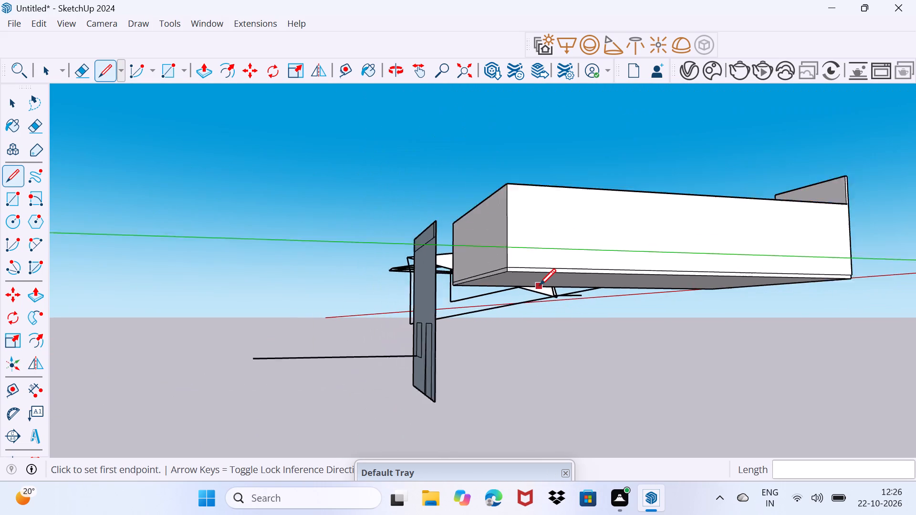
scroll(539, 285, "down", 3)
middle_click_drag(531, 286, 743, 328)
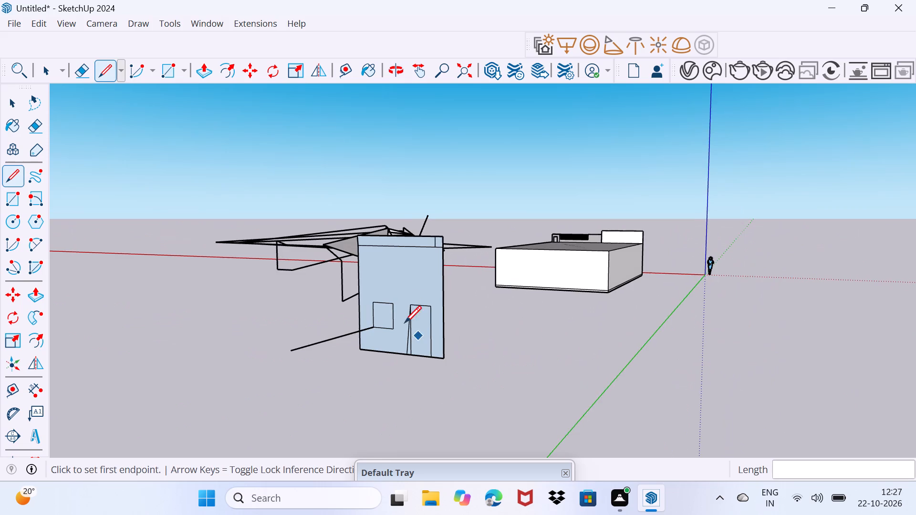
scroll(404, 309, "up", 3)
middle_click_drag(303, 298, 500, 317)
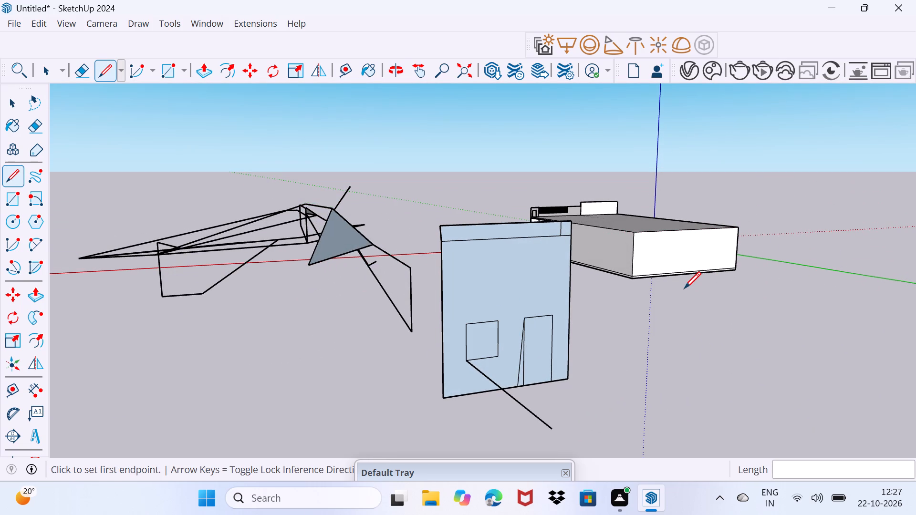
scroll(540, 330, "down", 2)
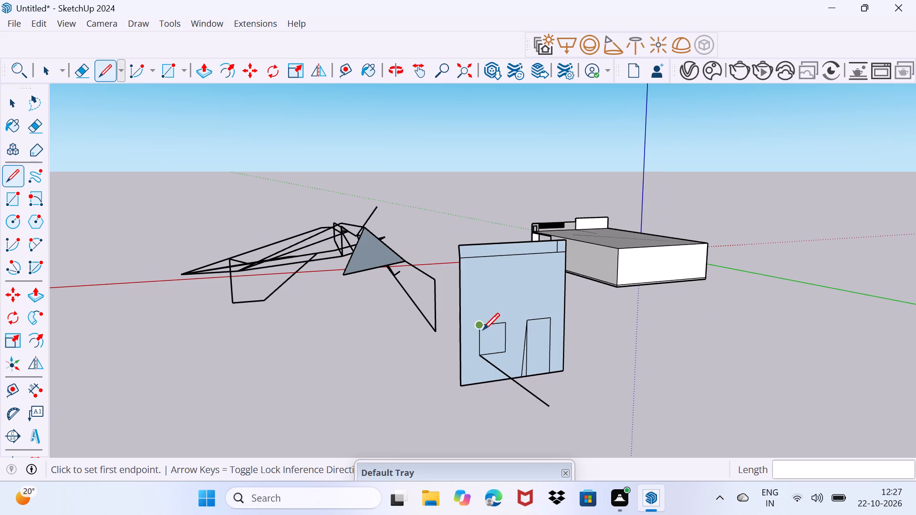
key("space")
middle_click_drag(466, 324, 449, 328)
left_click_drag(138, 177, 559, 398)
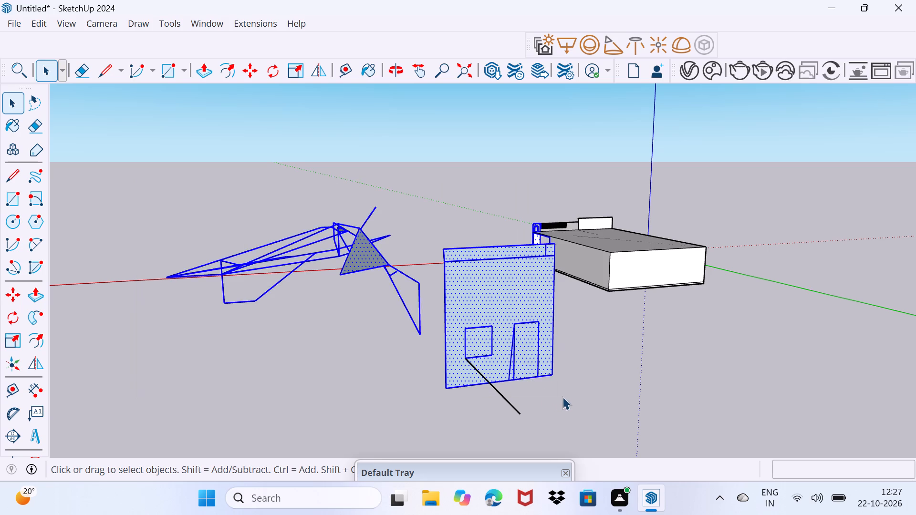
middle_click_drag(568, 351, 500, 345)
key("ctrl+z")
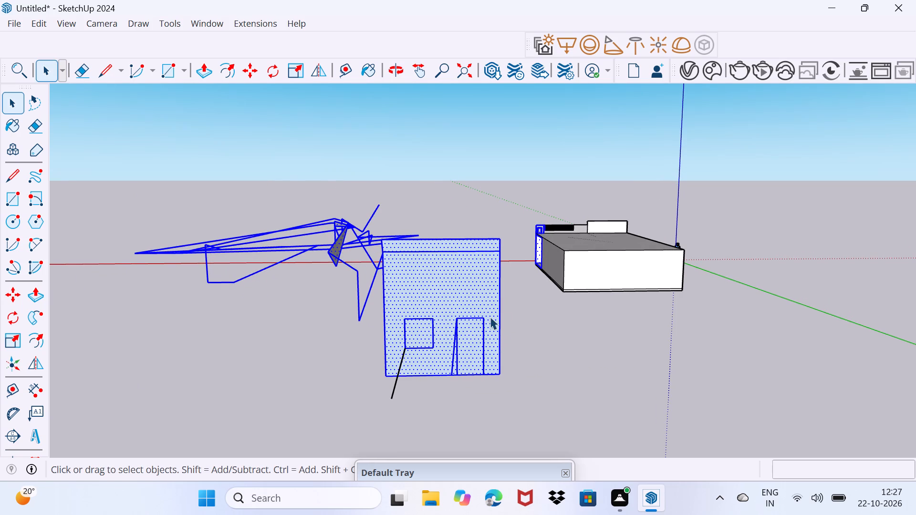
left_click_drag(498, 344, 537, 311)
Delete the upright face with its door and window outlines, together with the sketched shapes around it.
scroll(548, 359, "up", 3)
middle_click_drag(527, 342, 467, 336)
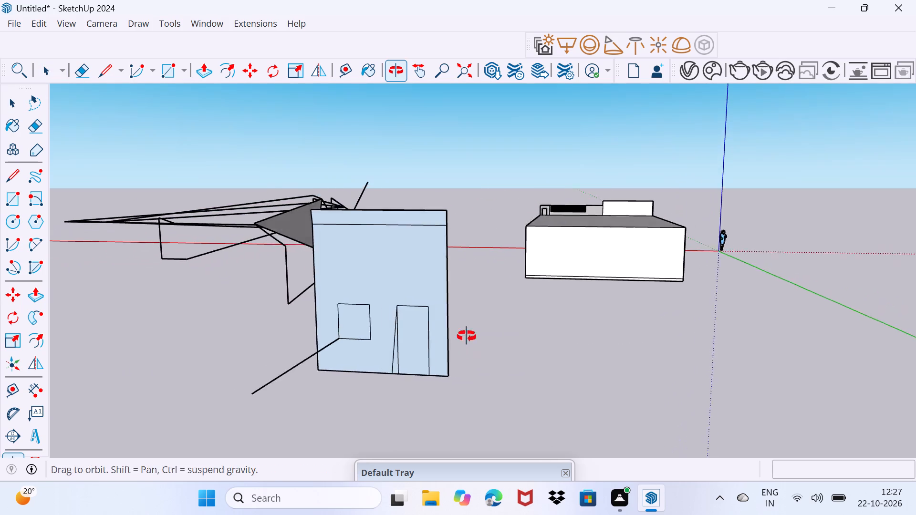
middle_click_drag(467, 336, 447, 331)
left_click_drag(193, 158, 438, 396)
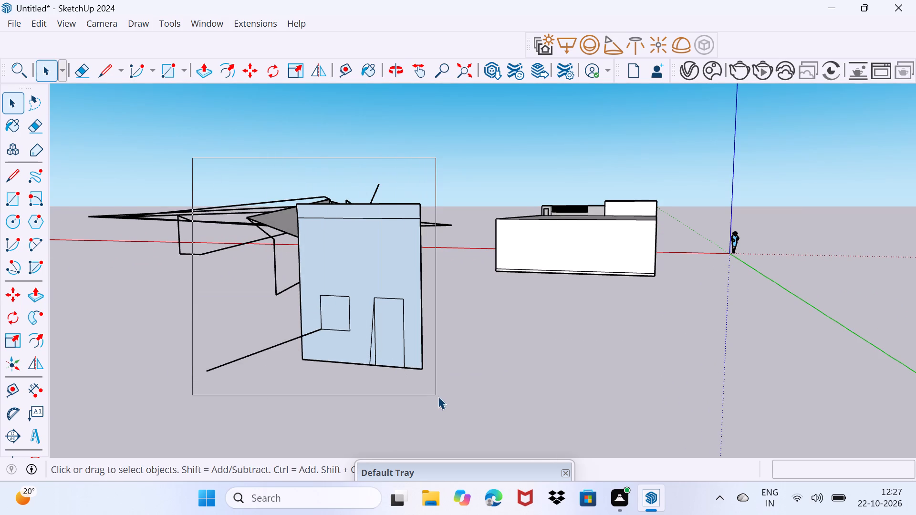
left_click_drag(438, 396, 438, 396)
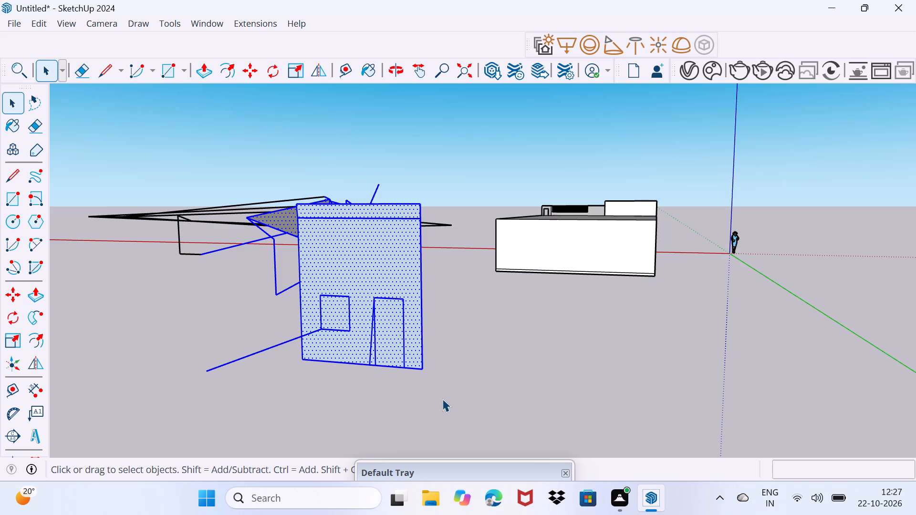
key("Delete")
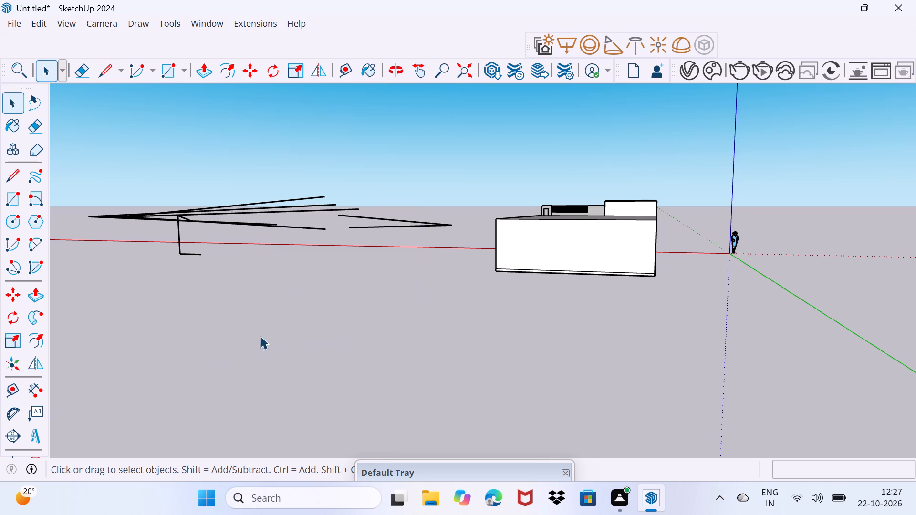
Delete the remaining loose sketch lines beside the house.
middle_click_drag(260, 293, 387, 312)
scroll(383, 314, "down", 8)
left_click_drag(162, 213, 199, 278)
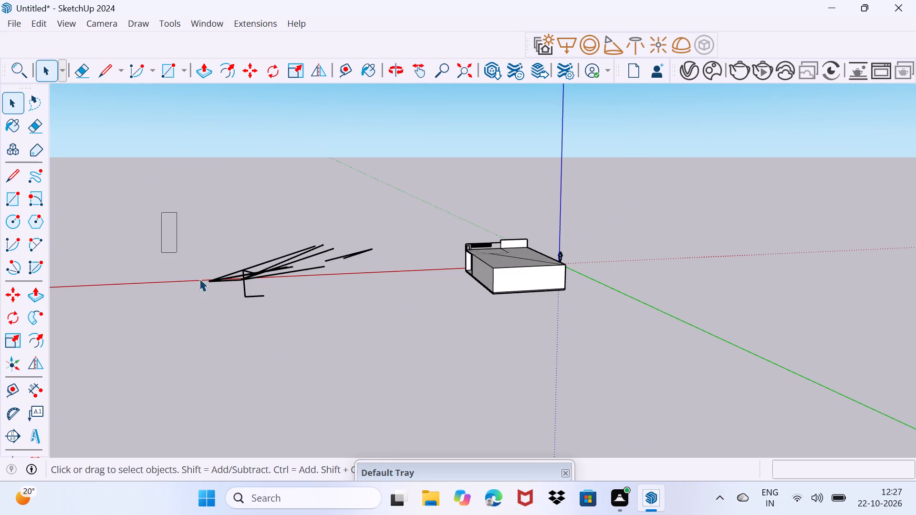
left_click_drag(199, 278, 415, 336)
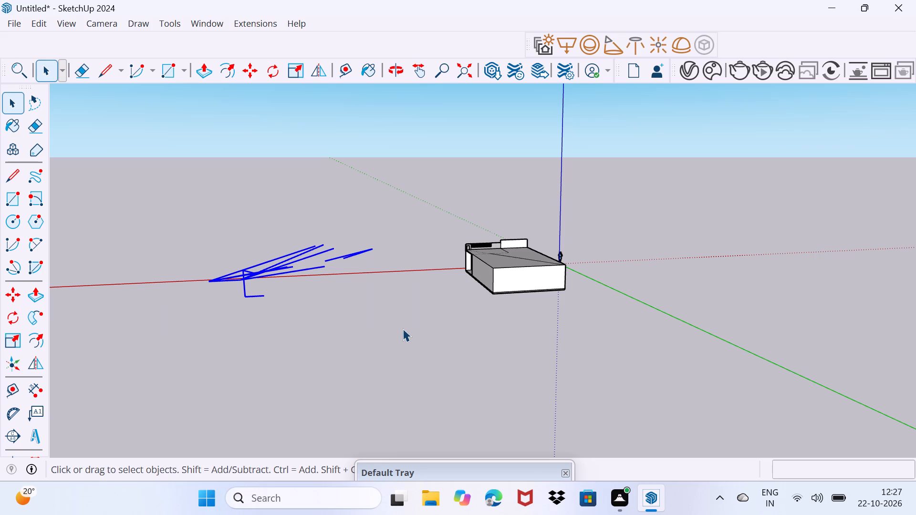
key("Delete")
Draw a ground rectangle about 86' 8" by 112' 2" away from the house, with one edge along the red axis.
middle_click_drag(328, 363, 687, 268)
middle_click_drag(303, 245, 770, 275)
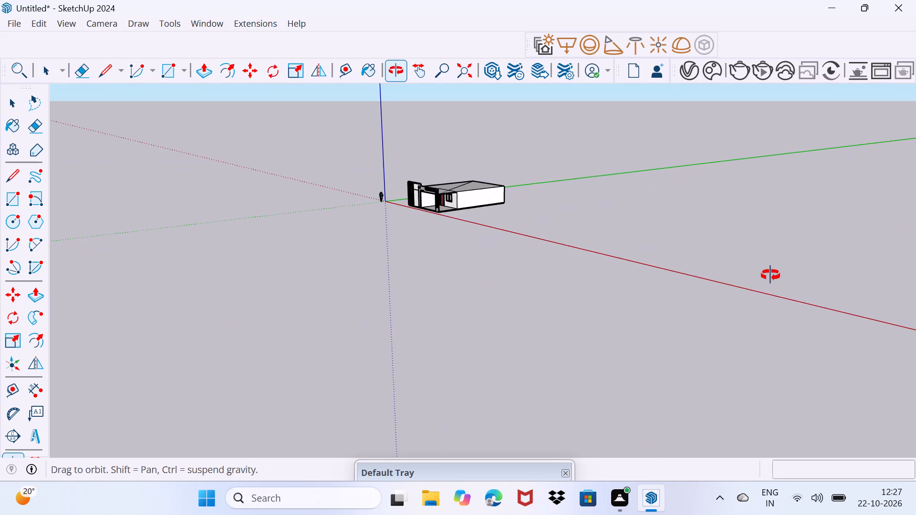
middle_click_drag(770, 275, 545, 265)
middle_click_drag(364, 318, 562, 330)
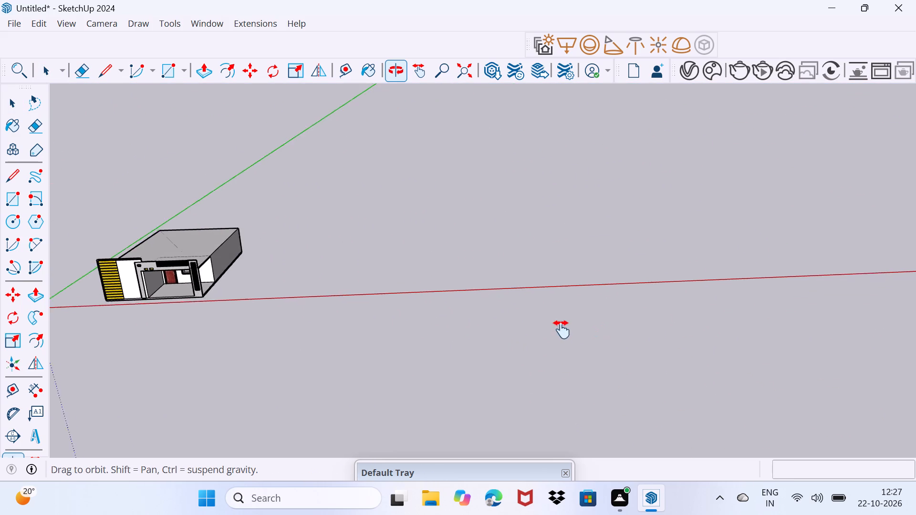
middle_click_drag(562, 330, 554, 328)
key("r")
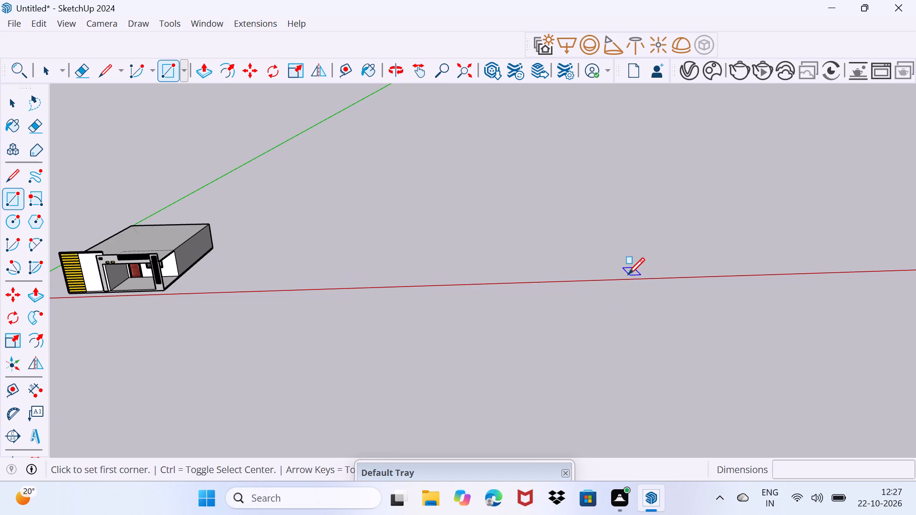
left_click_drag(620, 277, 643, 262)
middle_click(711, 205)
left_click(710, 205)
key("space")
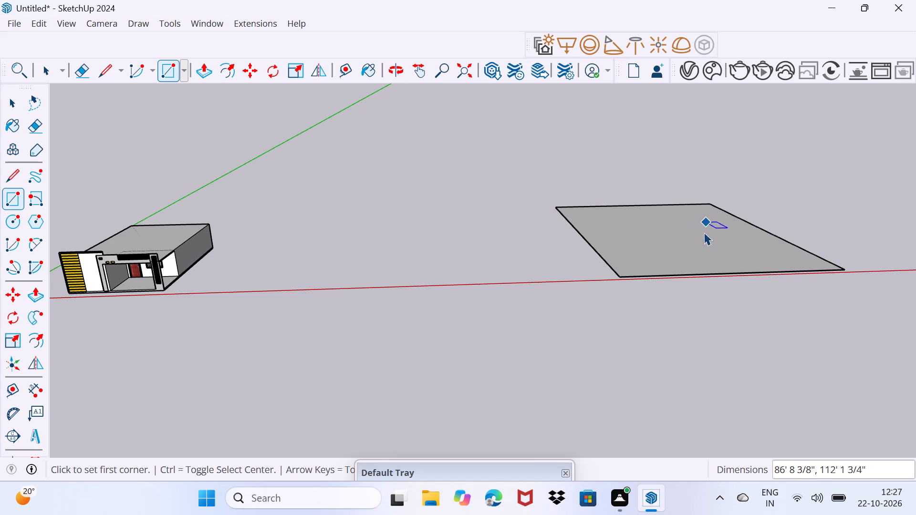
Push/Pull the new ground rectangle up about 24' 5" into a solid block.
left_click(692, 257)
key("p")
left_click_drag(680, 256, 693, 196)
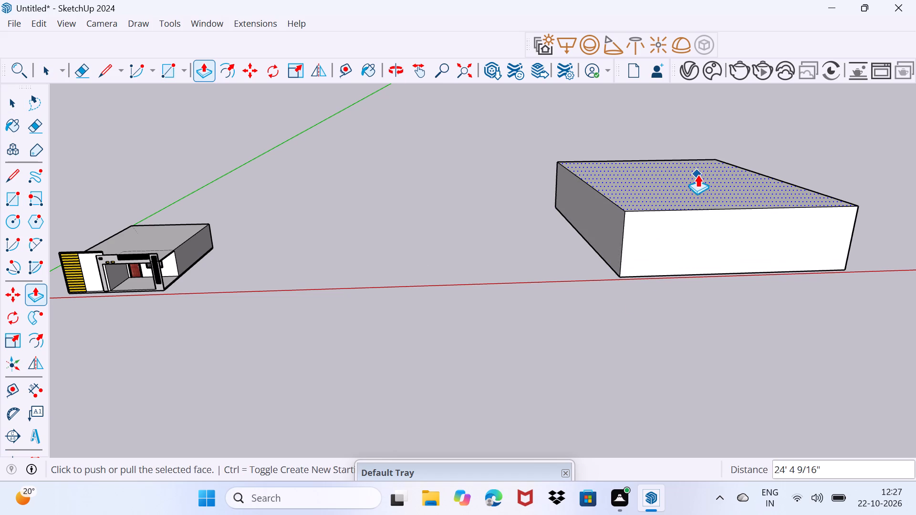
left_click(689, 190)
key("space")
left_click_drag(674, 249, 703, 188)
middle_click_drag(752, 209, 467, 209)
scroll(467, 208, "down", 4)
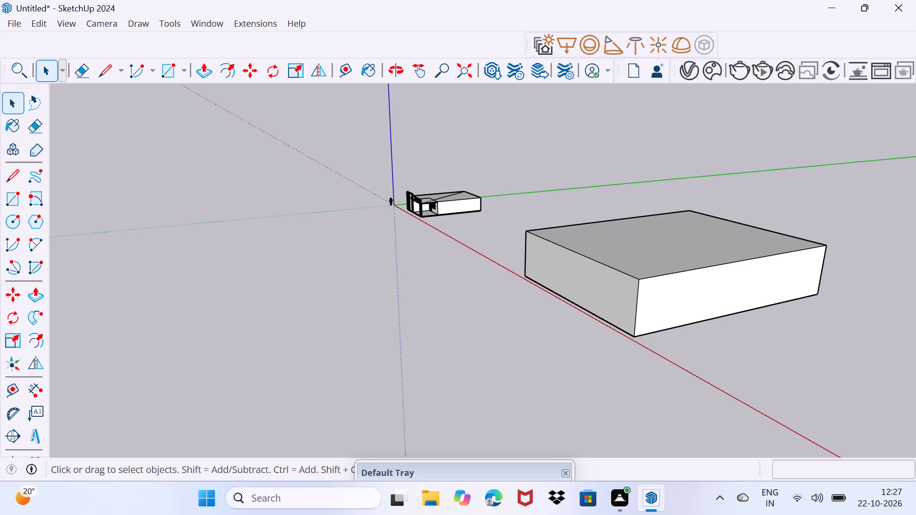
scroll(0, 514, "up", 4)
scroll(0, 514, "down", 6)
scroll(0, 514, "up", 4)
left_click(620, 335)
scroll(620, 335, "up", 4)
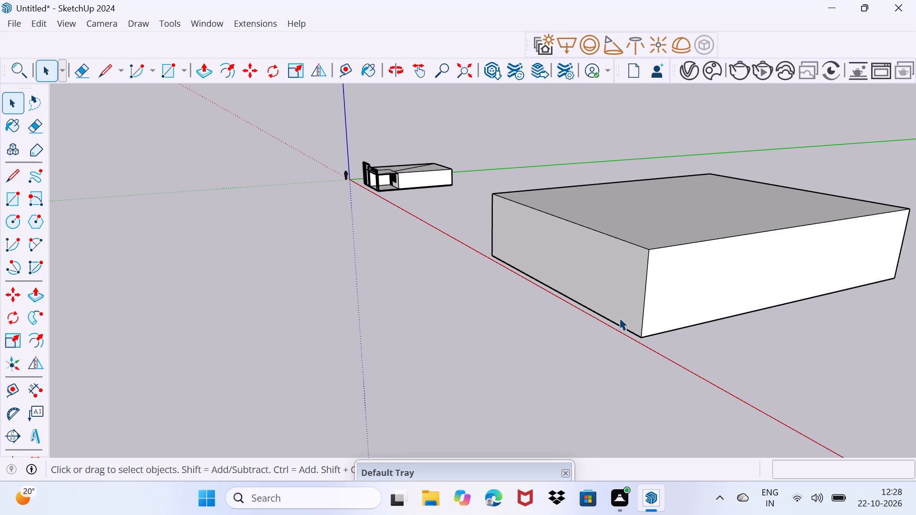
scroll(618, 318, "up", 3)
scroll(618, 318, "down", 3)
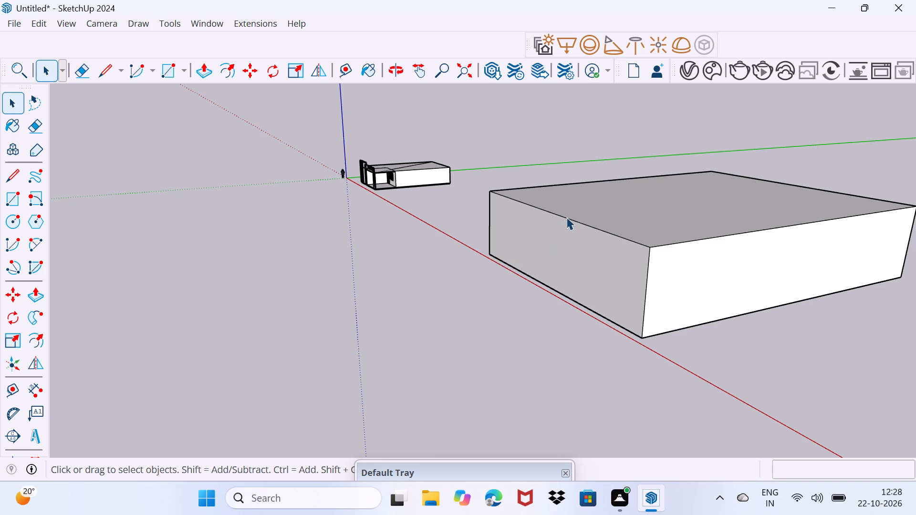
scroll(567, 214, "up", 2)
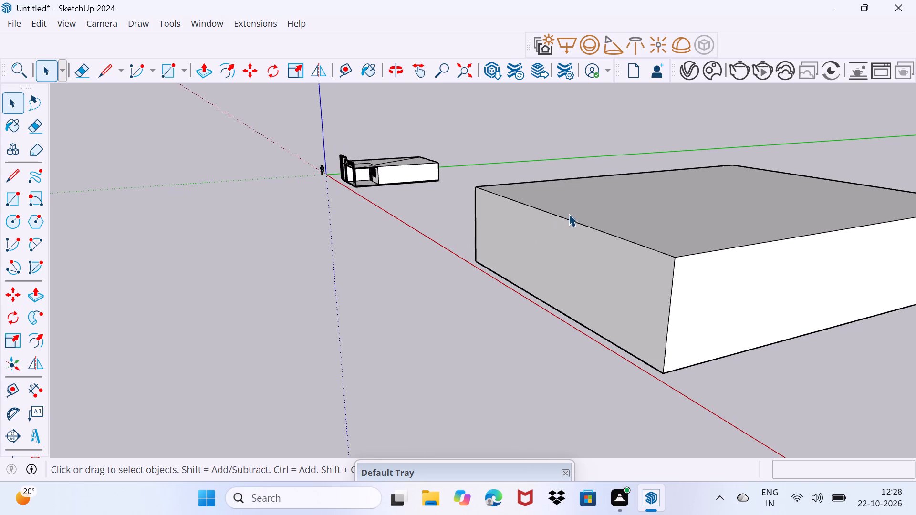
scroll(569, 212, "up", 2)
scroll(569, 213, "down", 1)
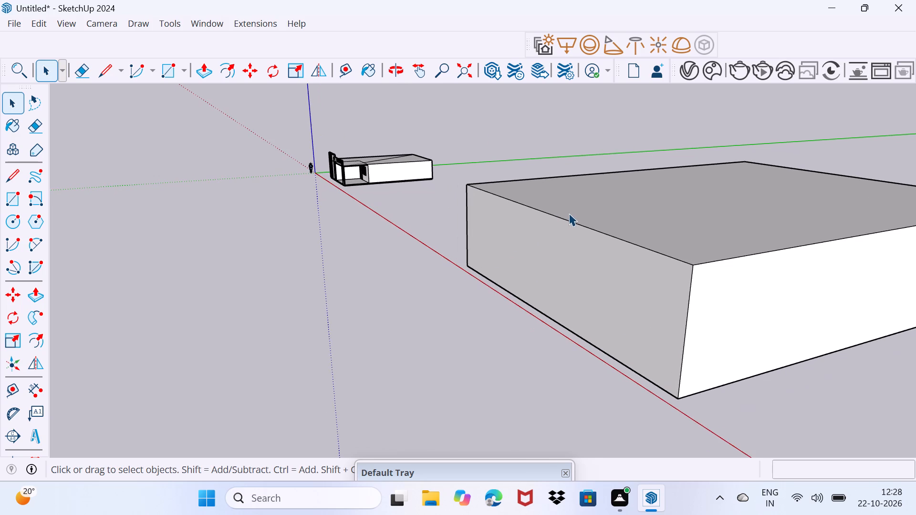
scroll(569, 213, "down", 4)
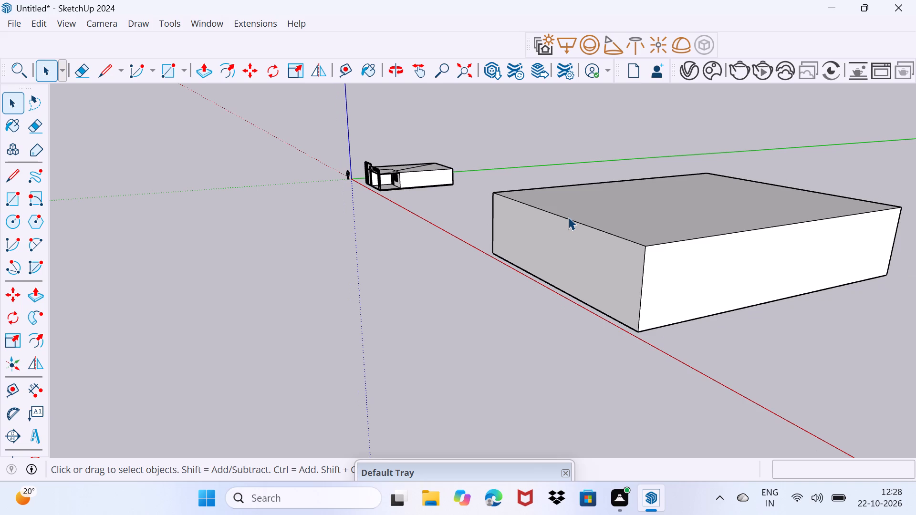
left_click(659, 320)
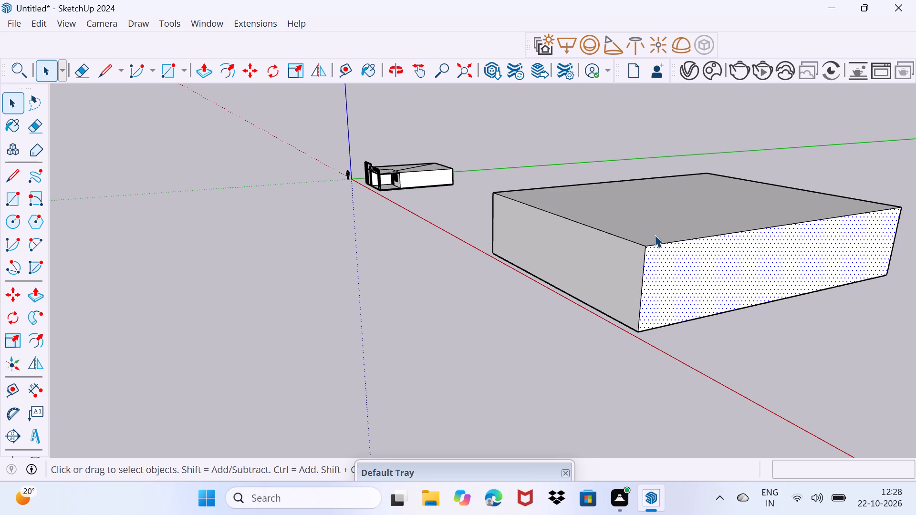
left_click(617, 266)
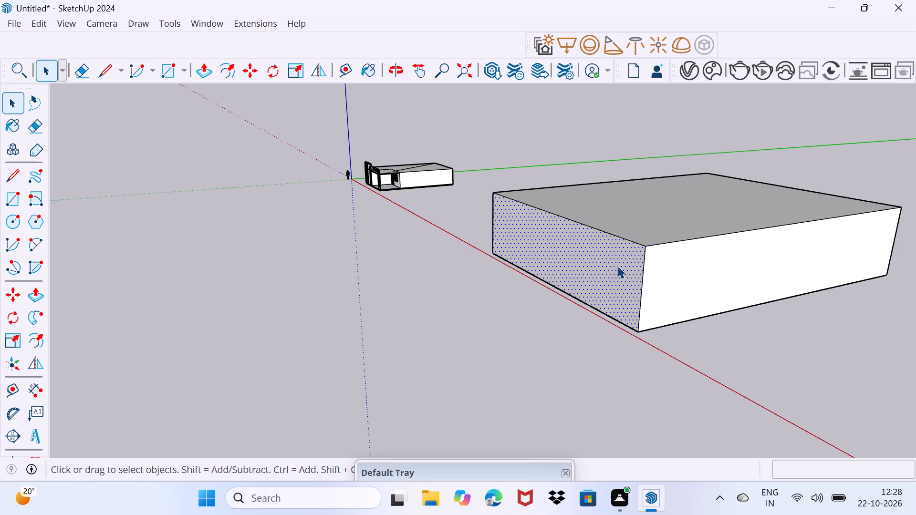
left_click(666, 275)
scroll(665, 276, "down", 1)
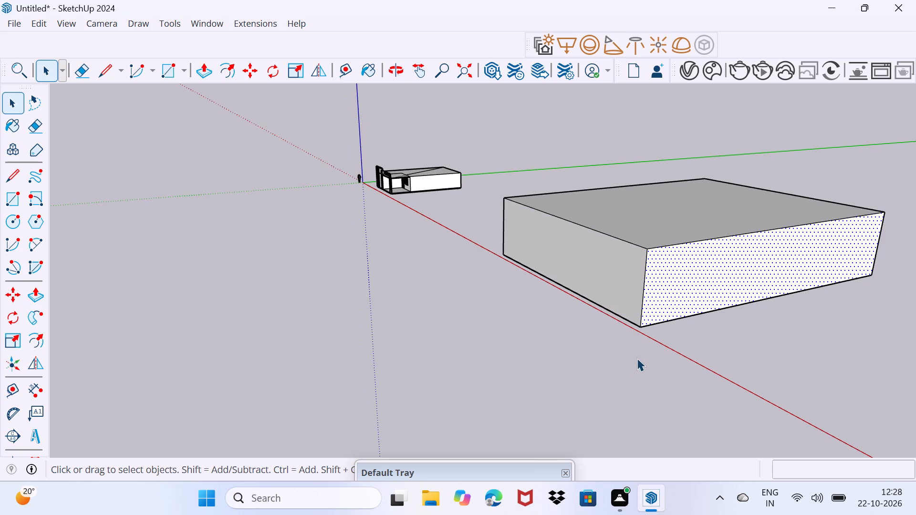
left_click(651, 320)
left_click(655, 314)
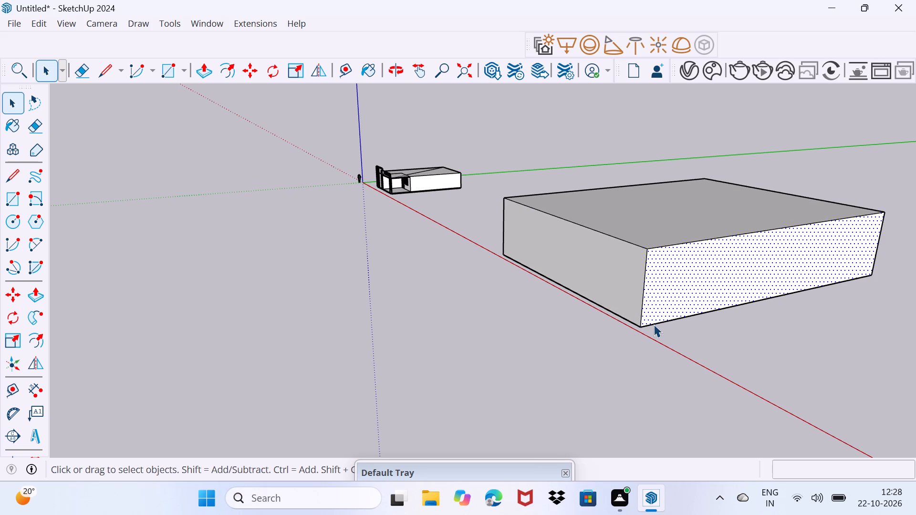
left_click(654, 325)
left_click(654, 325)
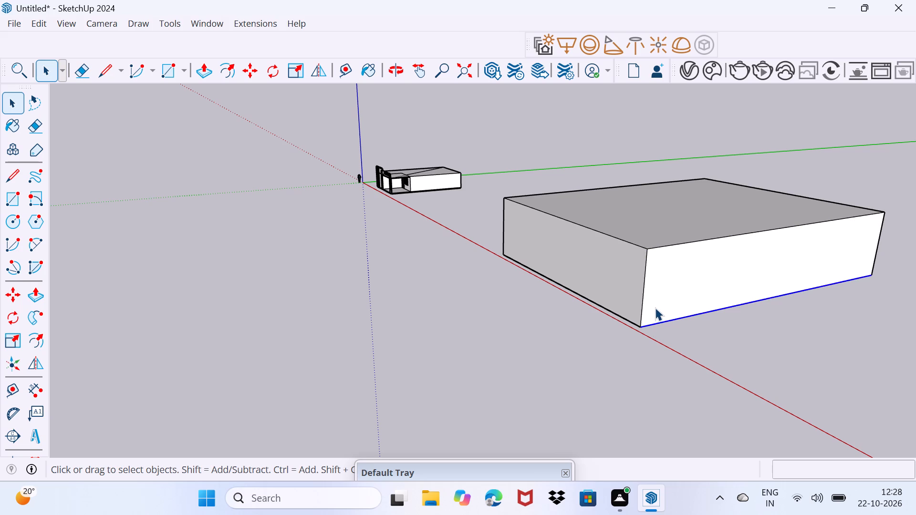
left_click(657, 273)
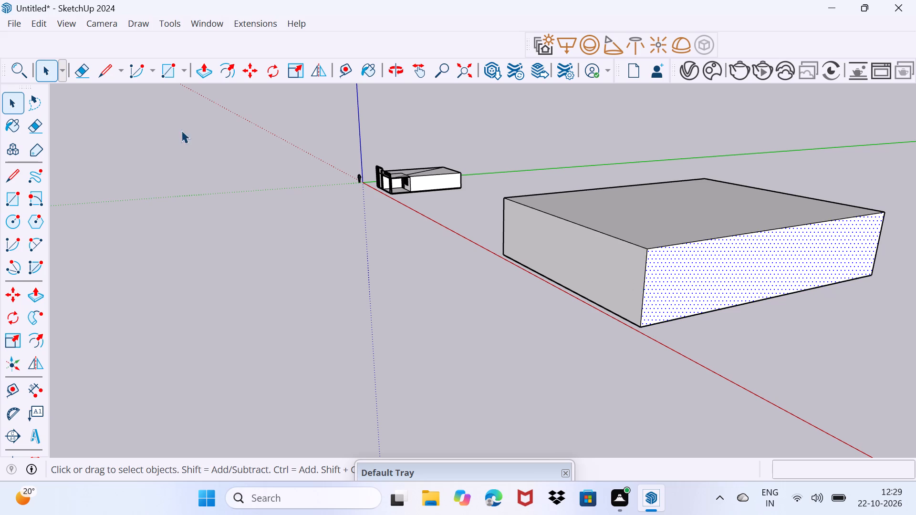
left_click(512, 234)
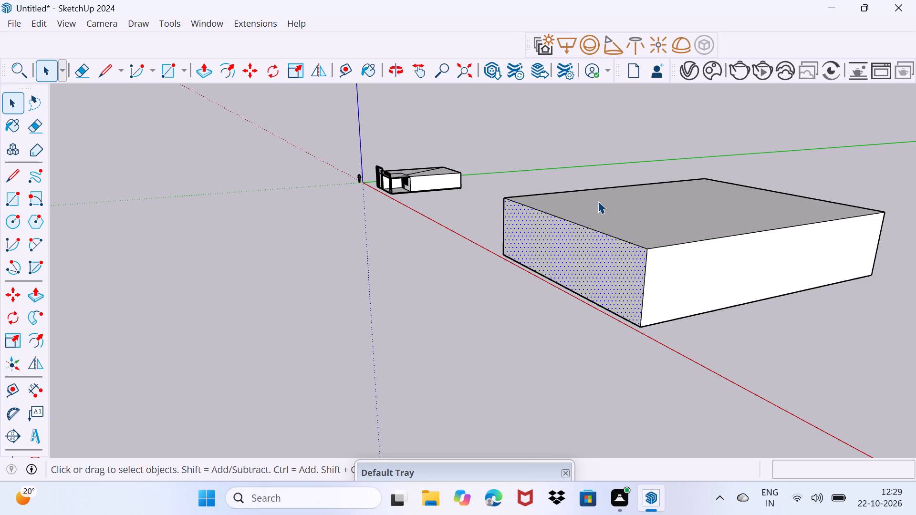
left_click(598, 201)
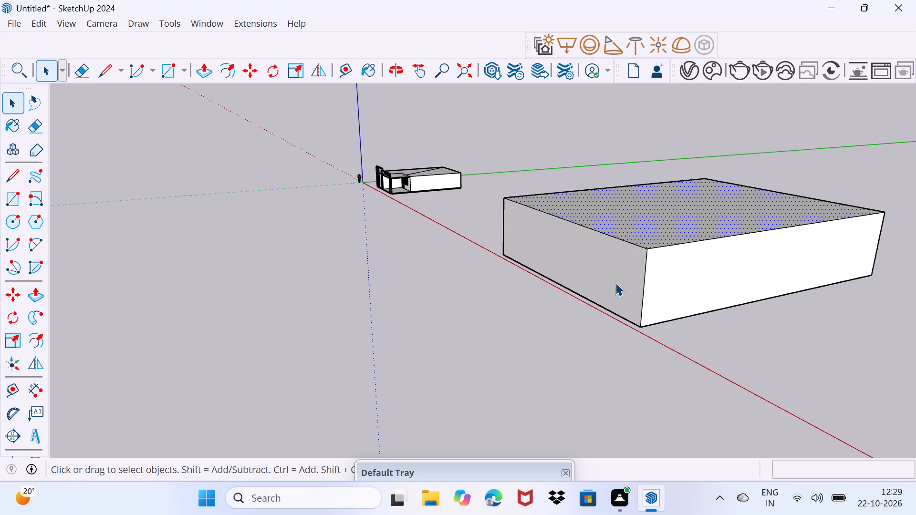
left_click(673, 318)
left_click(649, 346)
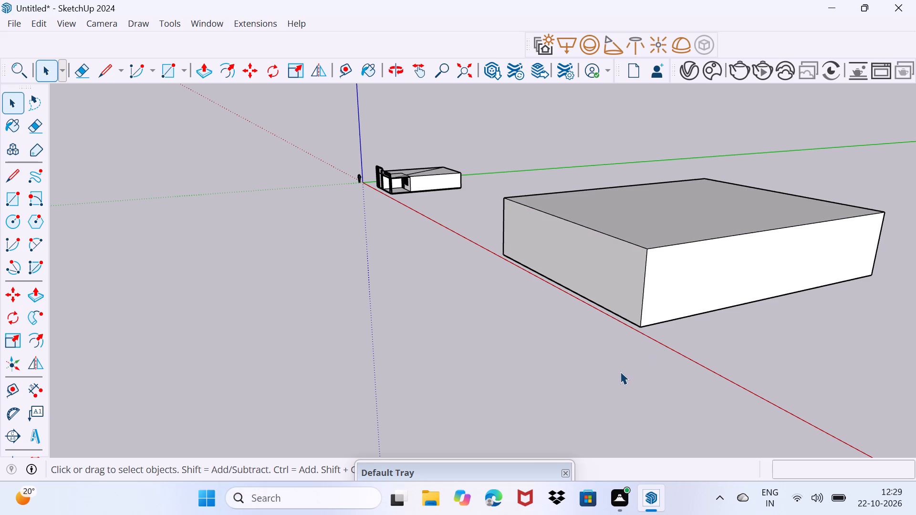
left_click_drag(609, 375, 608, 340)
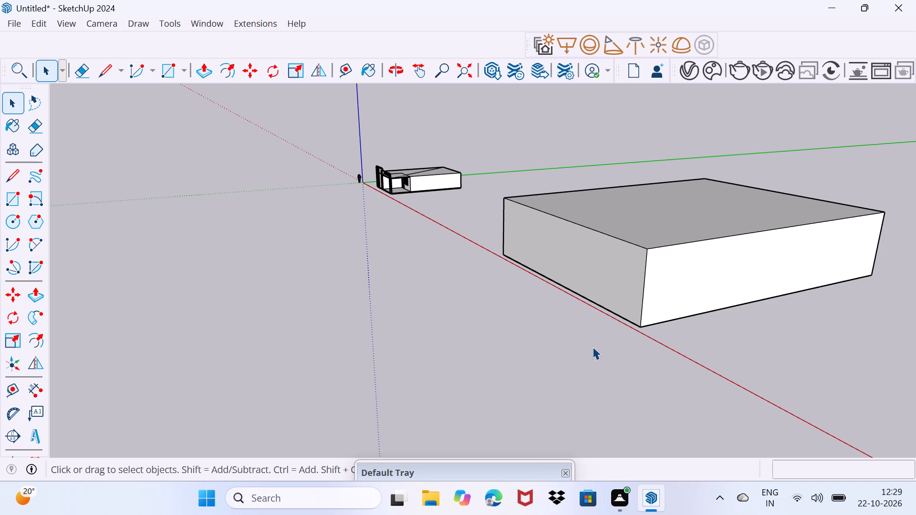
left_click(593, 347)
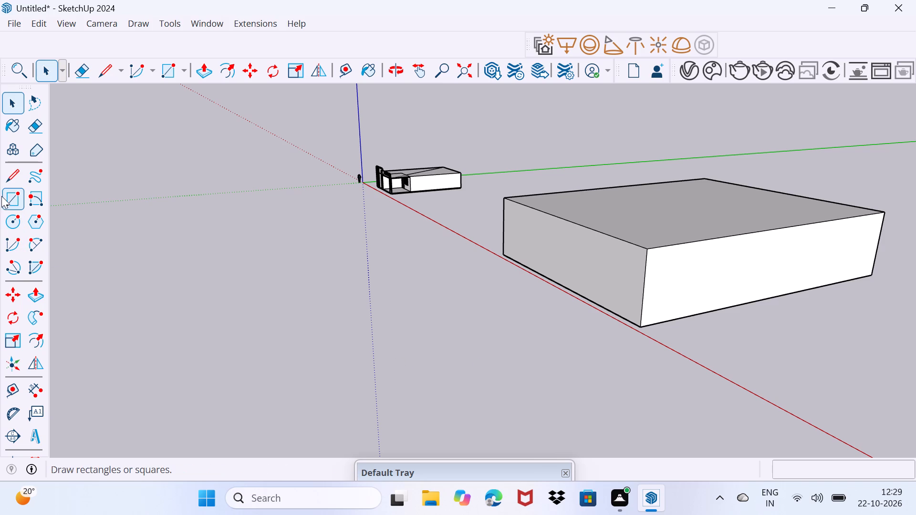
Draw connected lines beside the block: about 20' 2" along the green axis, about 13' upward, then a short zigzag closing into a small triangle.
left_click(7, 184)
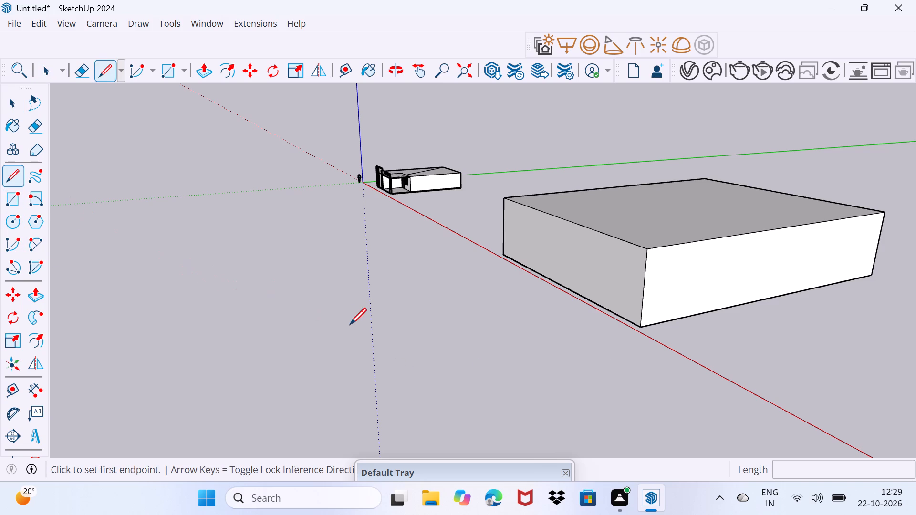
left_click(477, 329)
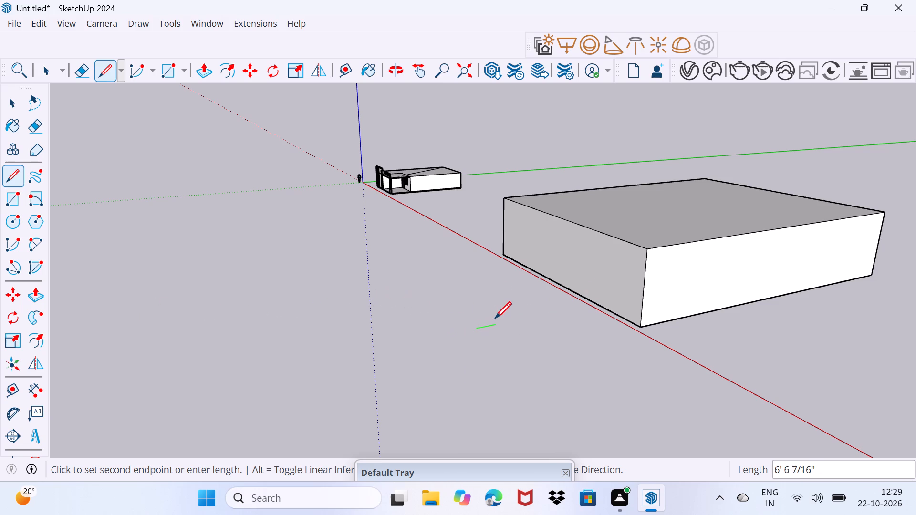
left_click(412, 336)
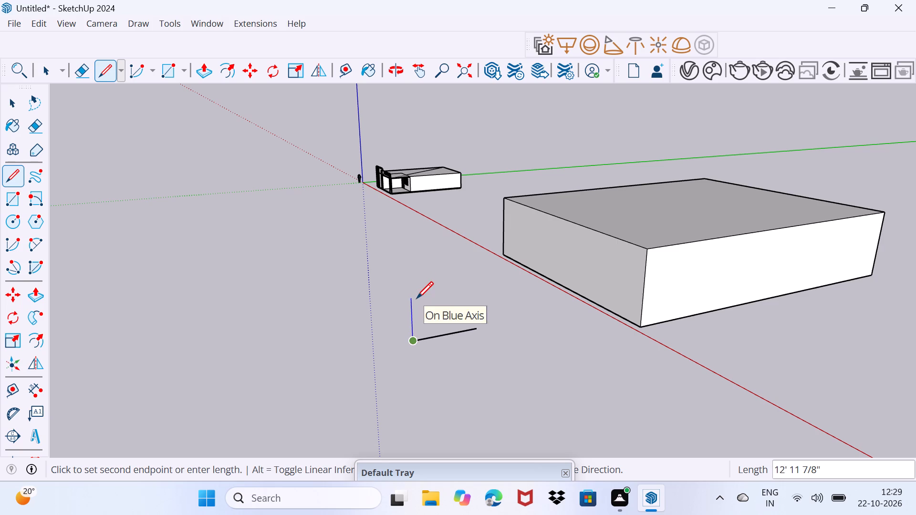
left_click(416, 298)
left_click(436, 309)
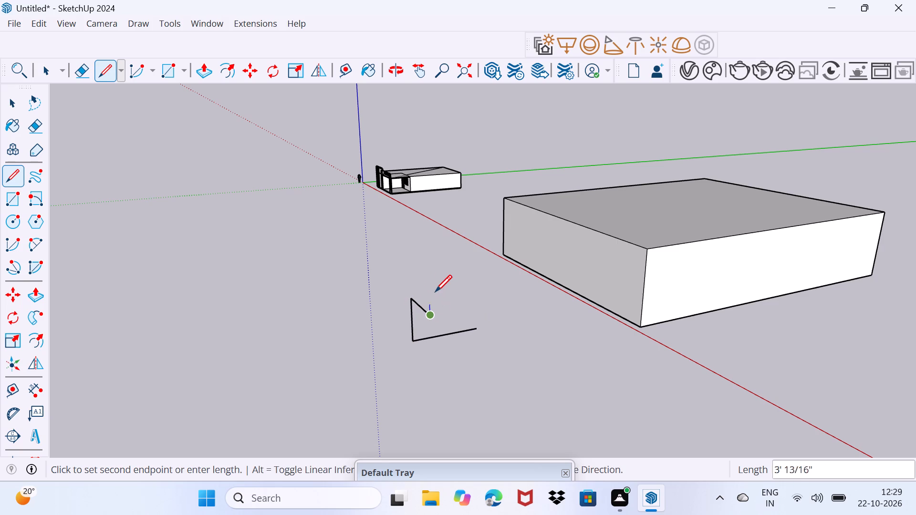
left_click_drag(437, 288, 438, 297)
left_click(438, 297)
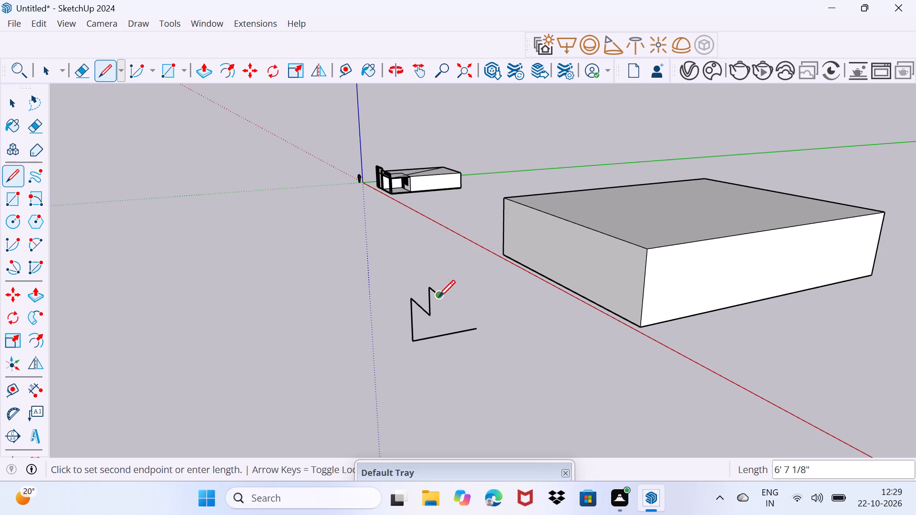
left_click(422, 316)
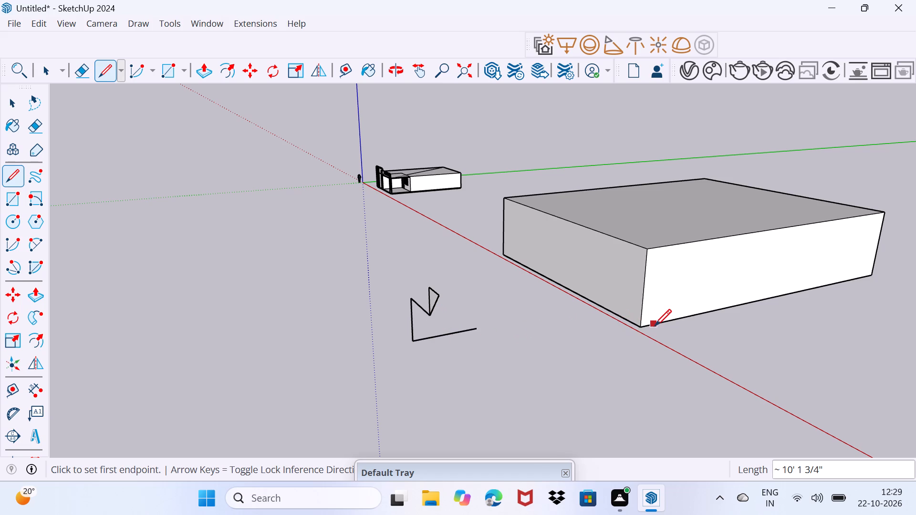
Draw a full-height vertical line on the block's white side face, close to the front corner, marking off a narrow strip.
left_click_drag(655, 325, 646, 280)
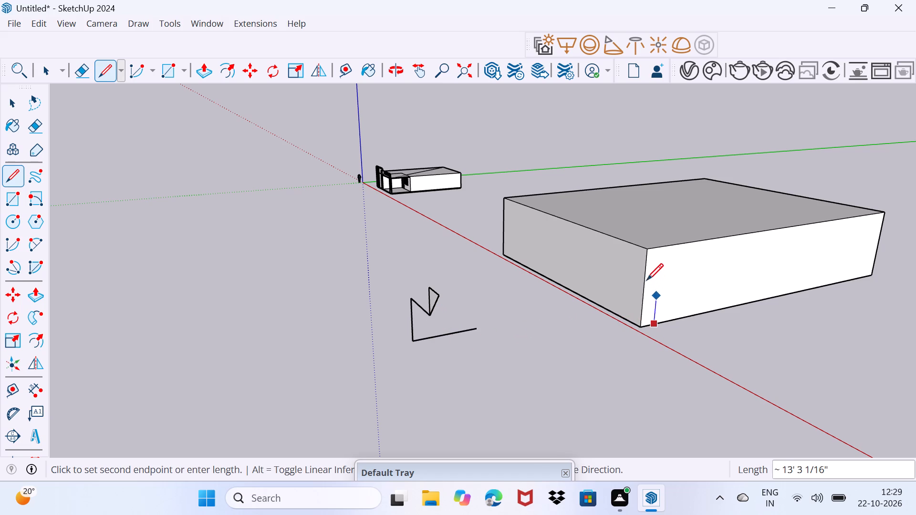
left_click_drag(646, 280, 656, 251)
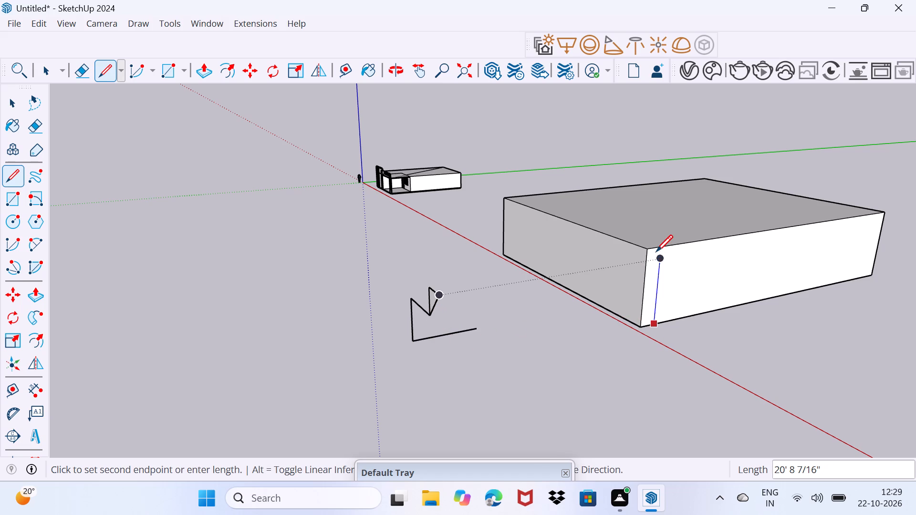
left_click_drag(656, 251, 659, 251)
left_click(659, 251)
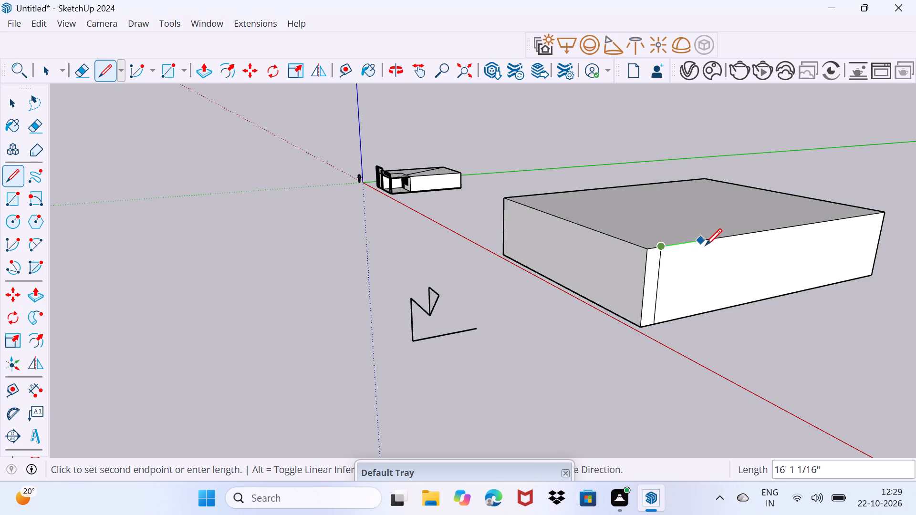
Draw zigzag diagonal lines down the narrow strip by the block's front corner, from its top edge to the bottom corner.
left_click(649, 263)
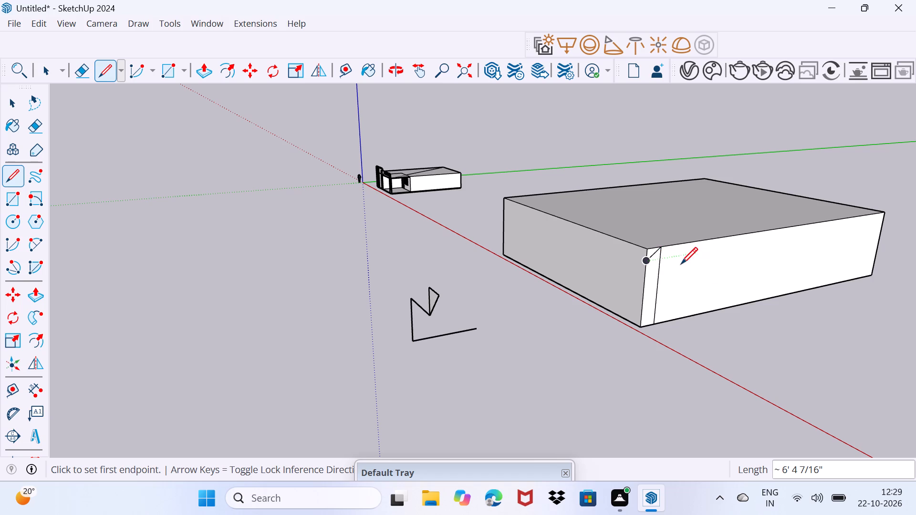
left_click(656, 269)
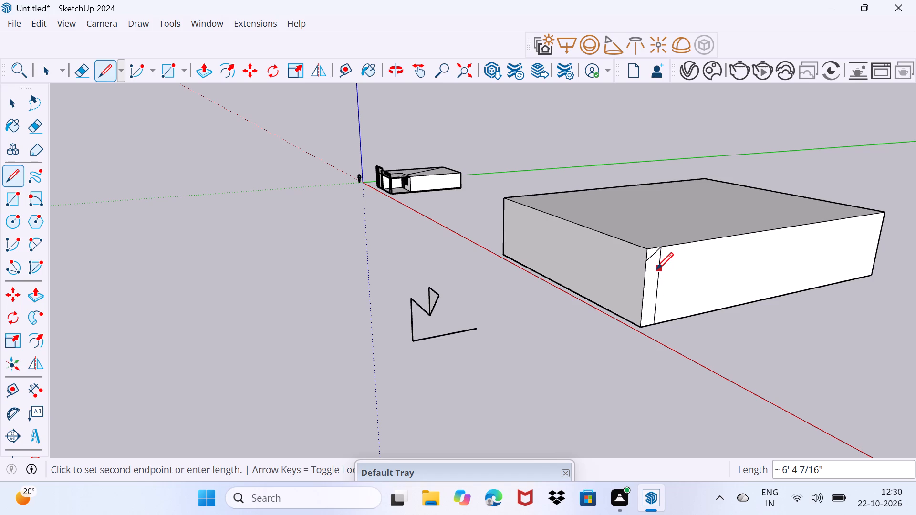
left_click(656, 269)
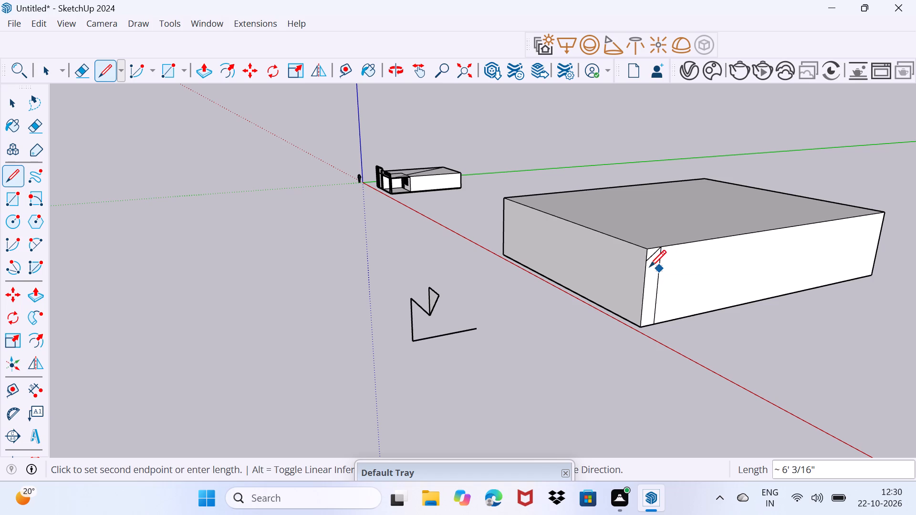
left_click(649, 266)
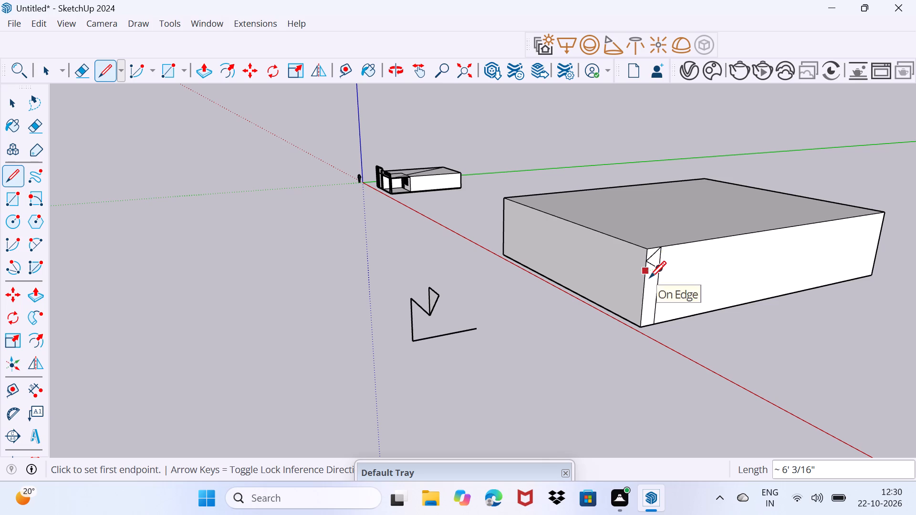
left_click(649, 278)
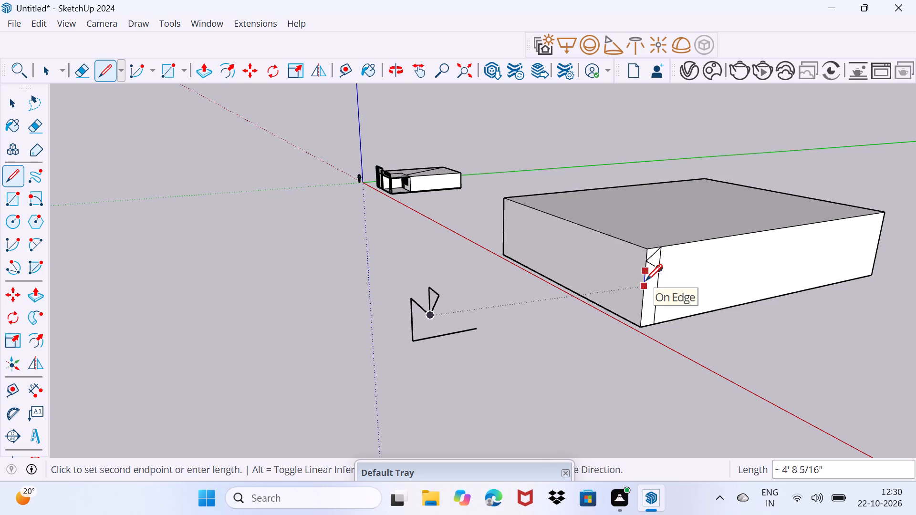
left_click(645, 280)
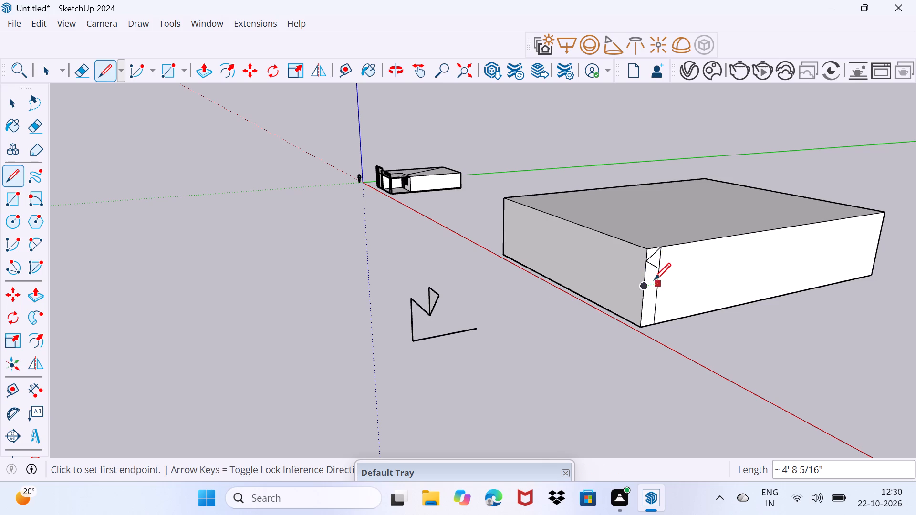
left_click_drag(660, 274, 646, 280)
left_click(646, 280)
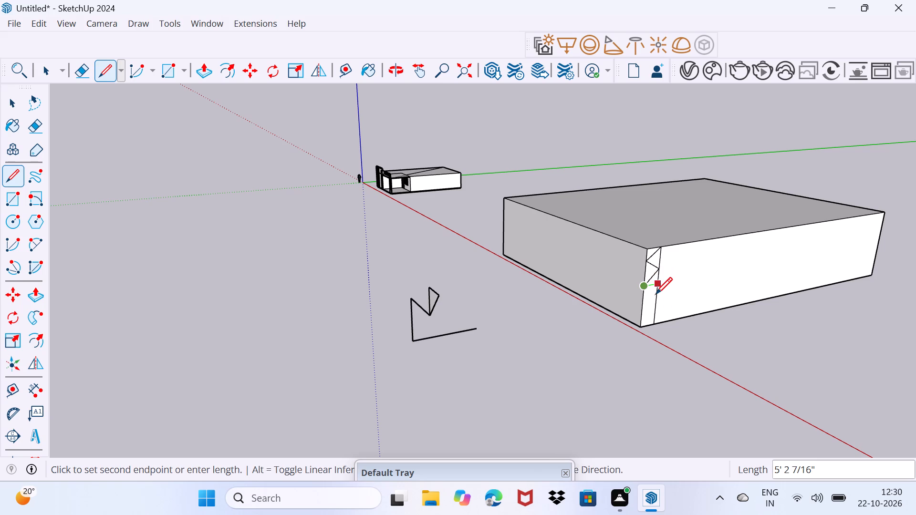
left_click(656, 294)
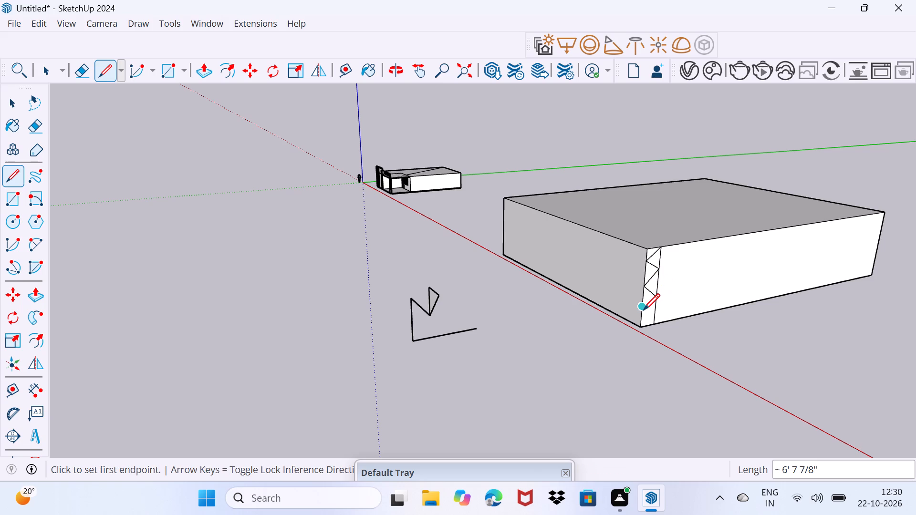
left_click(643, 310)
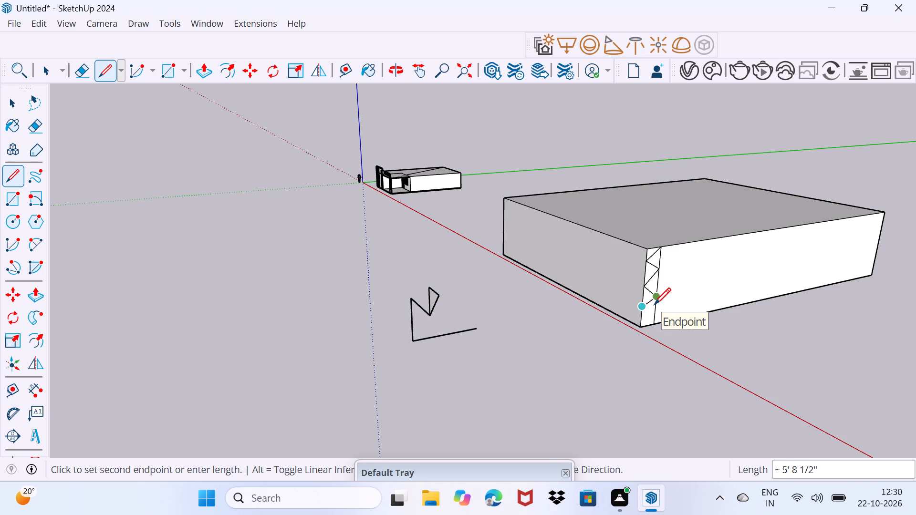
left_click(654, 304)
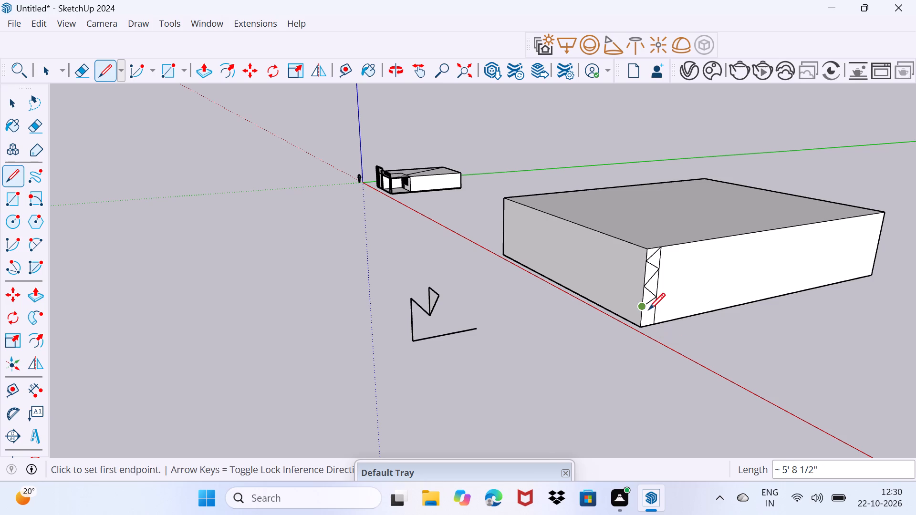
left_click(653, 314)
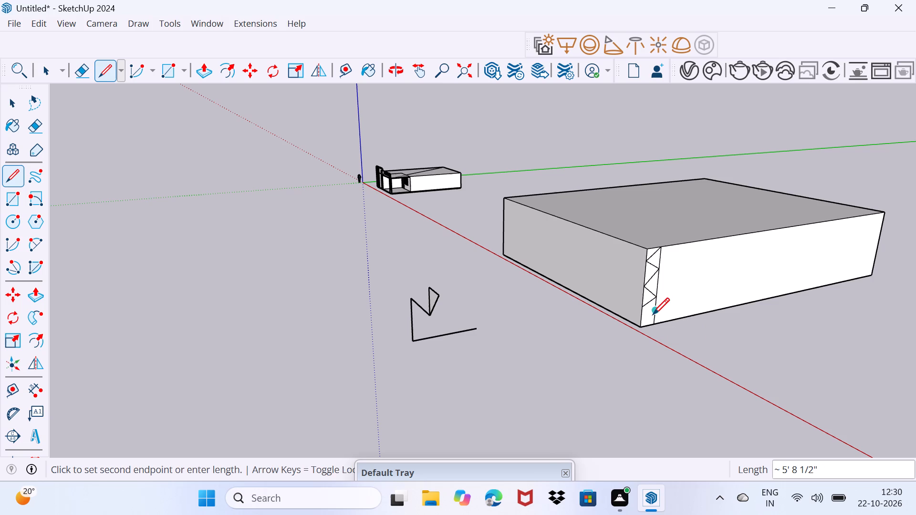
left_click(645, 310)
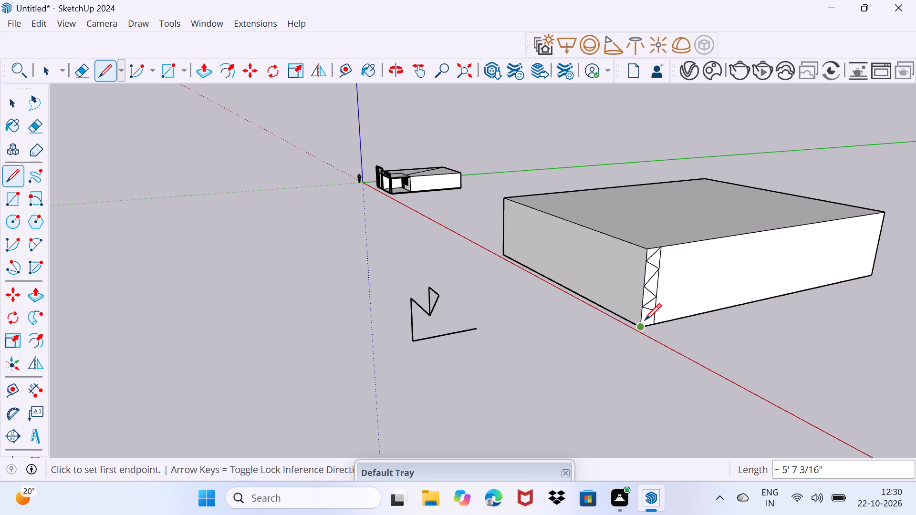
left_click(643, 321)
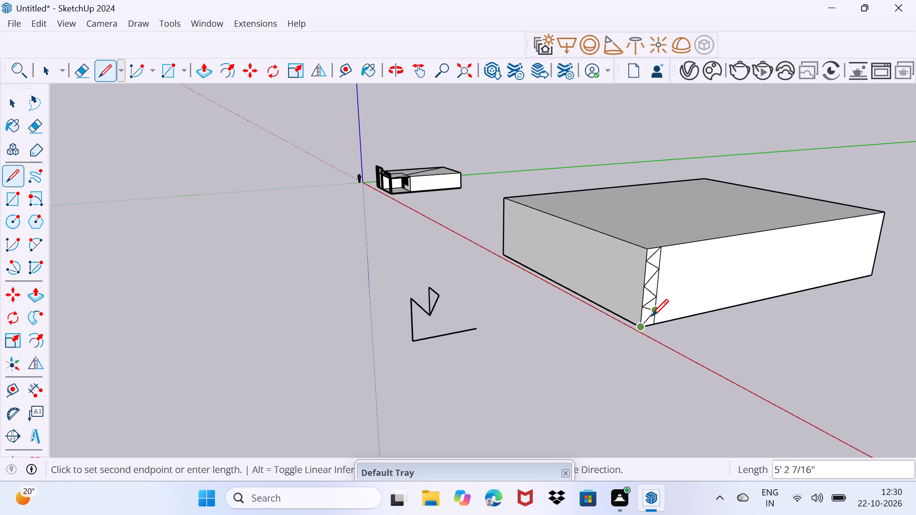
left_click(653, 313)
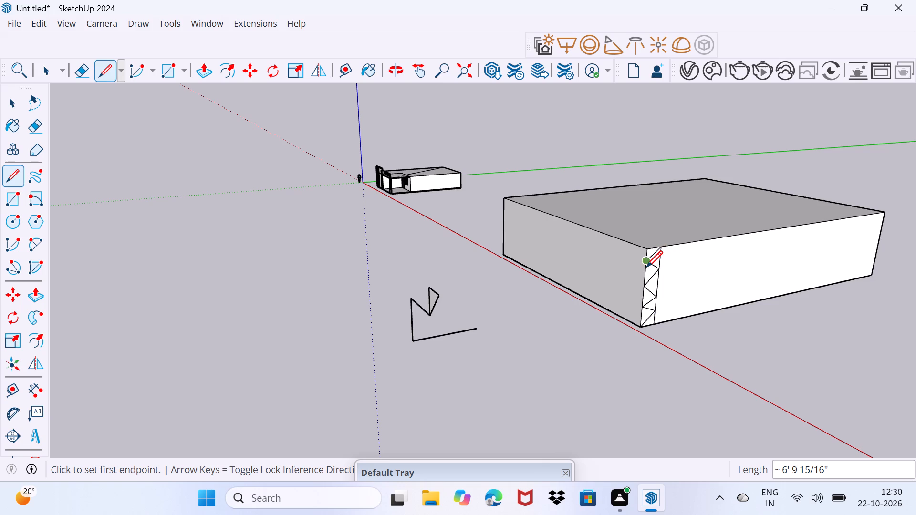
Draw a line about 112' 2" long across the upper part of the white side face, parallel to its top edge.
left_click(646, 267)
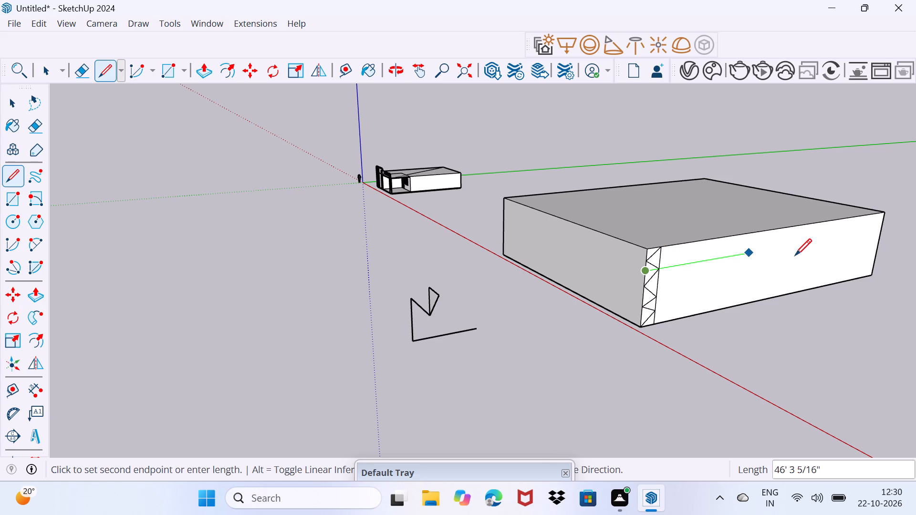
left_click(879, 233)
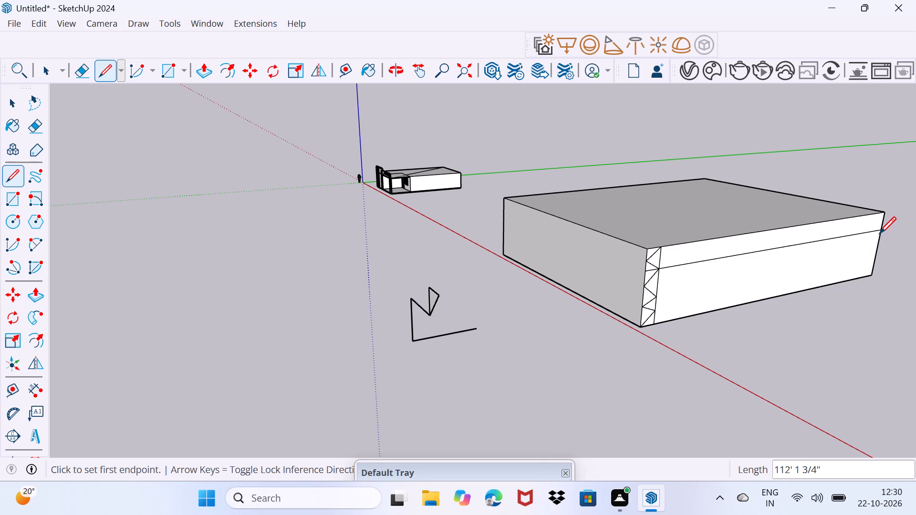
Draw a door outline about 10' 6" wide and 13' 2" high on the side face's bottom edge, near the zigzag strip.
left_click(680, 320)
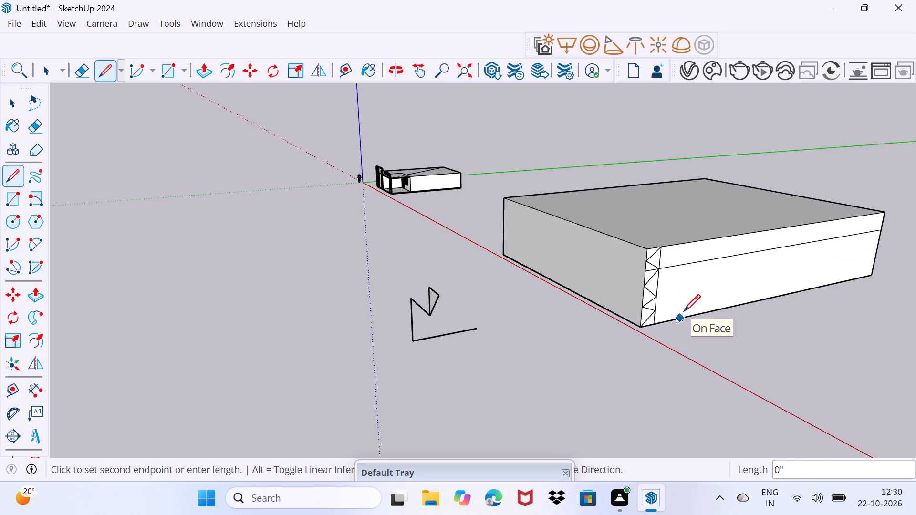
left_click(666, 321)
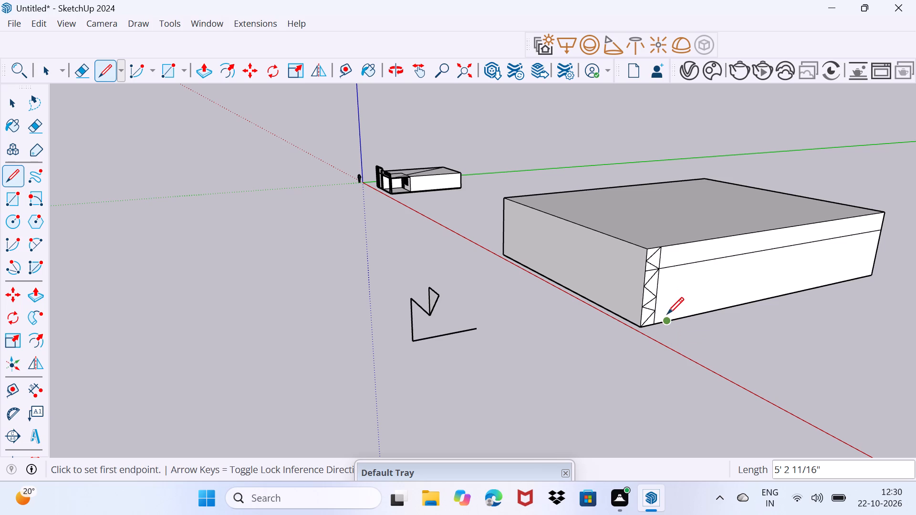
left_click(667, 314)
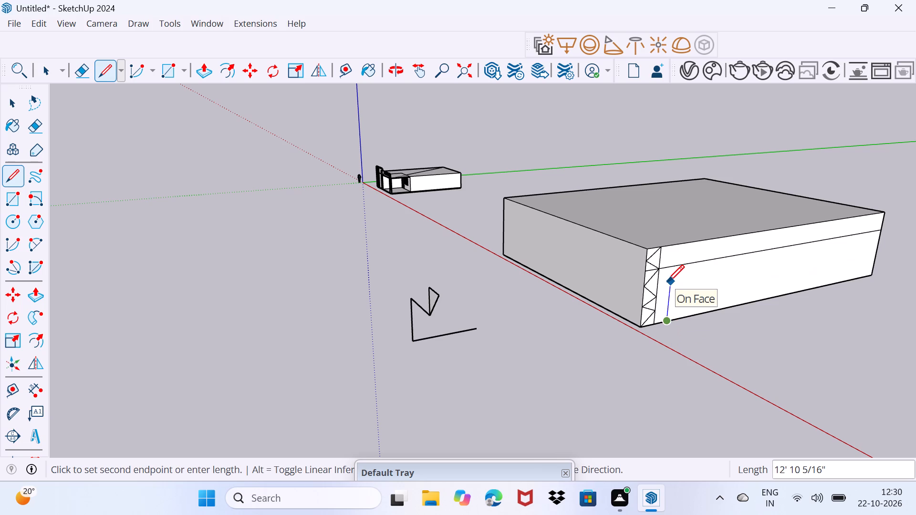
left_click(671, 281)
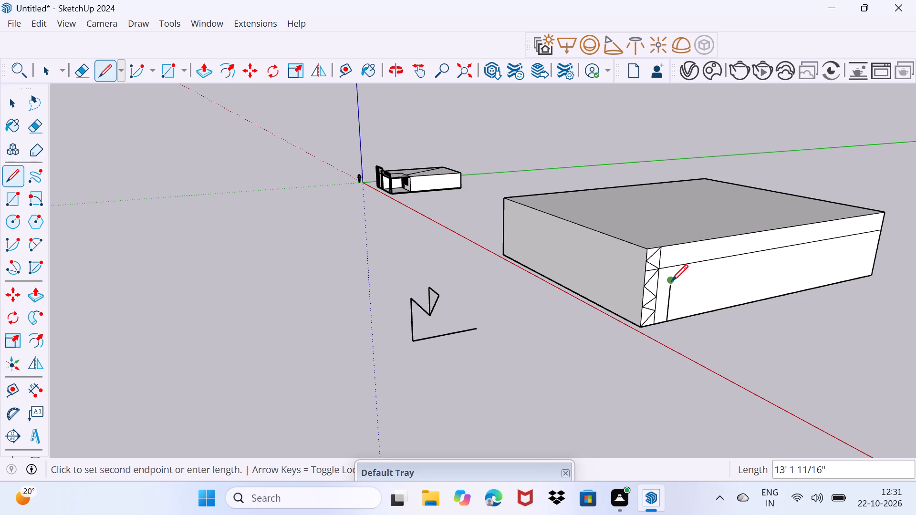
left_click(697, 276)
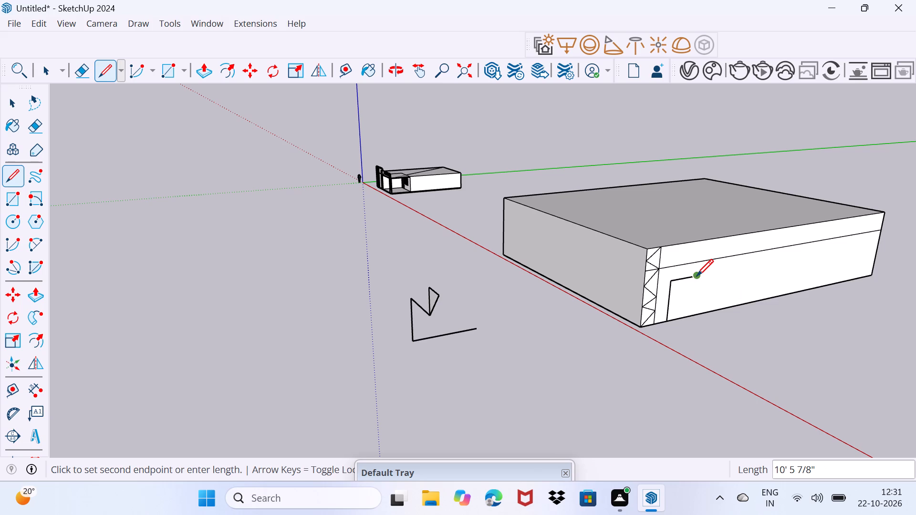
left_click(697, 309)
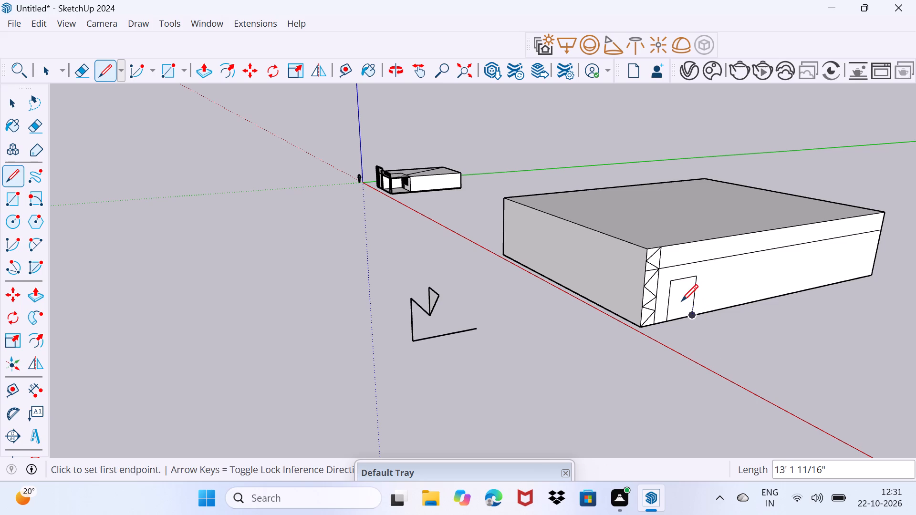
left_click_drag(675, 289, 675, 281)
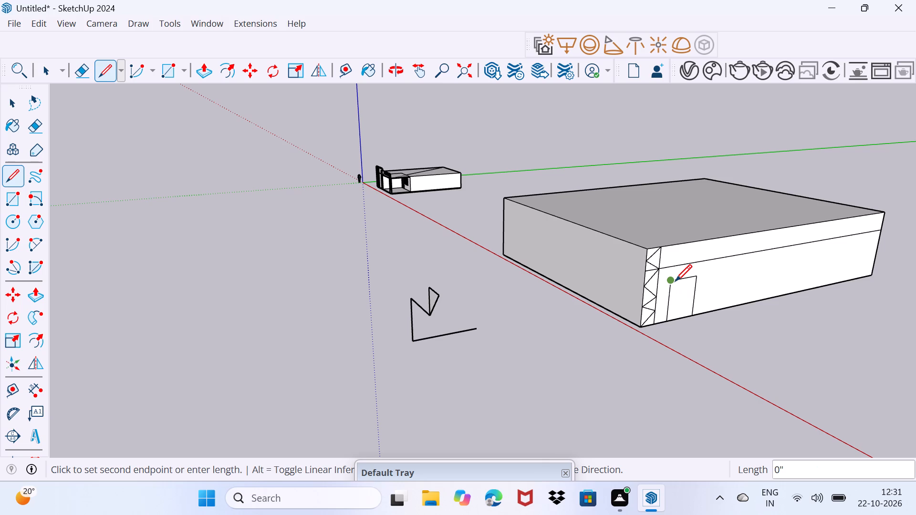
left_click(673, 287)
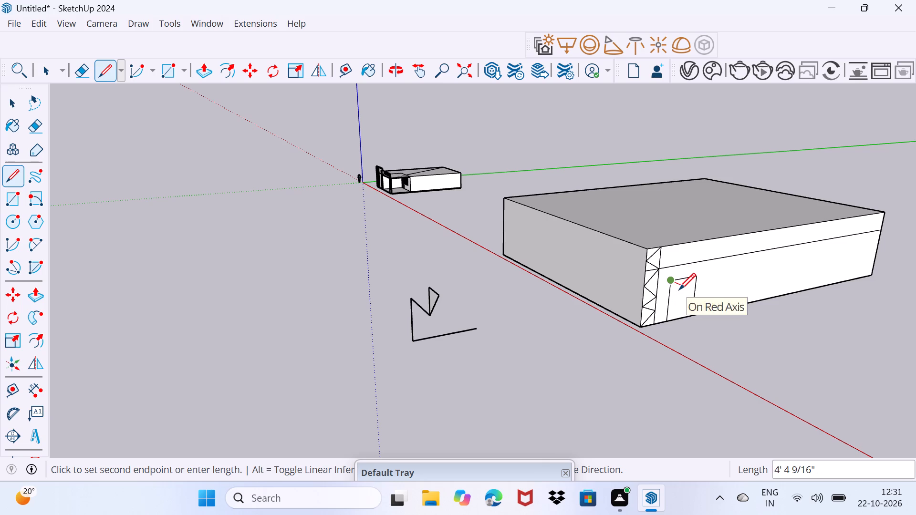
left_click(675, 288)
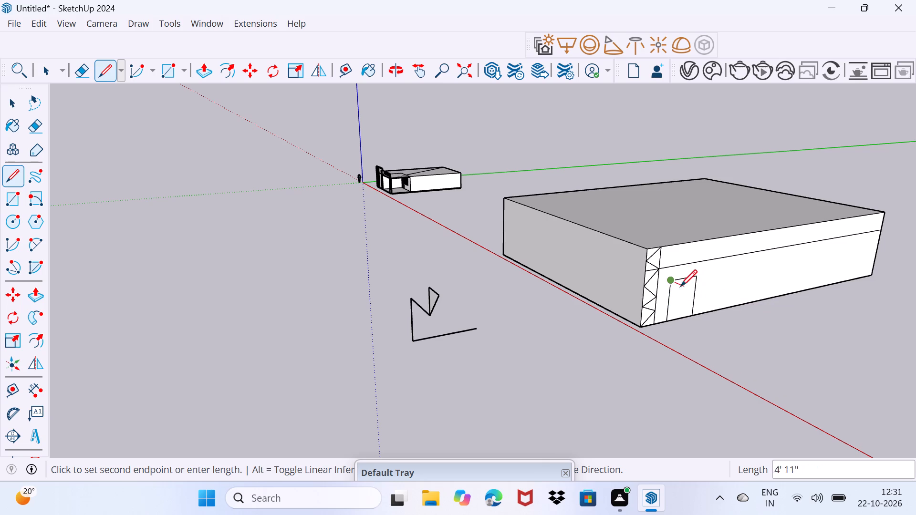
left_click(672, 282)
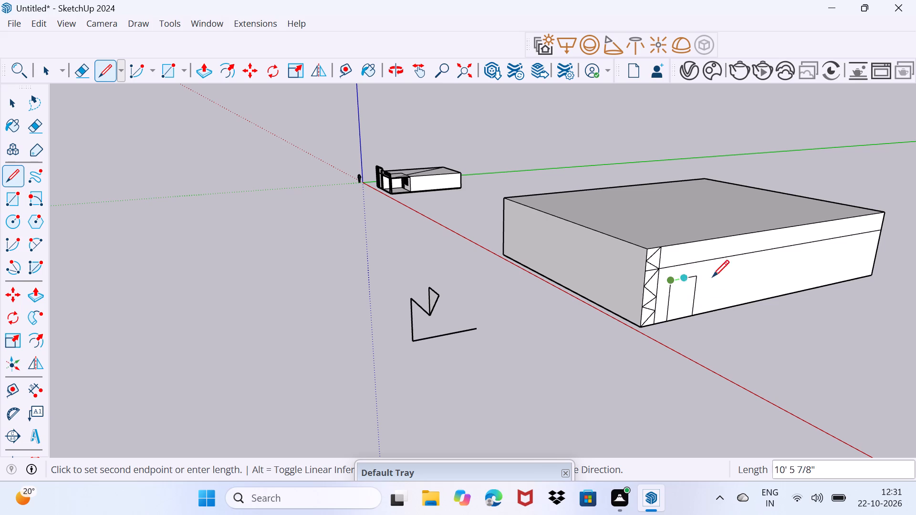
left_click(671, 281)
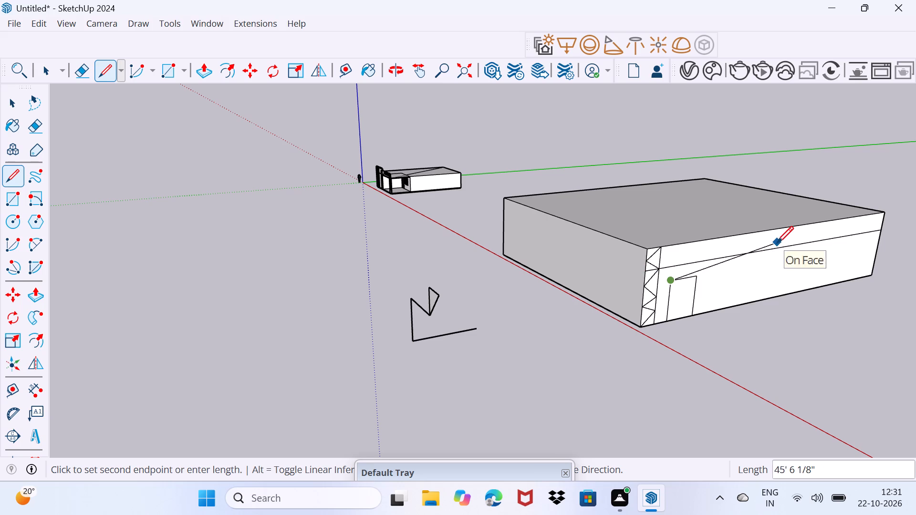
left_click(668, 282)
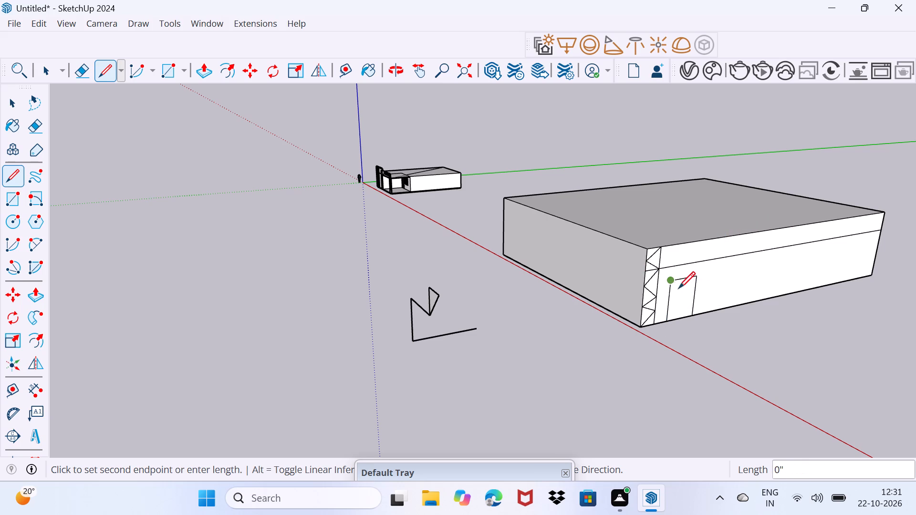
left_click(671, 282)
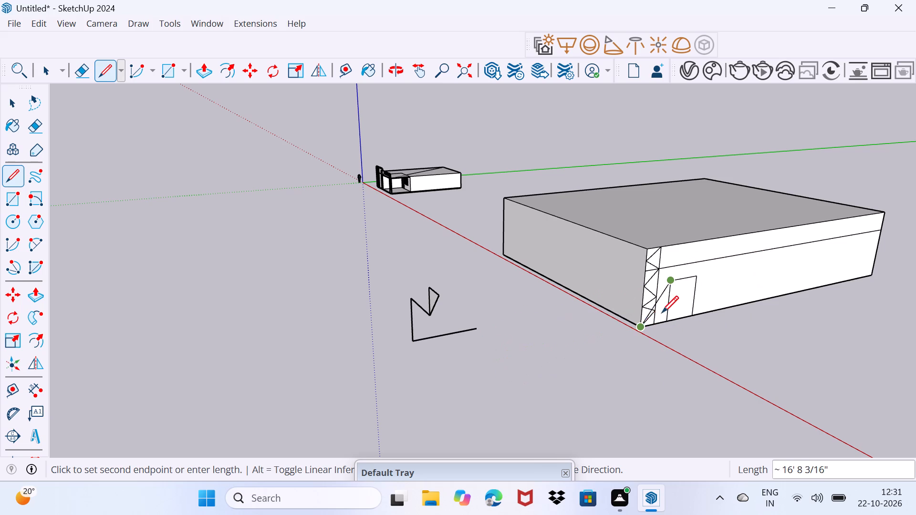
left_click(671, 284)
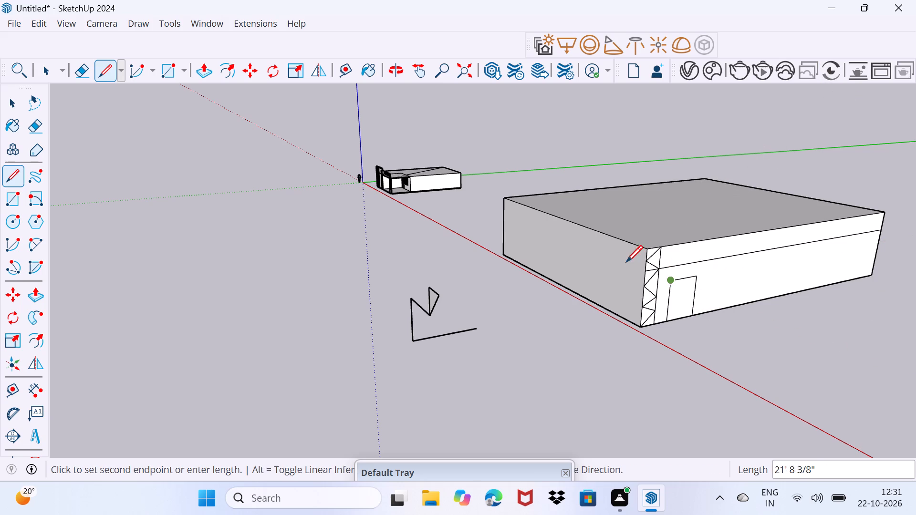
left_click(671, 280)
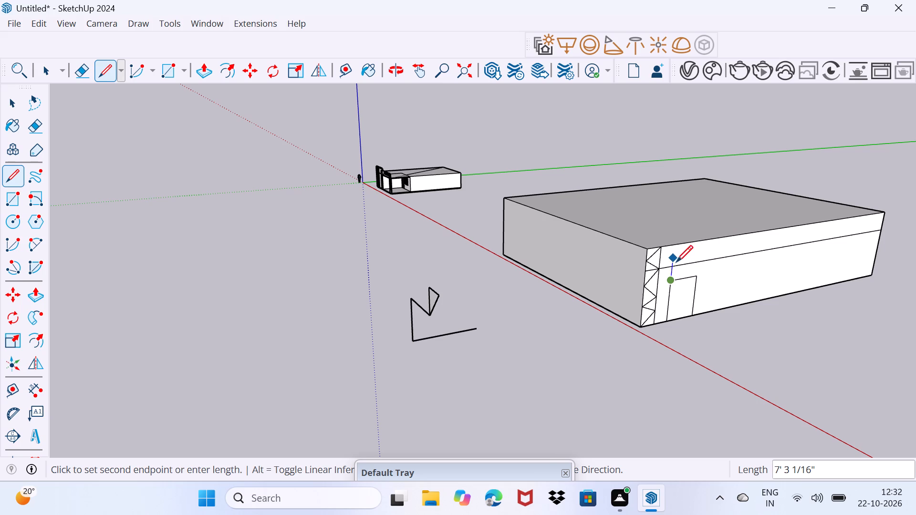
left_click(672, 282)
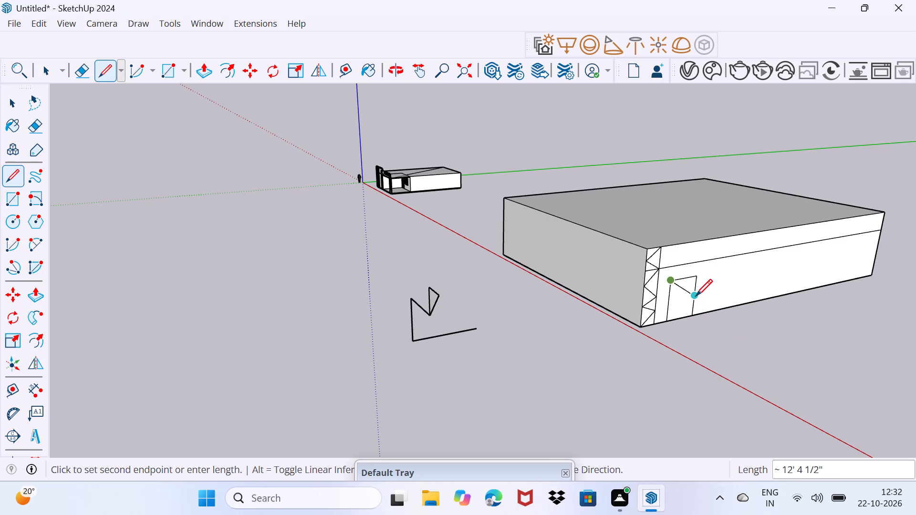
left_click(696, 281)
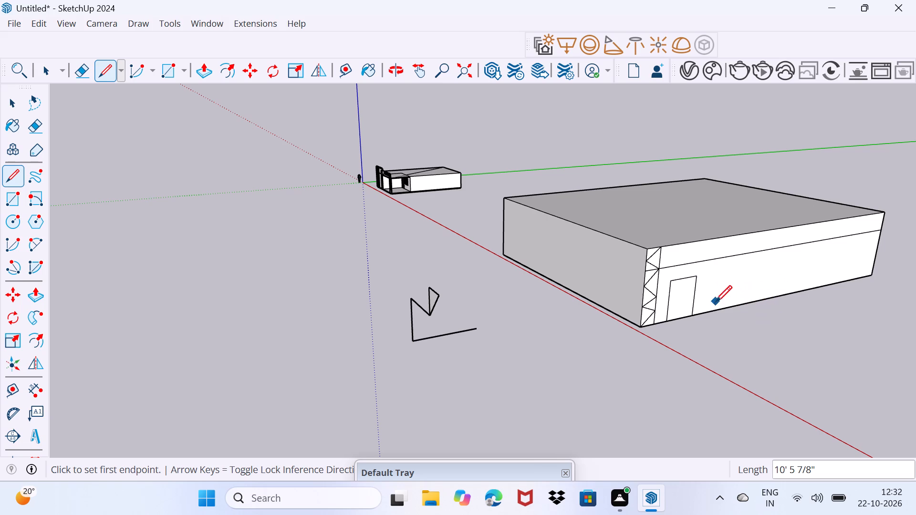
Draw a rectangular window outline about 10' 11" wide on the white side face, just beyond the door and below the band line.
left_click(729, 277)
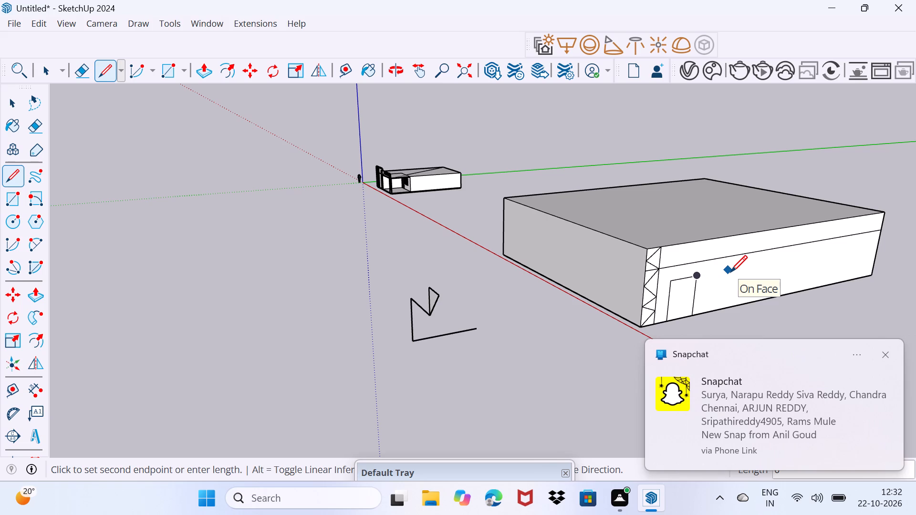
left_click(730, 272)
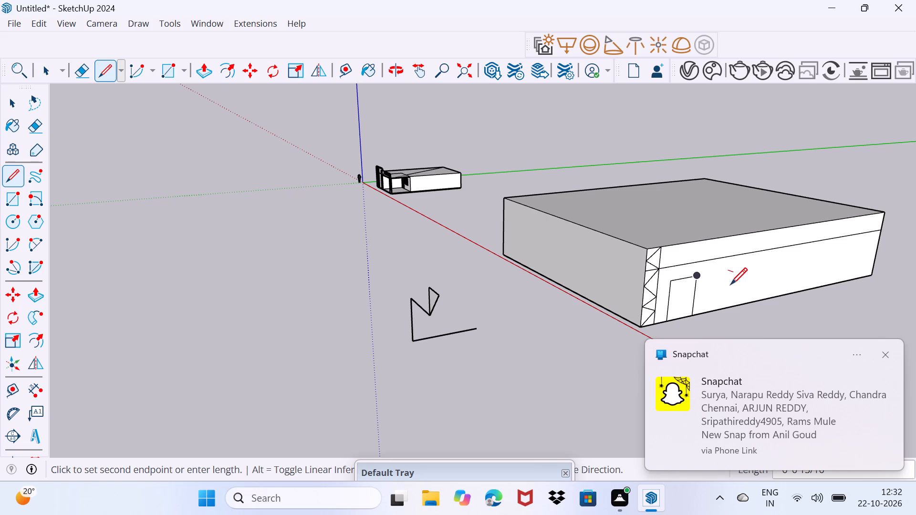
left_click(730, 294)
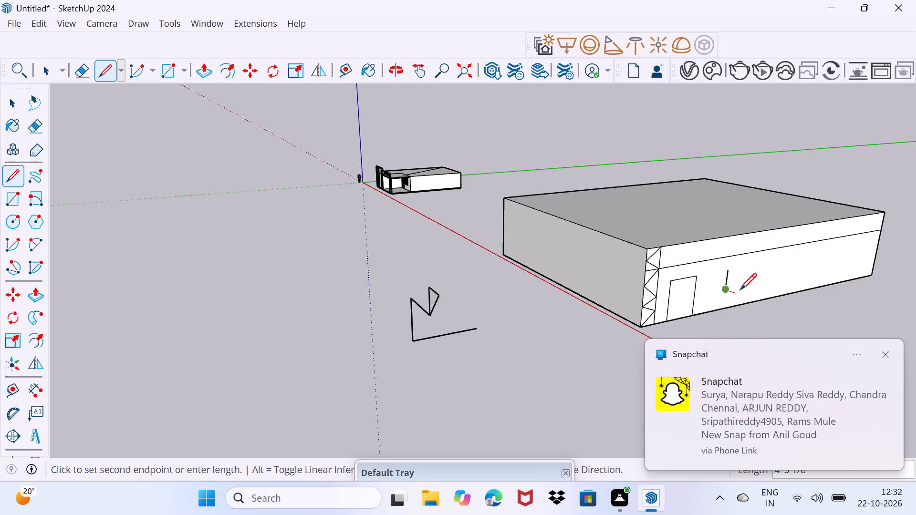
left_click(749, 286)
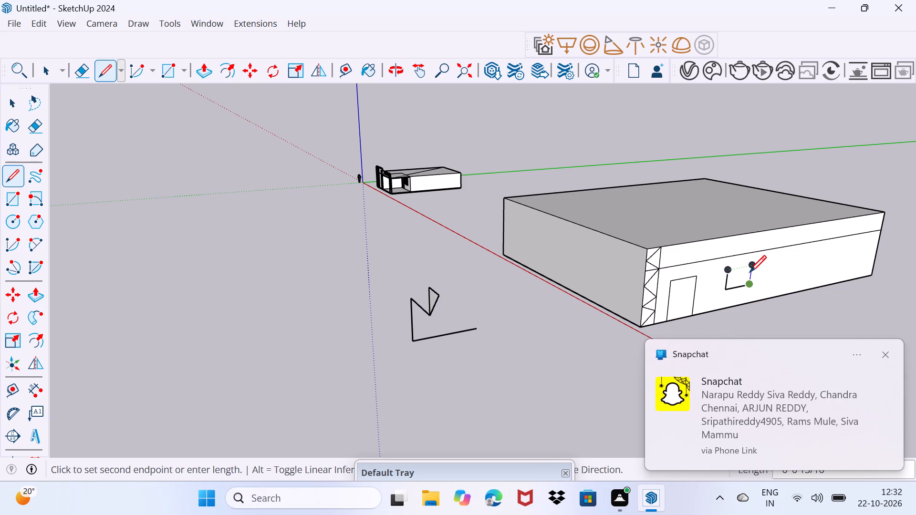
left_click(749, 272)
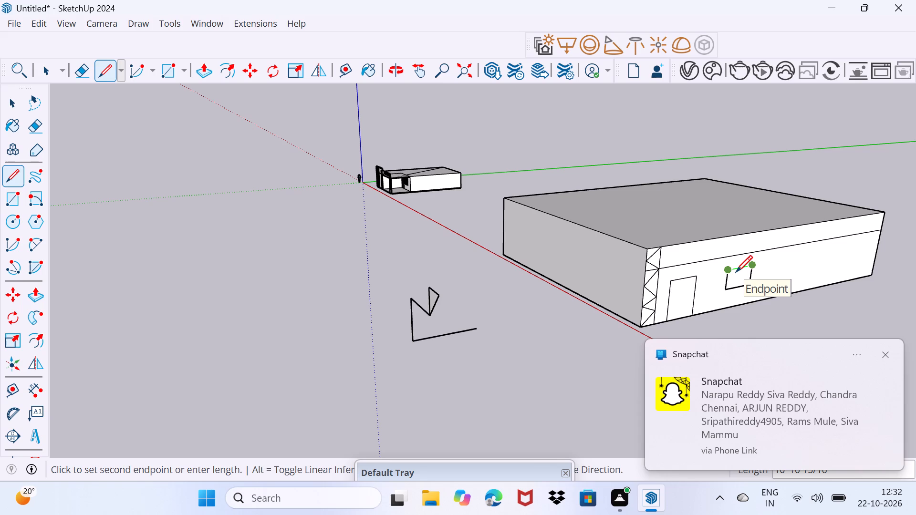
left_click(736, 272)
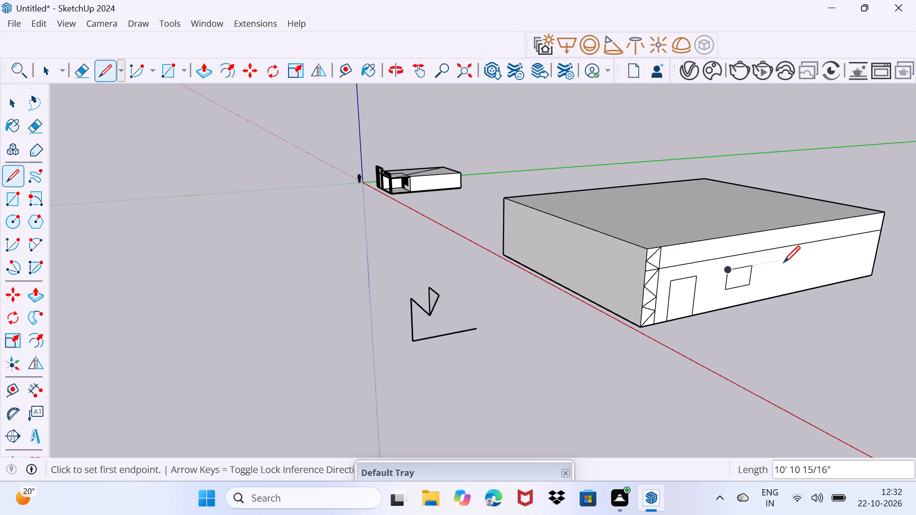
Draw two full-height vertical lines, each about 24' 5" long, beyond the window to mark off a narrow strip mid-face.
left_click(772, 229)
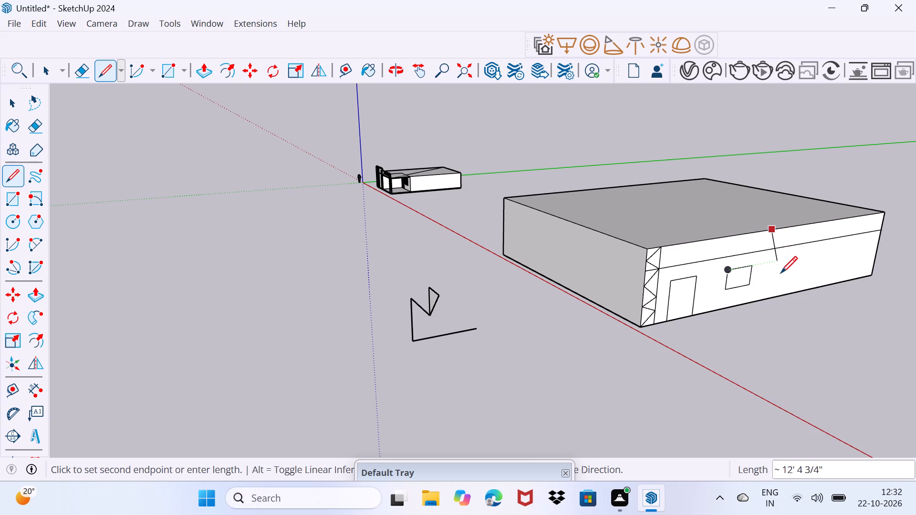
left_click(762, 304)
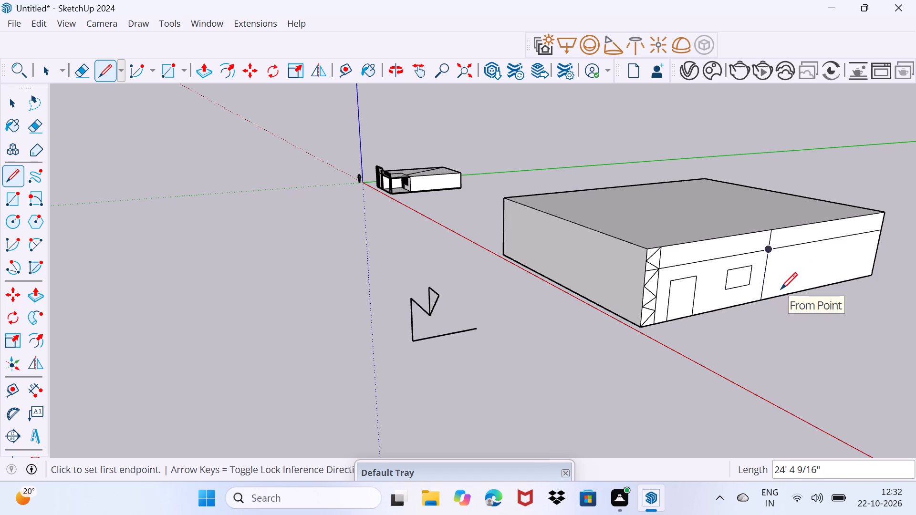
left_click(788, 229)
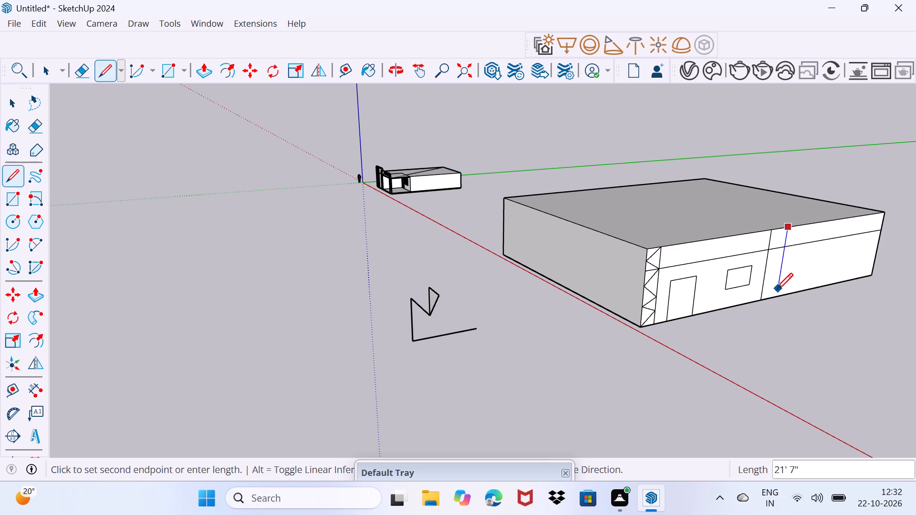
left_click(775, 293)
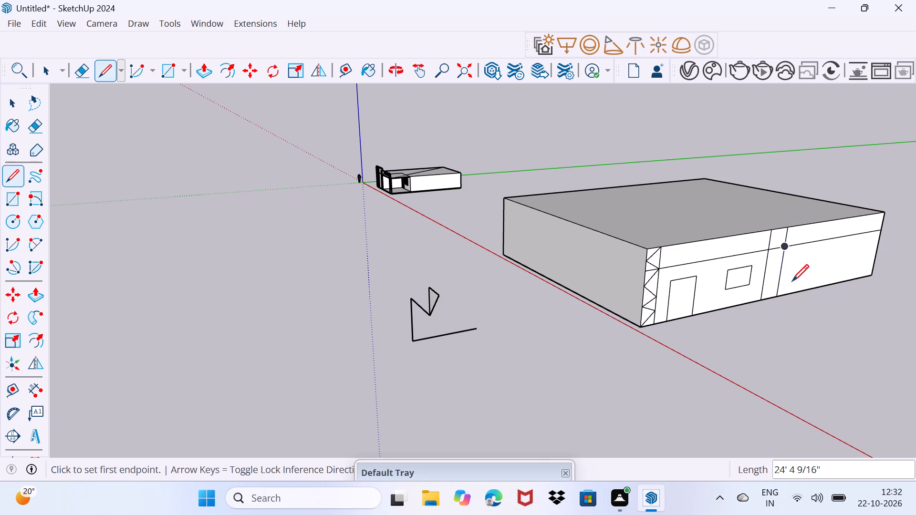
Draw a second door outline about 13' 2" high on the side face's bottom edge, just beyond the middle strip.
left_click(790, 295)
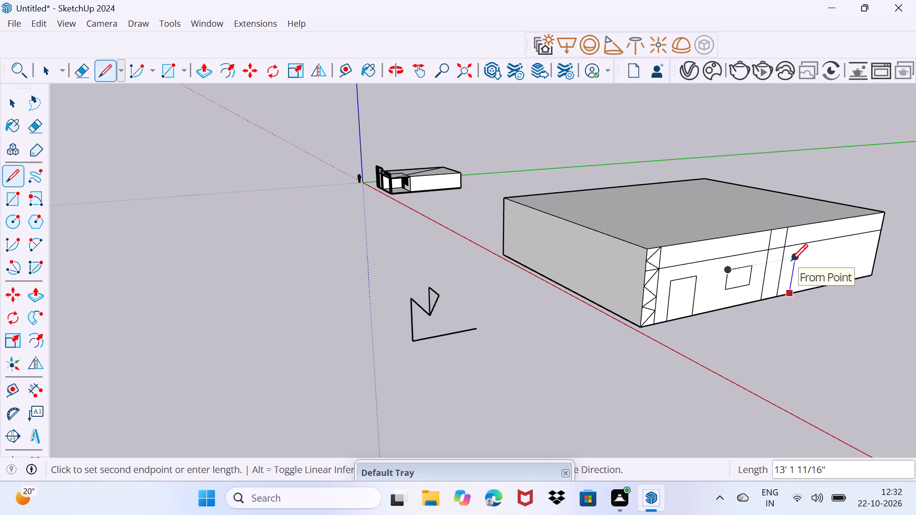
left_click(791, 260)
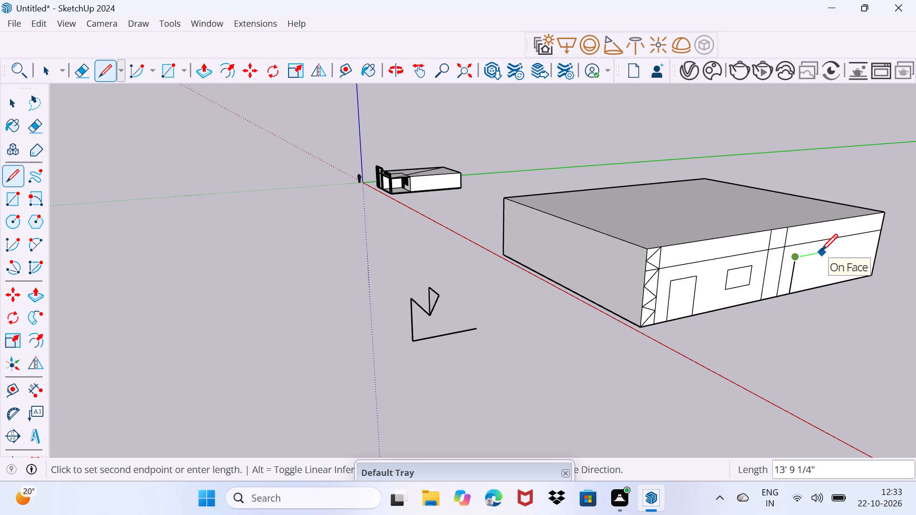
left_click(816, 250)
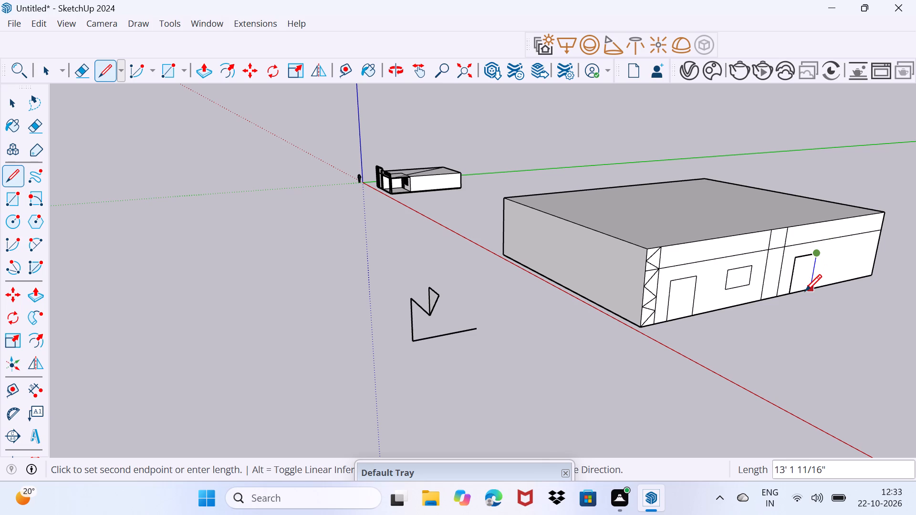
left_click(805, 291)
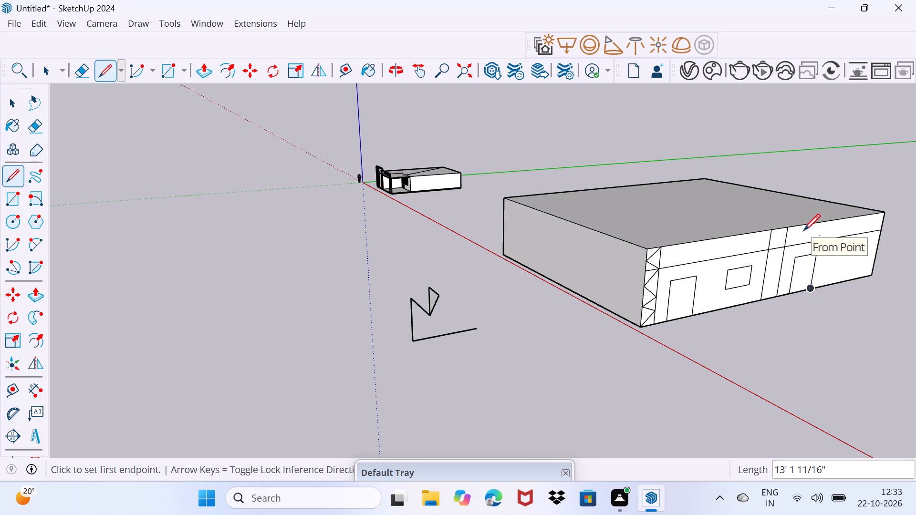
Draw a small rectangular window outline about 8' 11" wide between the second door and the far end of the side face.
left_click(837, 254)
left_click(852, 247)
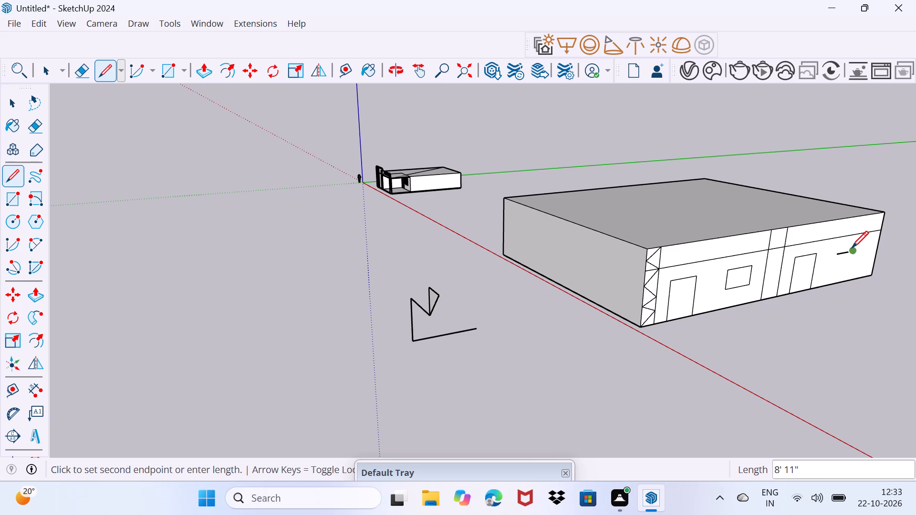
left_click(850, 260)
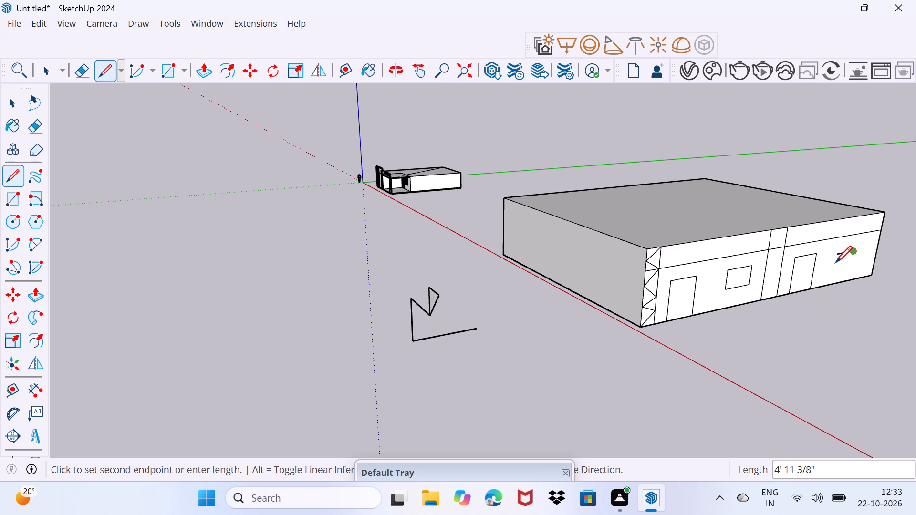
left_click(835, 260)
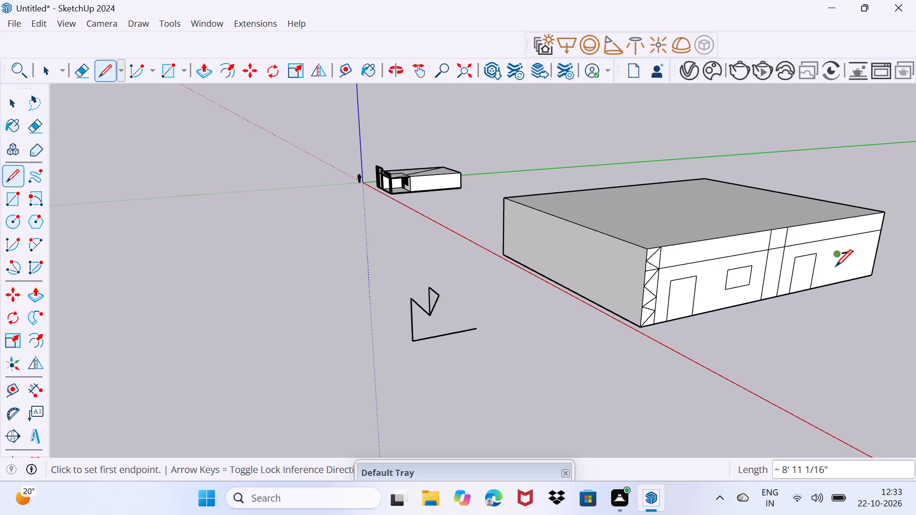
left_click(835, 266)
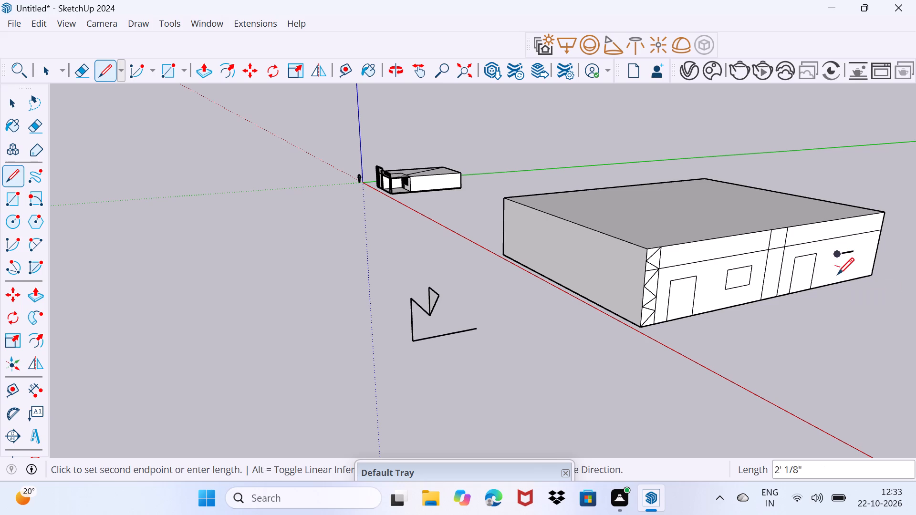
left_click(839, 266)
left_click(834, 268)
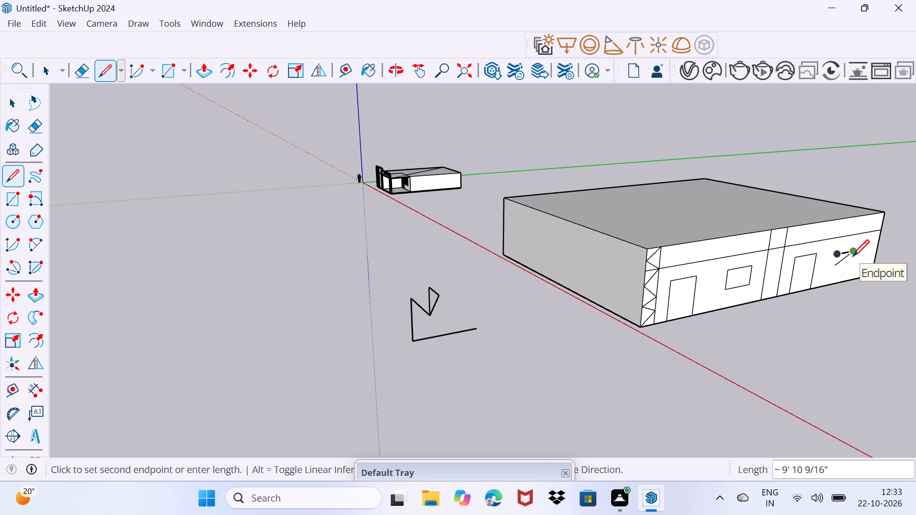
left_click(853, 261)
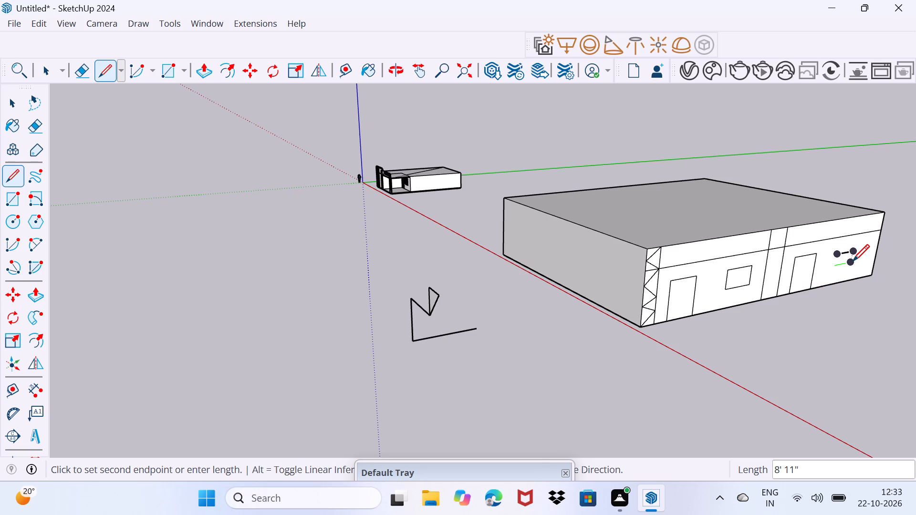
left_click(854, 250)
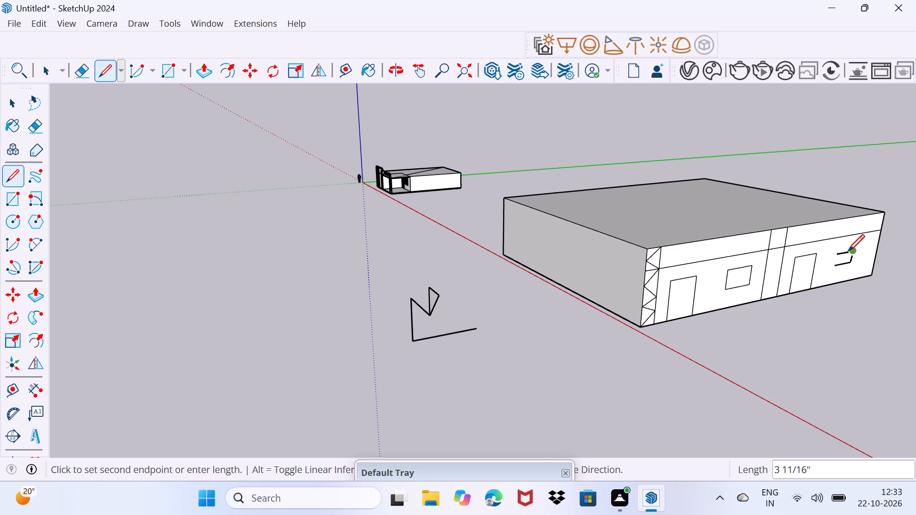
left_click(839, 256)
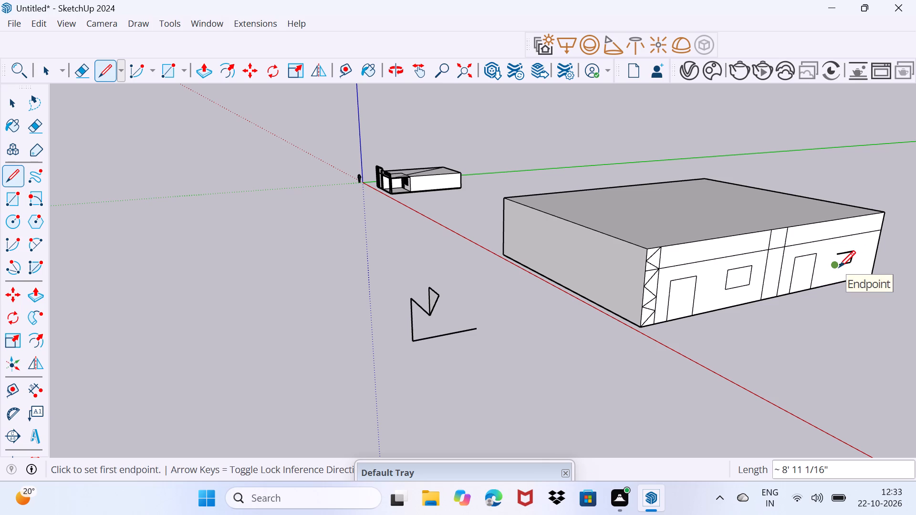
left_click(839, 267)
left_click(837, 248)
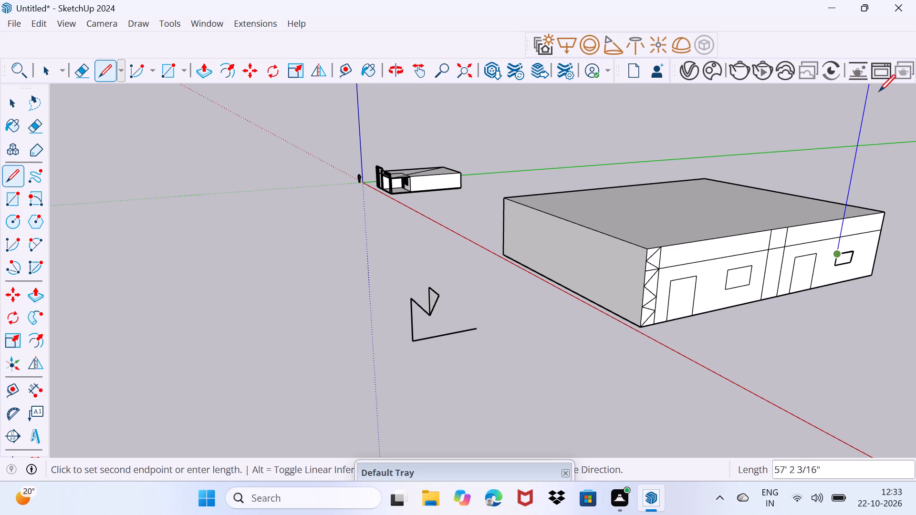
left_click(855, 250)
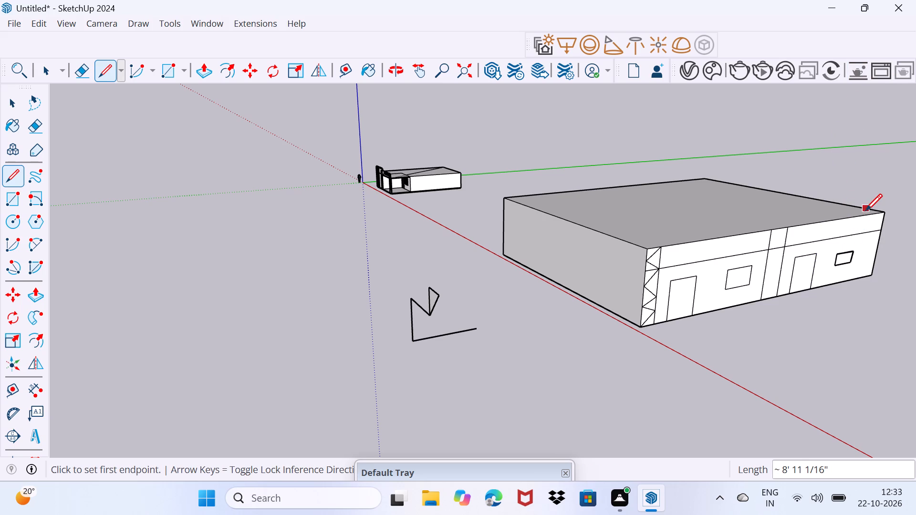
Draw crossing diagonal lines inside the middle strip, from the band line down to the bottom edge.
left_click(778, 254)
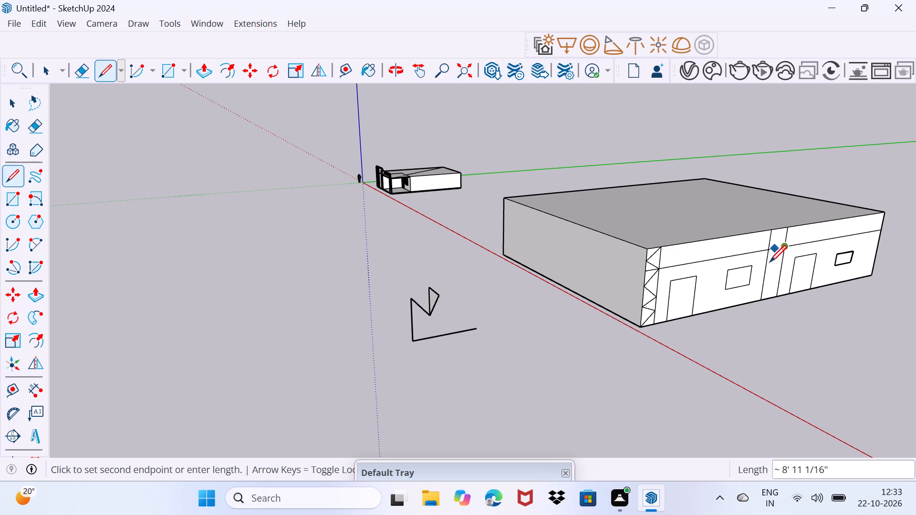
left_click(770, 263)
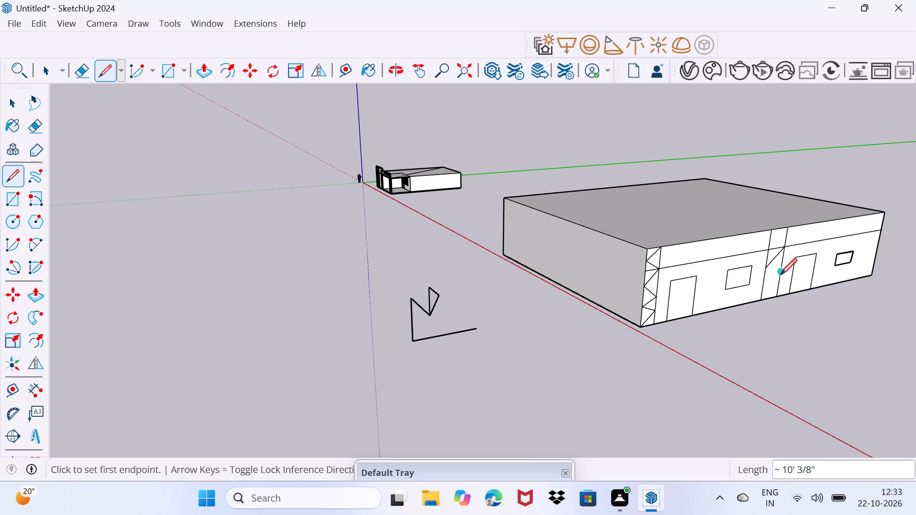
left_click(780, 275)
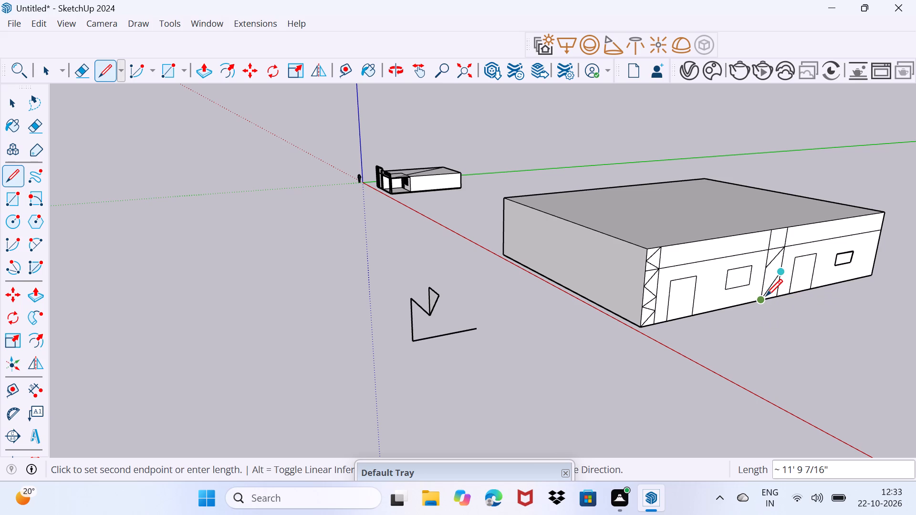
left_click(766, 296)
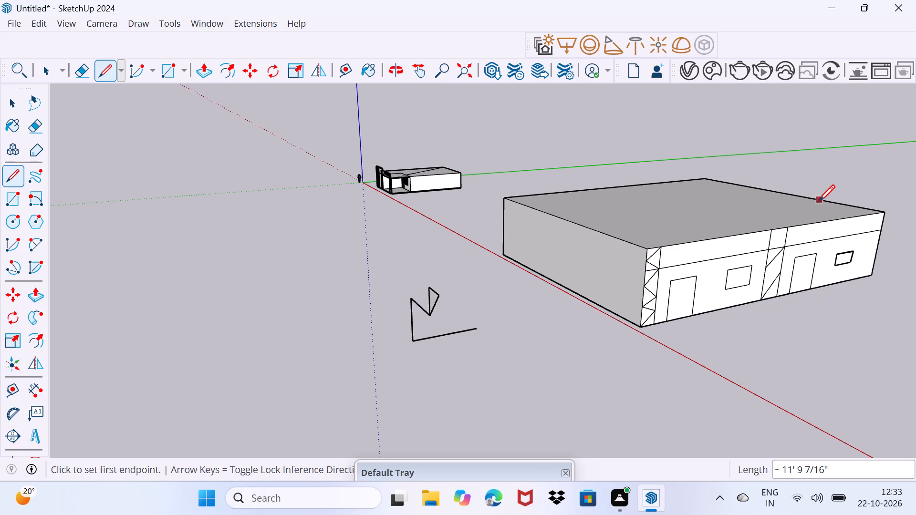
left_click(771, 252)
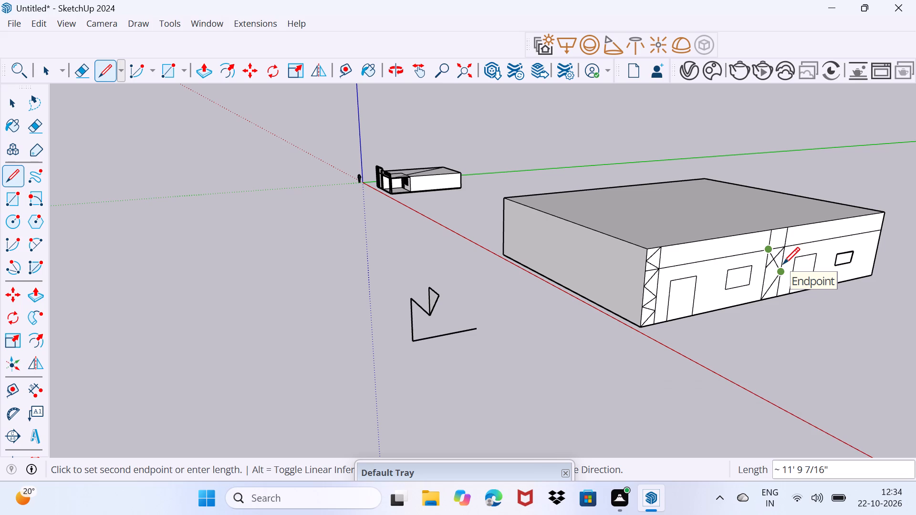
left_click(783, 264)
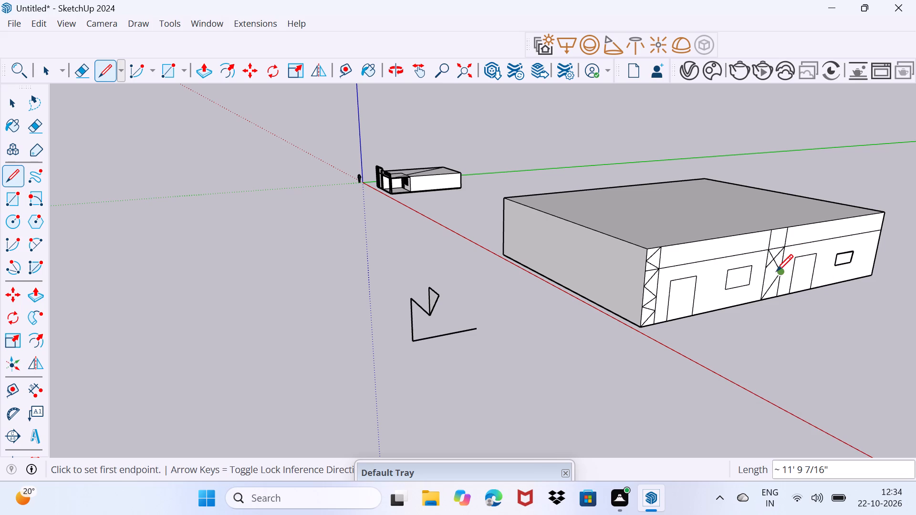
left_click(768, 273)
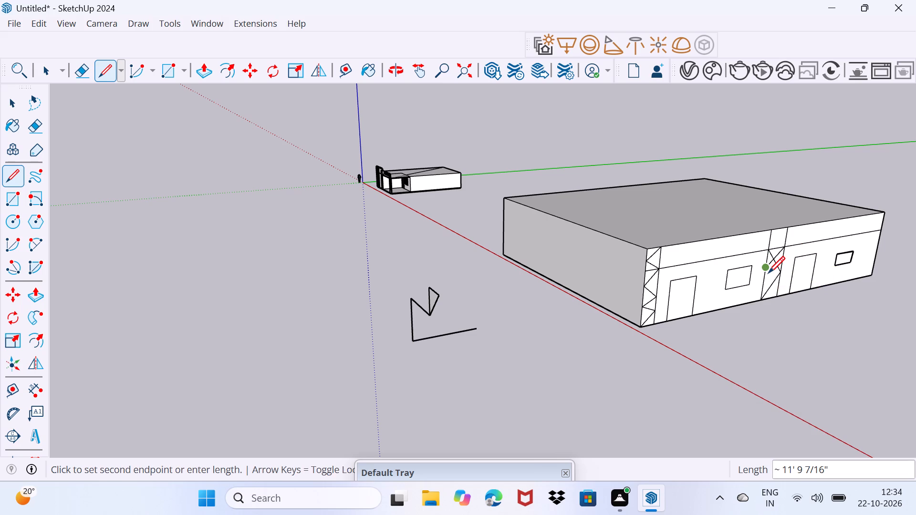
left_click(781, 294)
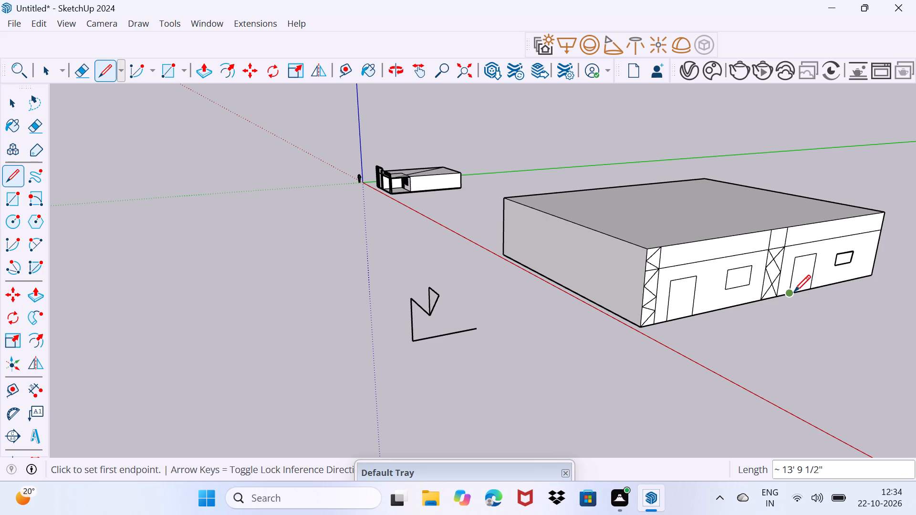
Draw a diagonal line about 52' 11" long from the middle strip's far edge at the band line to the face's far top corner.
left_click(787, 245)
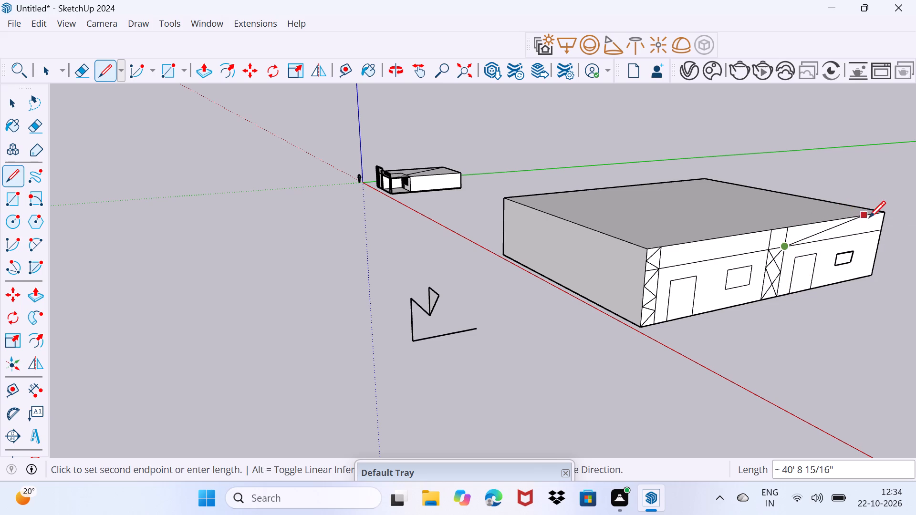
left_click(881, 218)
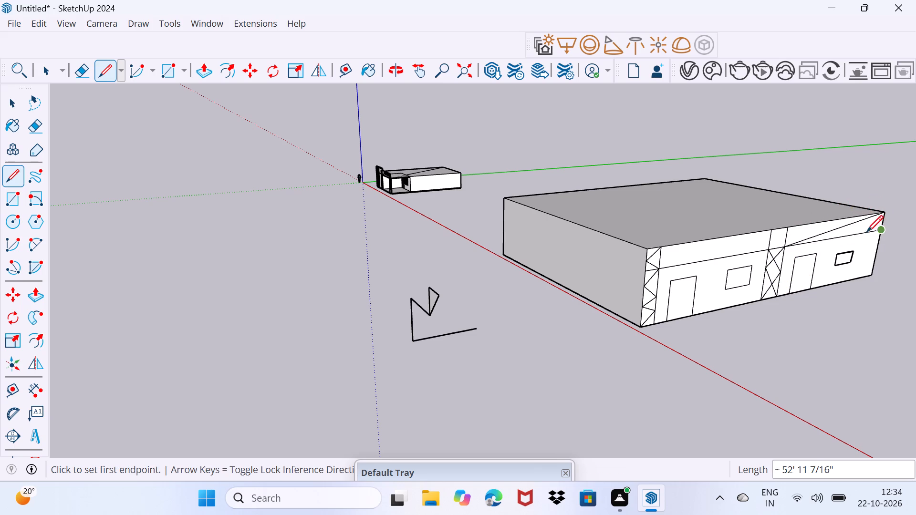
Draw the crossing diagonal about 52' 11" long from the middle strip's far top point to the face's far edge at the band line.
left_click(785, 230)
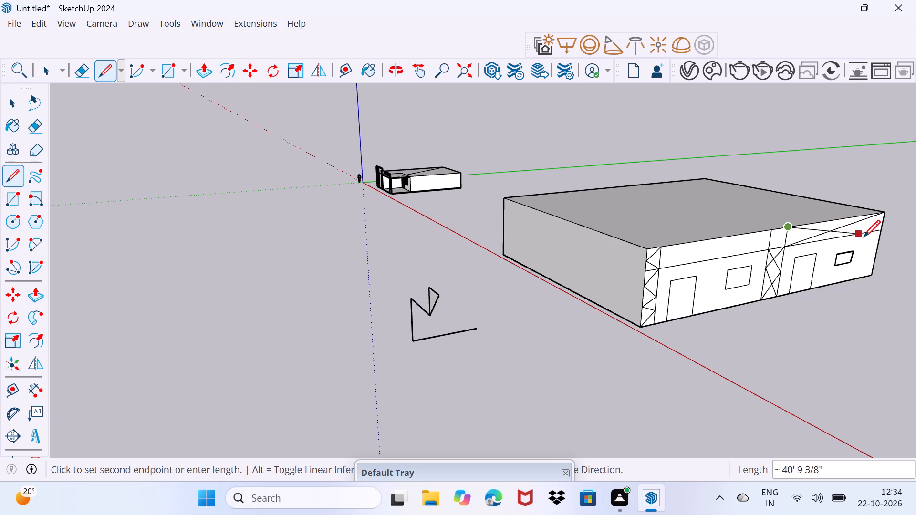
left_click(881, 230)
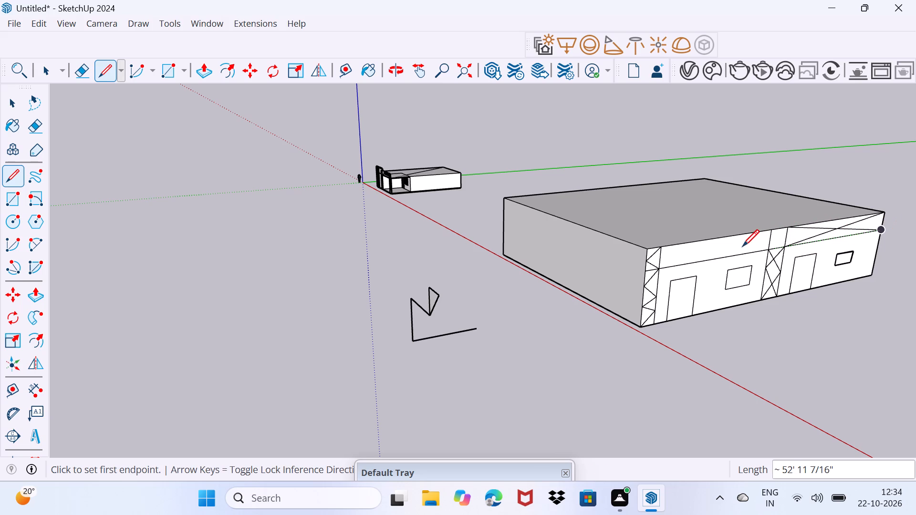
Draw two crossing diagonals about 47' 1" long above the band line, between the corner strip and the middle strip.
left_click(769, 228)
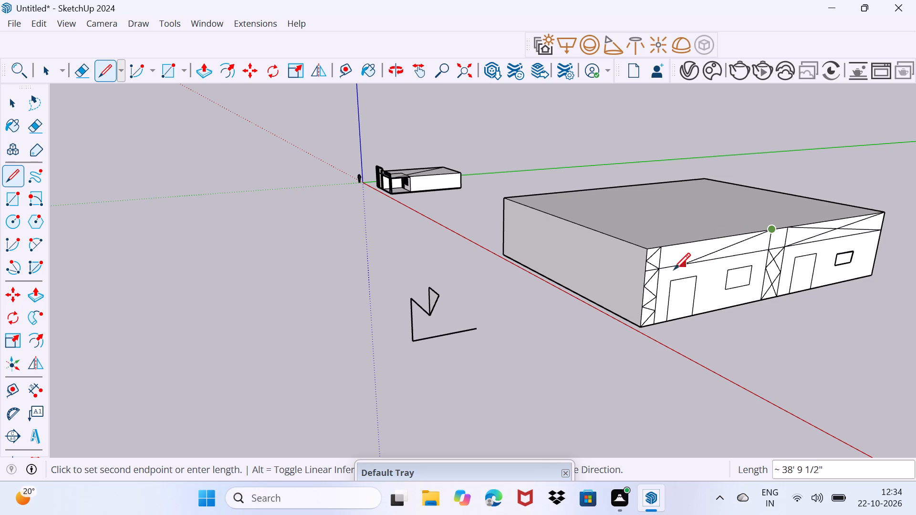
left_click(653, 276)
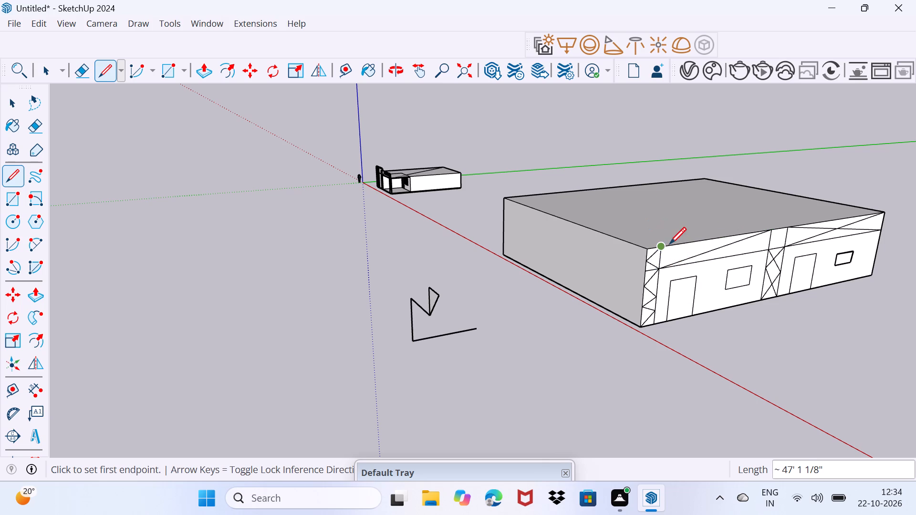
left_click(665, 248)
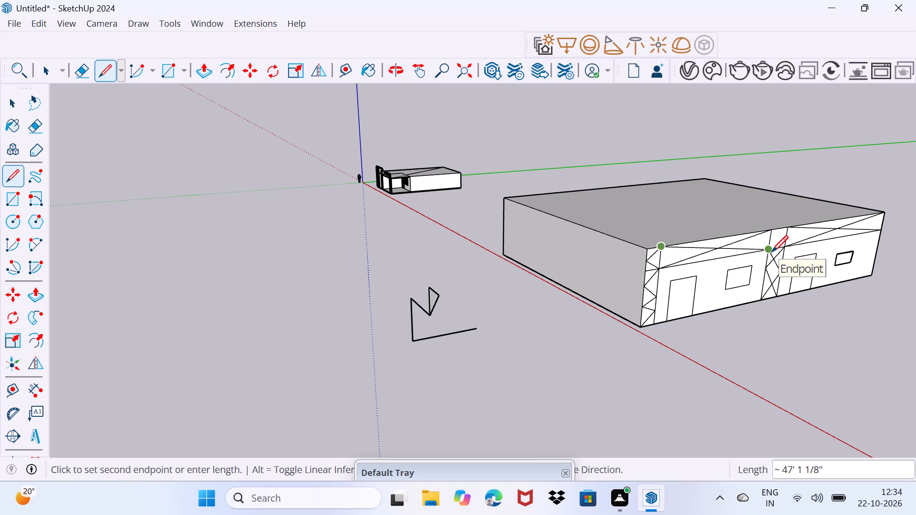
left_click(771, 252)
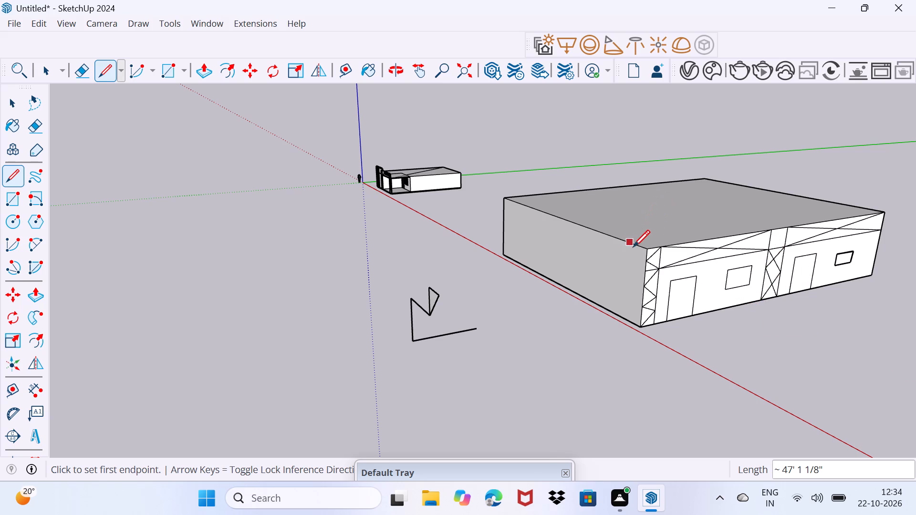
Draw short upright lines about 3' 8" and 4' 3" high above the roof edge at the corner strip's two edges.
left_click_drag(642, 250, 665, 163)
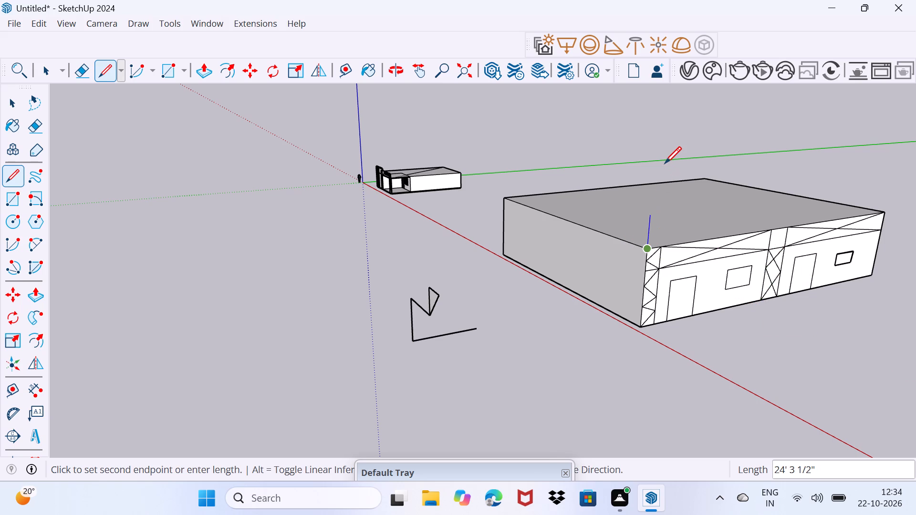
left_click_drag(665, 163, 645, 237)
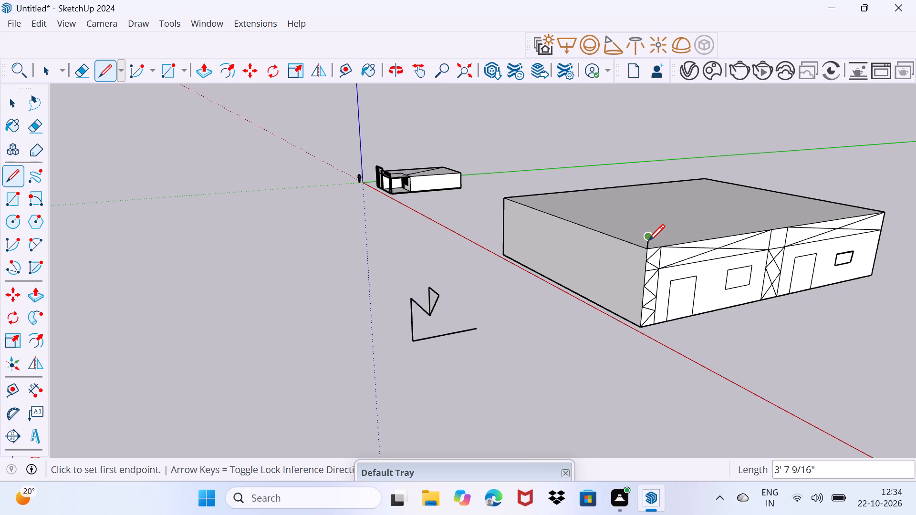
left_click(645, 249)
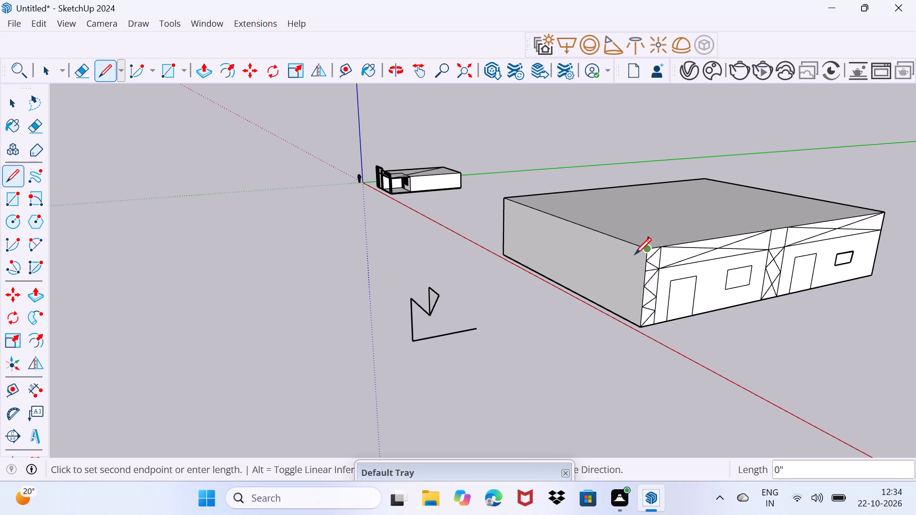
left_click(679, 246)
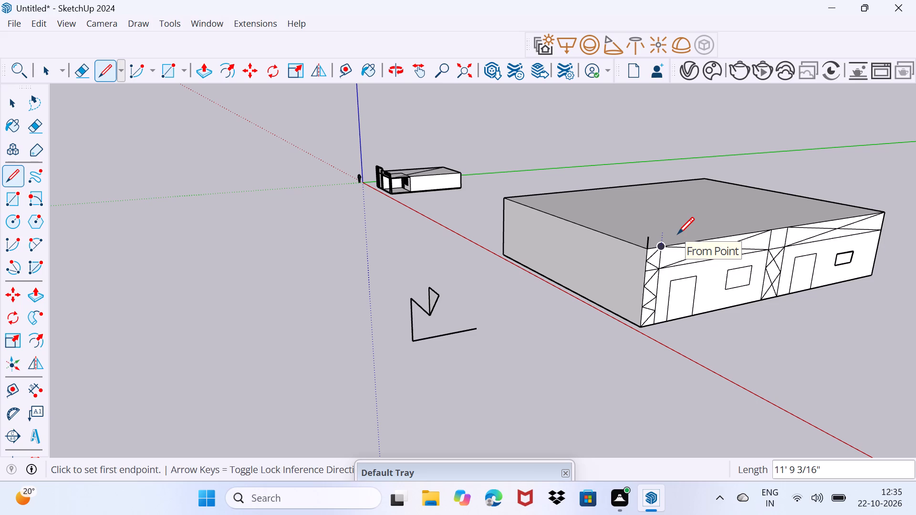
left_click(677, 234)
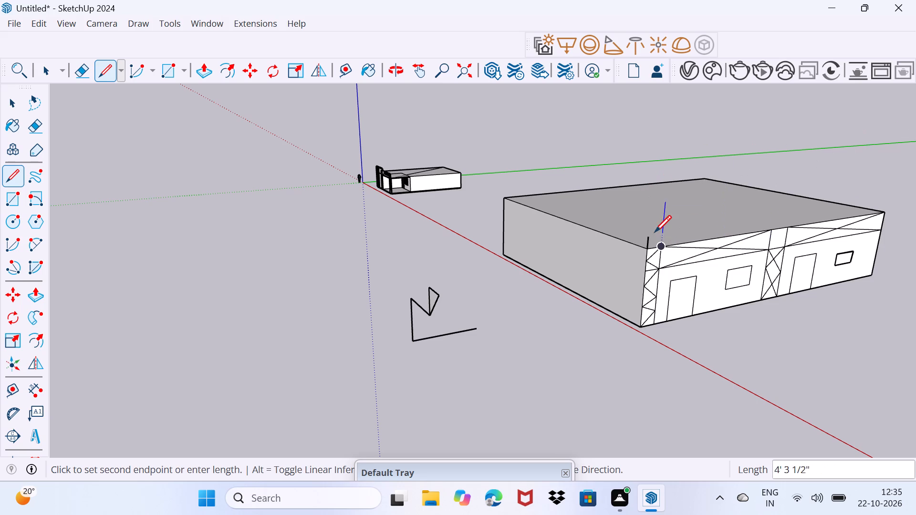
left_click(669, 232)
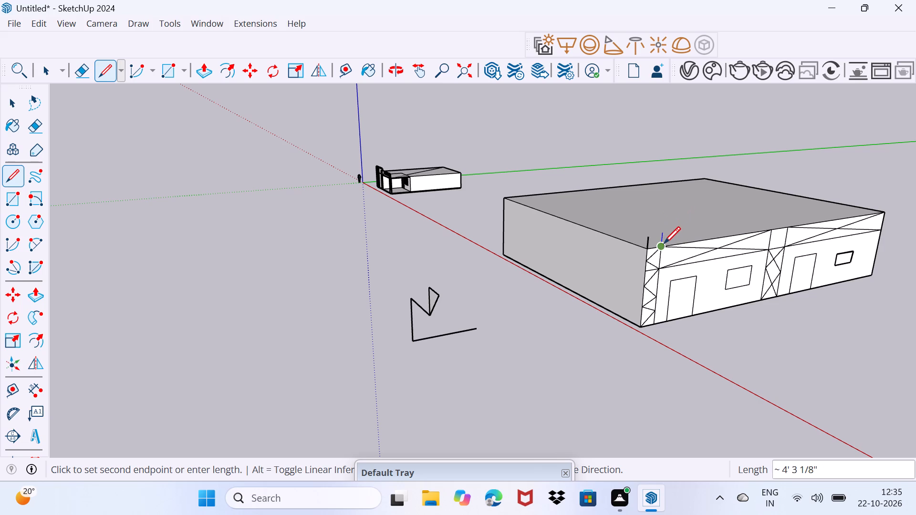
left_click(662, 247)
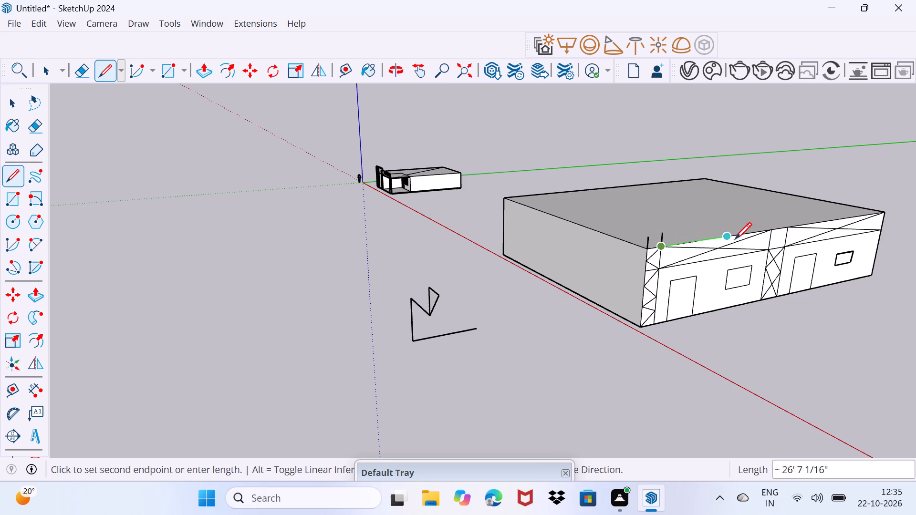
Draw short upright lines about 3' 8" and 4' 3" high above the roof edge at the middle strip's two edges.
left_click(776, 227)
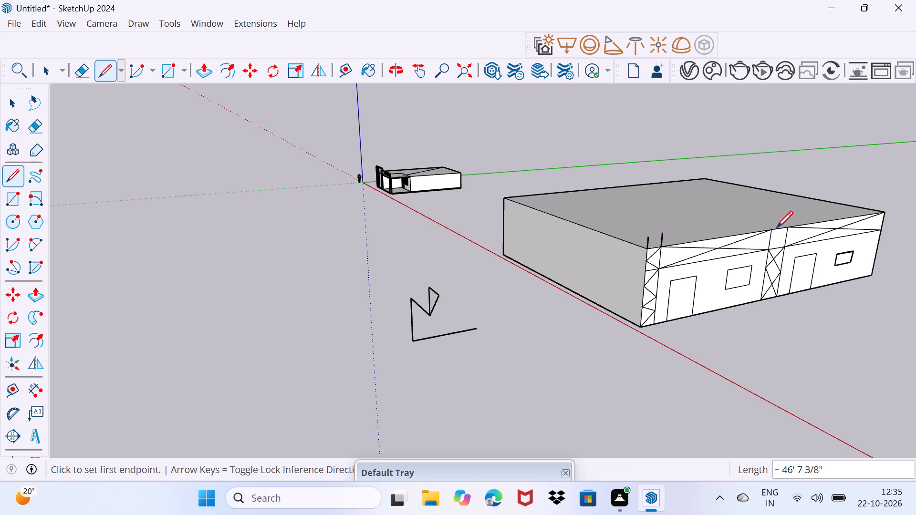
left_click(774, 219)
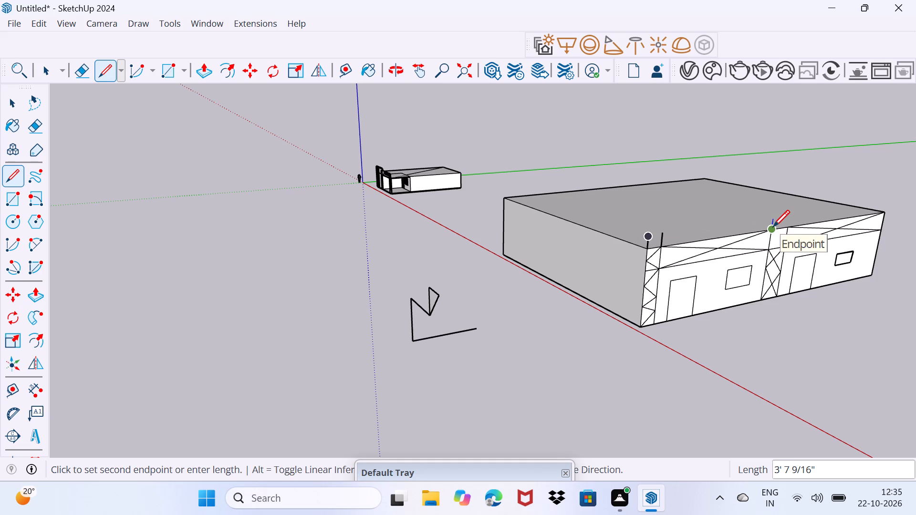
left_click(773, 221)
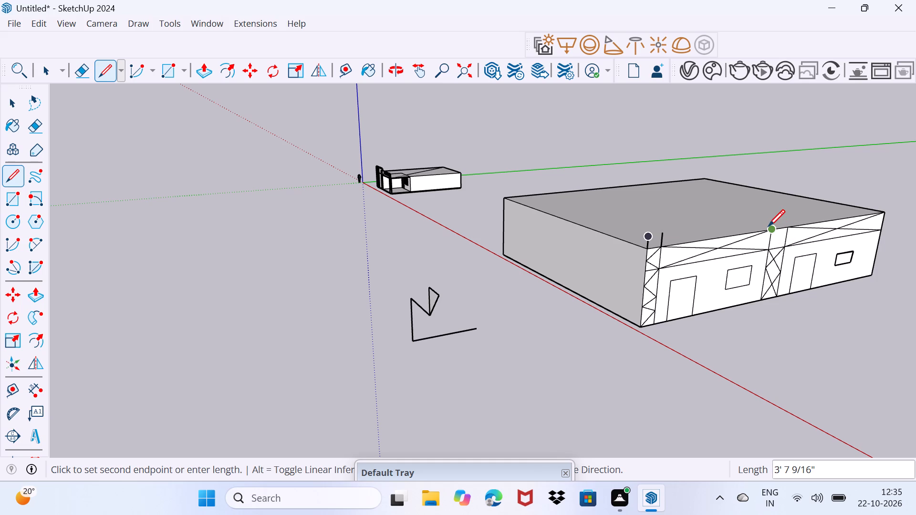
left_click(770, 227)
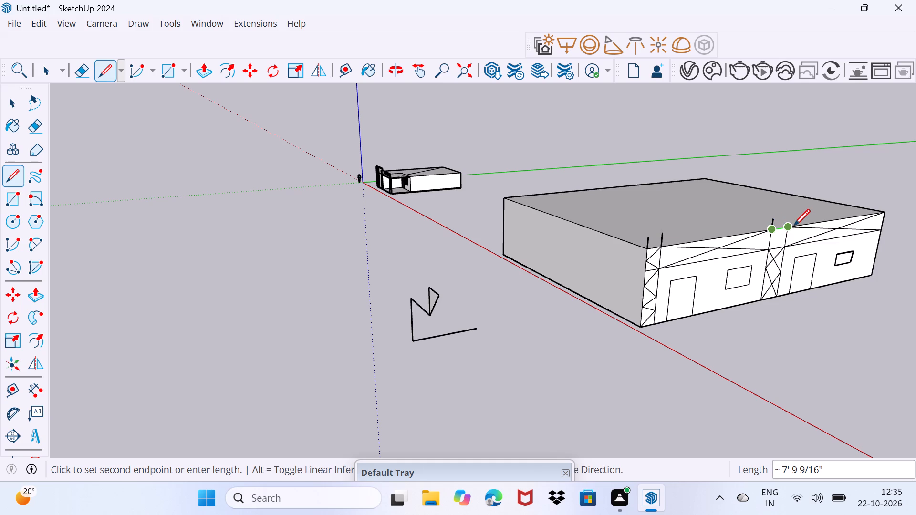
left_click(793, 224)
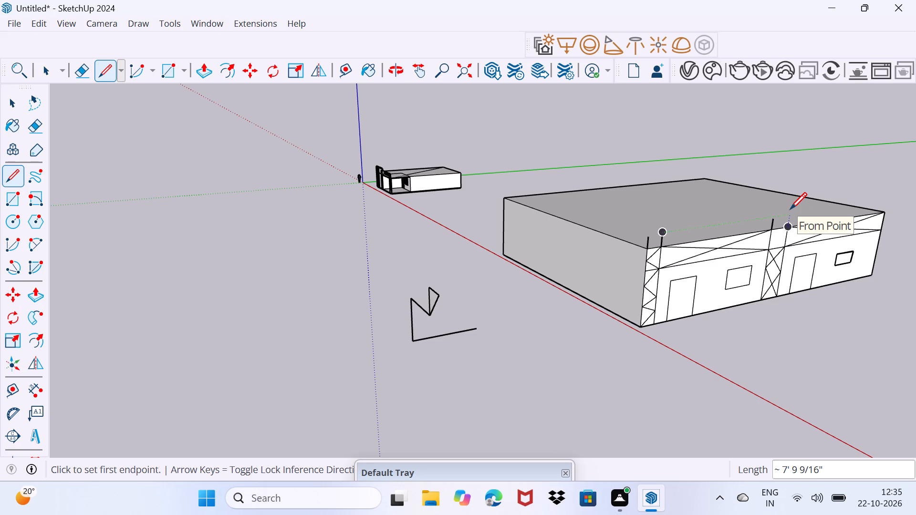
left_click(790, 213)
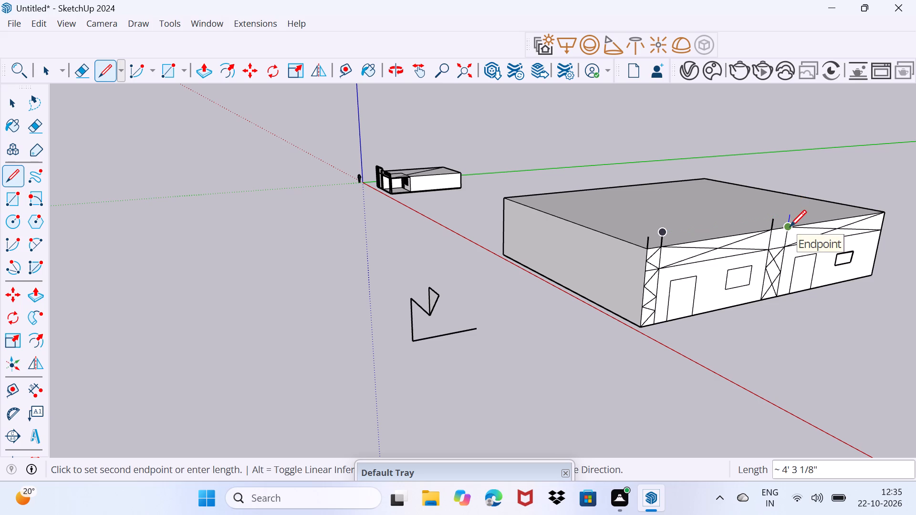
left_click(790, 227)
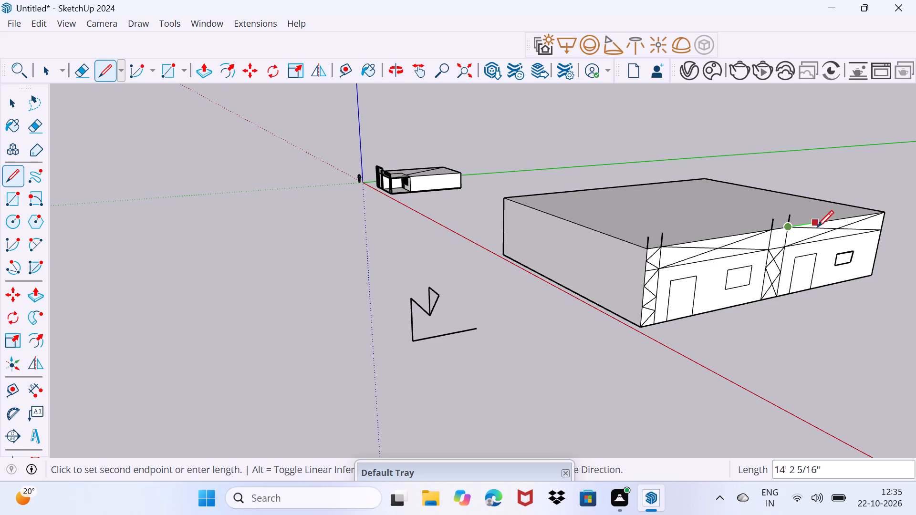
Draw a short upright line about 4' 3" high above the detailed face's far top corner.
left_click(884, 210)
left_click(883, 198)
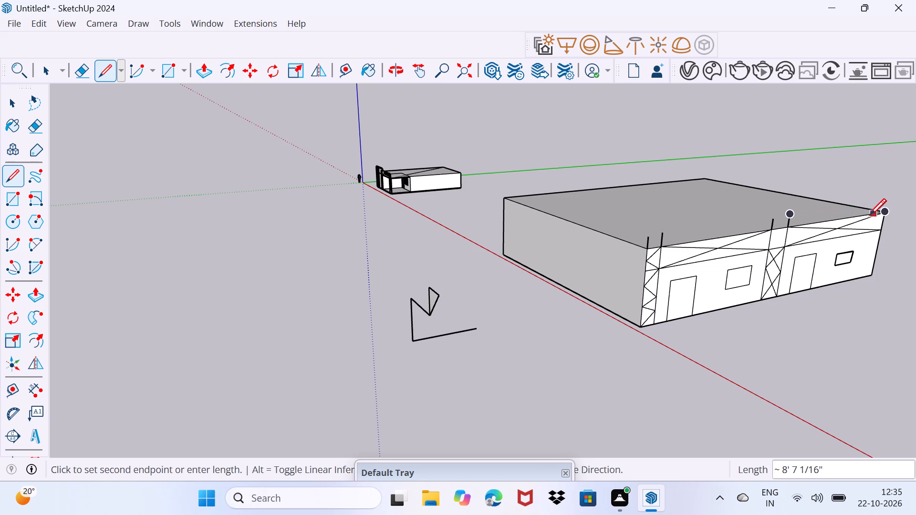
left_click(886, 219)
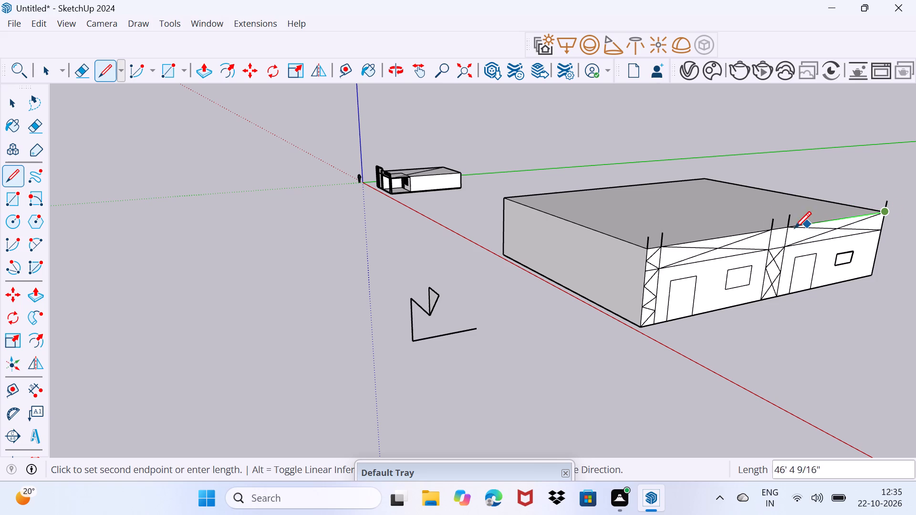
left_click(890, 203)
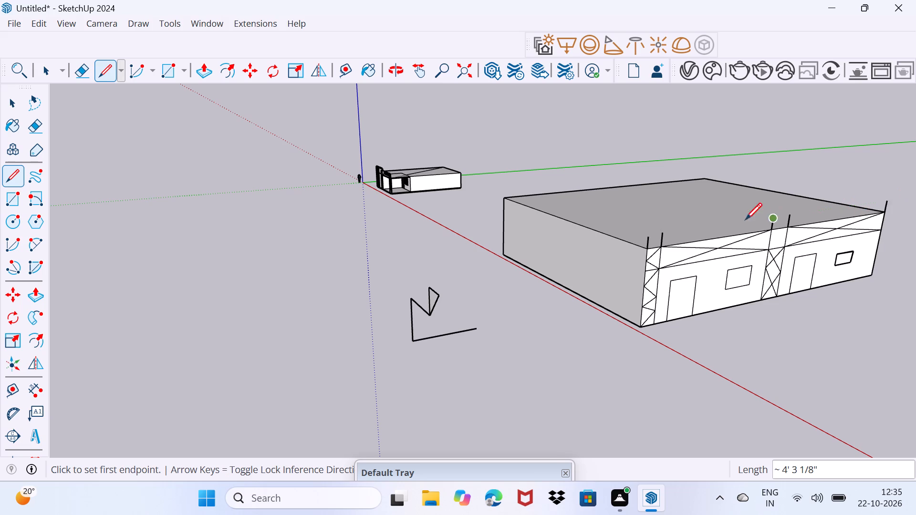
Draw a short line out from the top point of the loose zigzag sketch in front of the block.
left_click(414, 286)
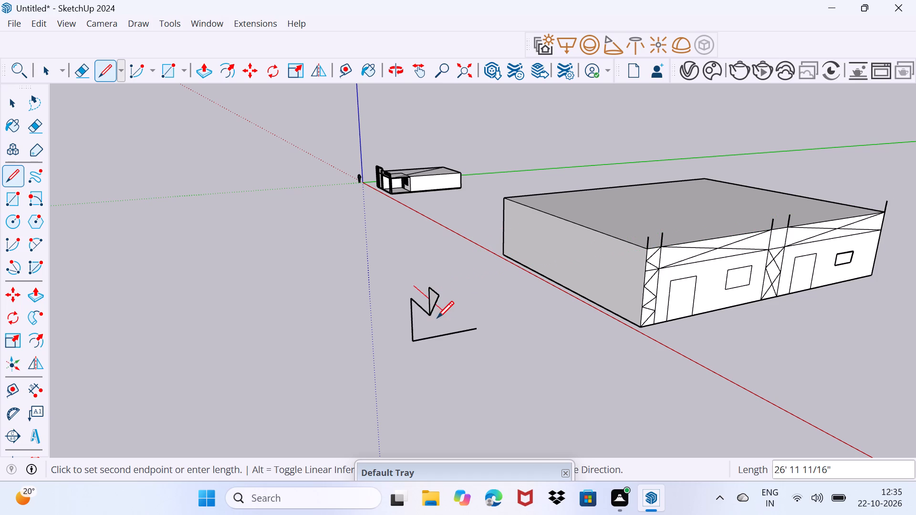
left_click(428, 286)
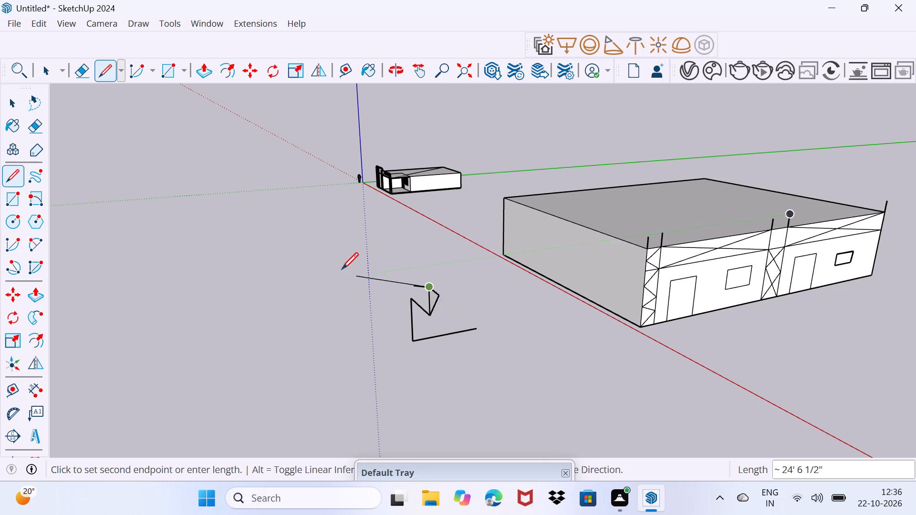
left_click(414, 287)
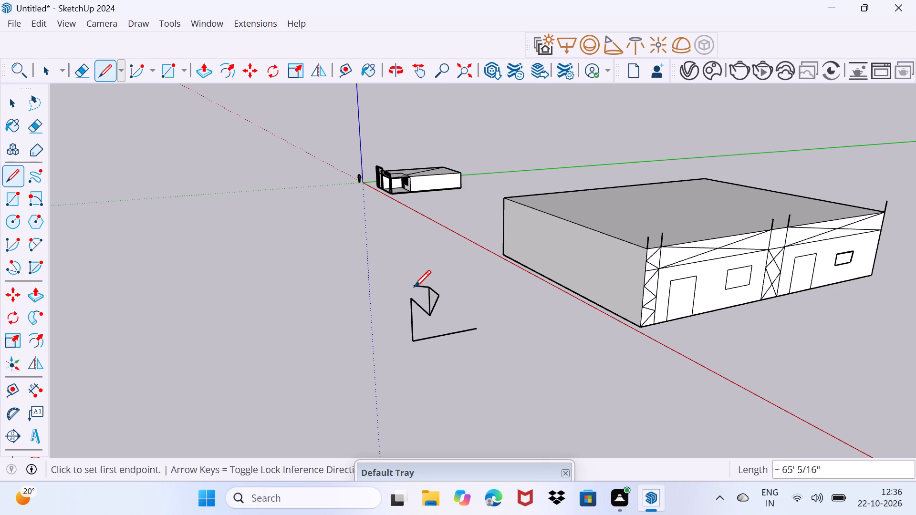
left_click(413, 280)
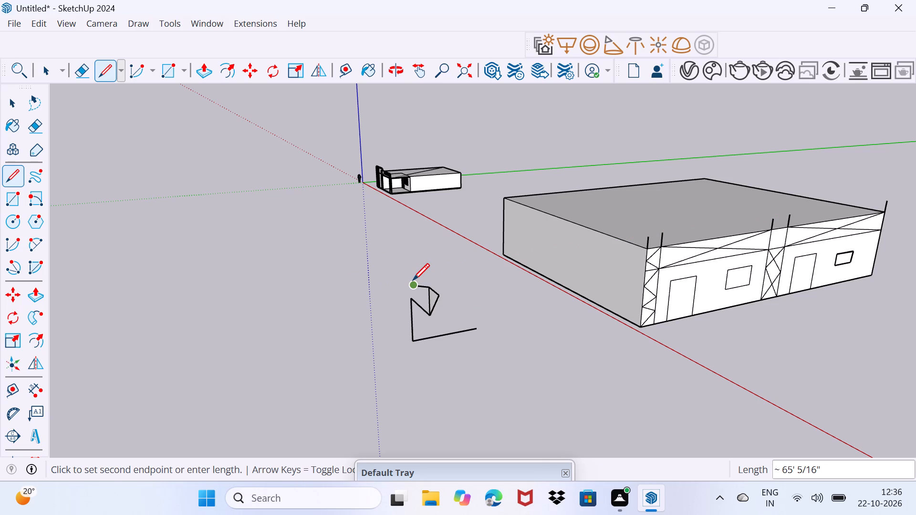
left_click(421, 283)
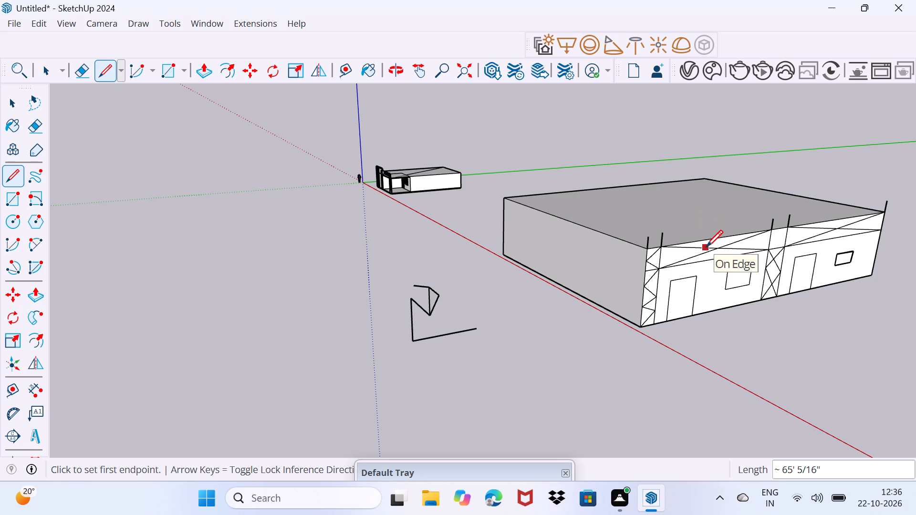
Push/Pull the block's roof face upward by about 28' 4".
left_click(28, 299)
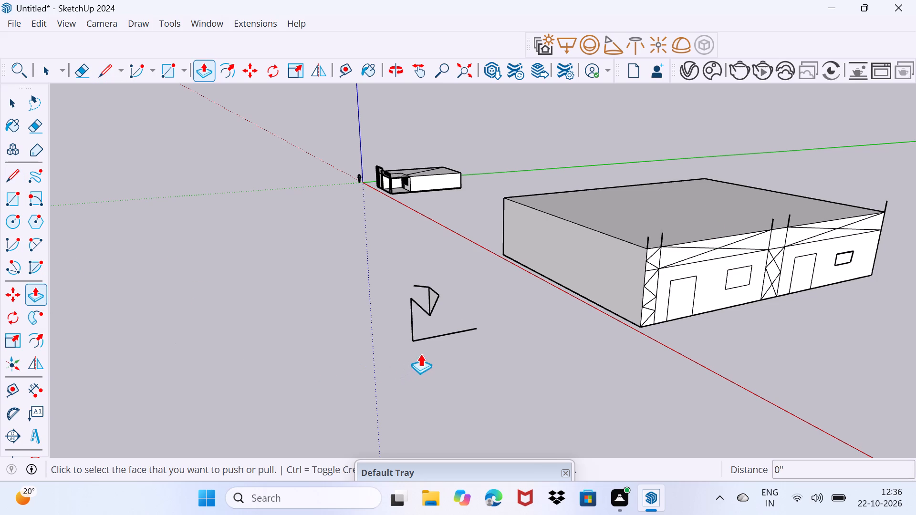
left_click(645, 237)
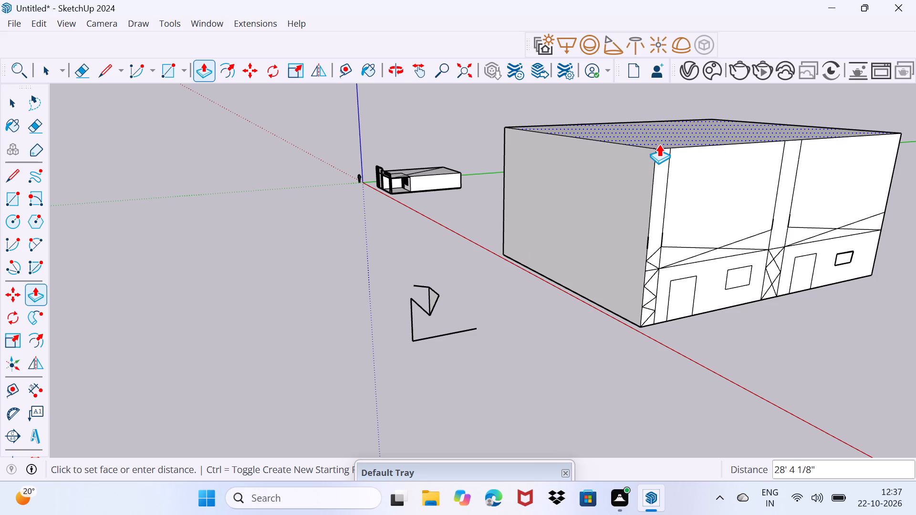
left_click(659, 144)
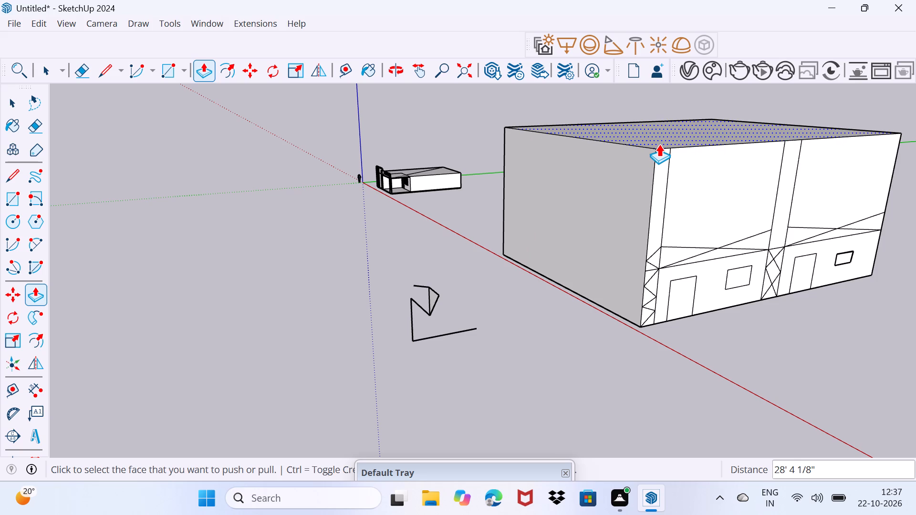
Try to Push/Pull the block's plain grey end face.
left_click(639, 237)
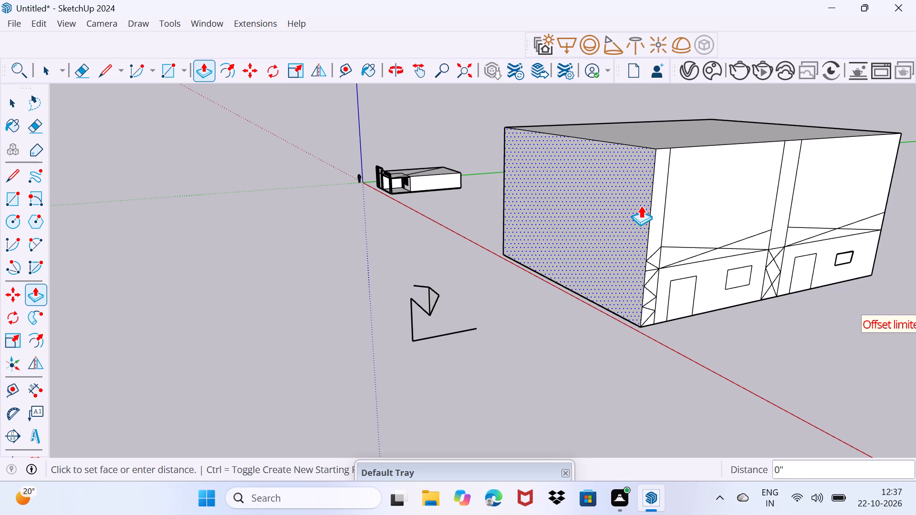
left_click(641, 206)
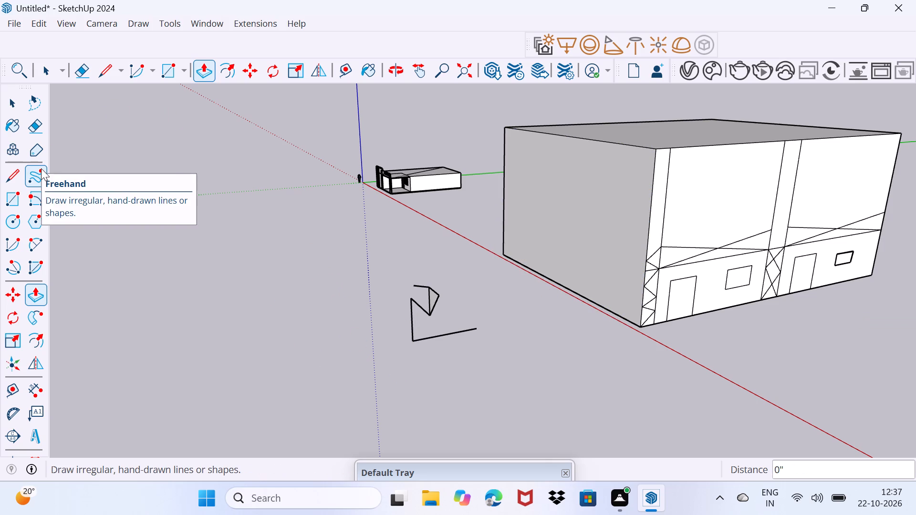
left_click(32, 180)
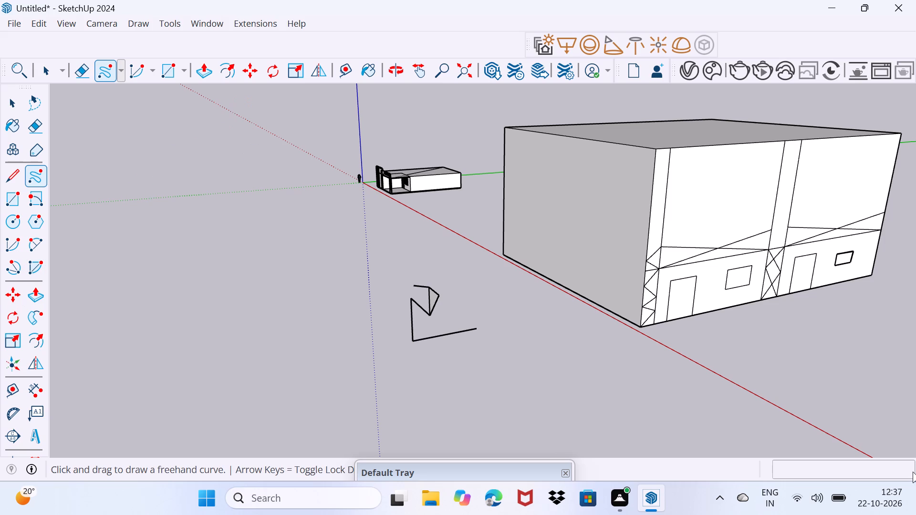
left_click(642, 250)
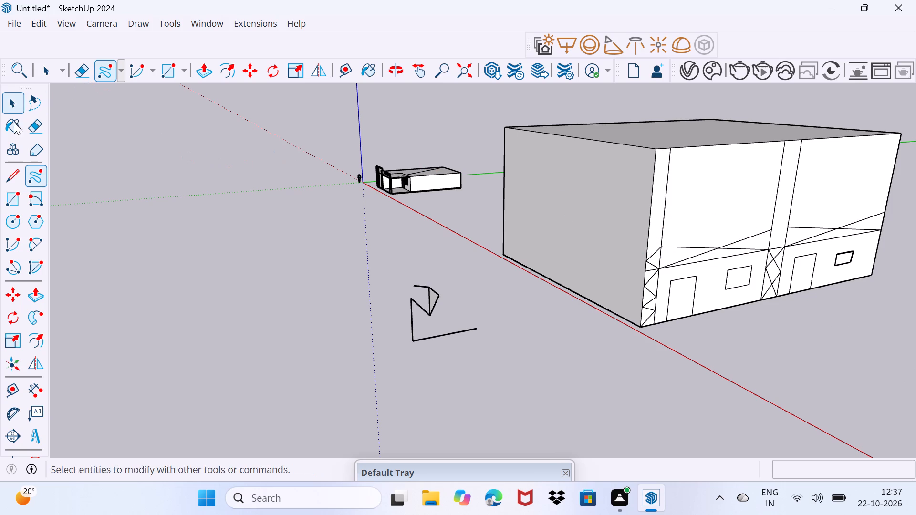
Draw a line about 112' 2" long across the block's detailed face, edge to edge, along the top of the crossed band.
left_click(4, 168)
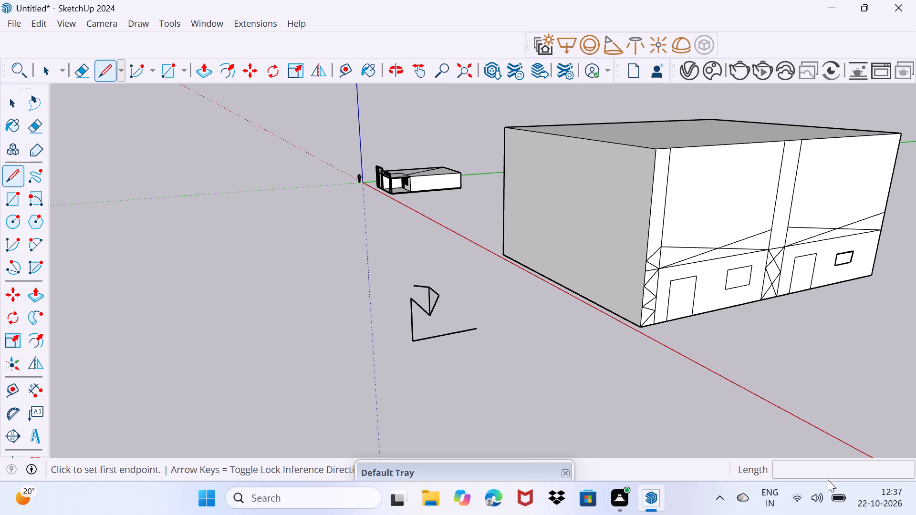
left_click(644, 252)
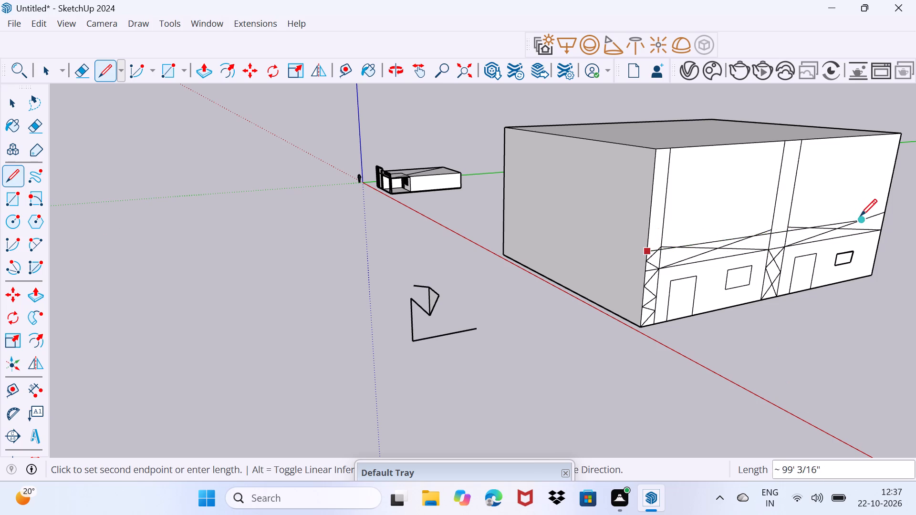
left_click(884, 213)
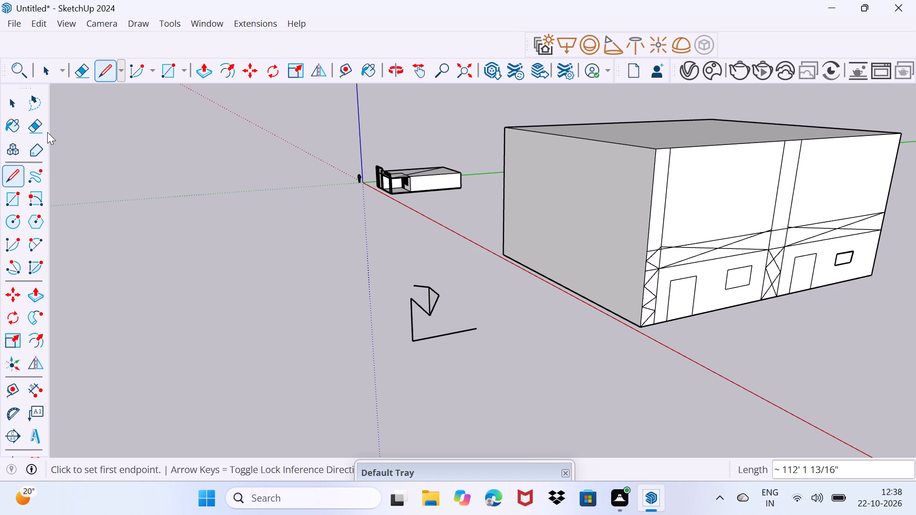
Erase all lines of the loose zigzag sketch in front of the block.
left_click(27, 127)
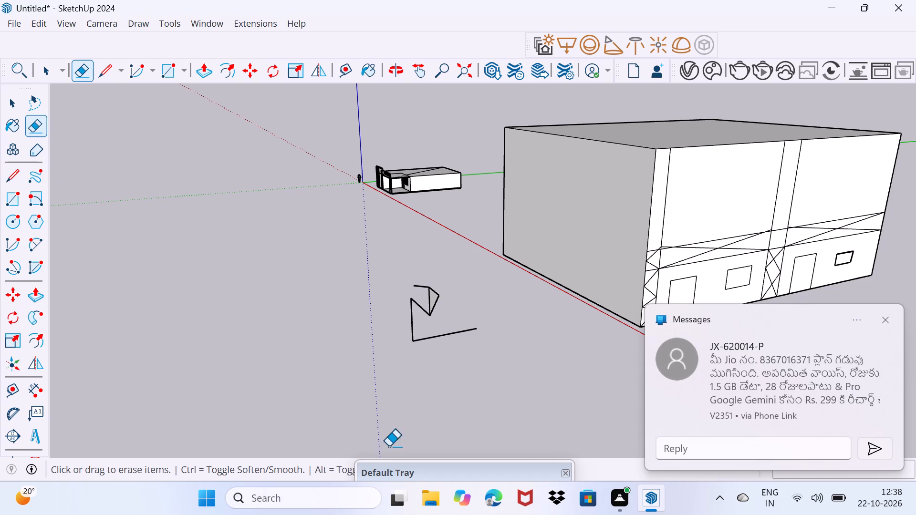
left_click(433, 339)
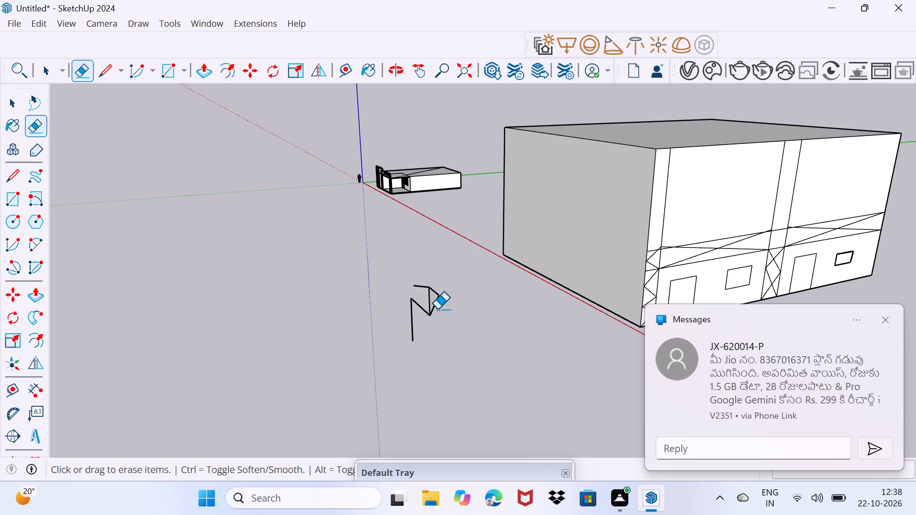
left_click(438, 297)
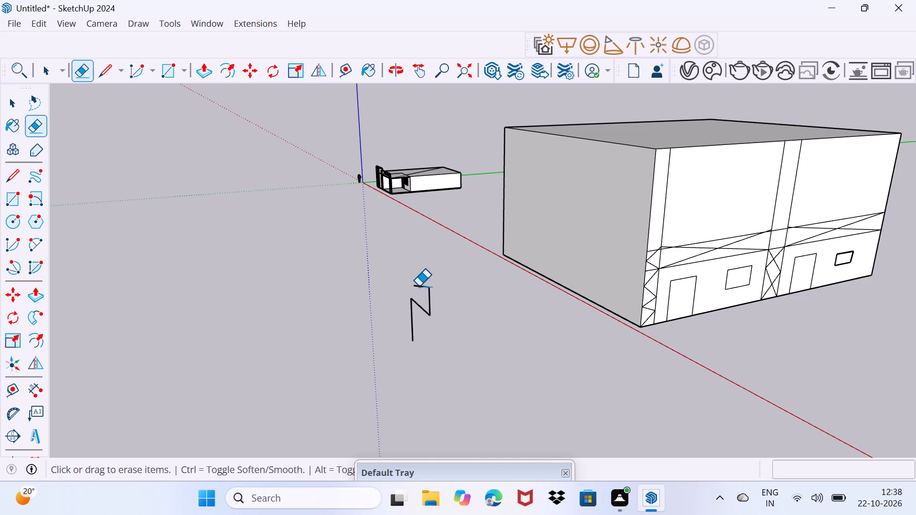
left_click(419, 286)
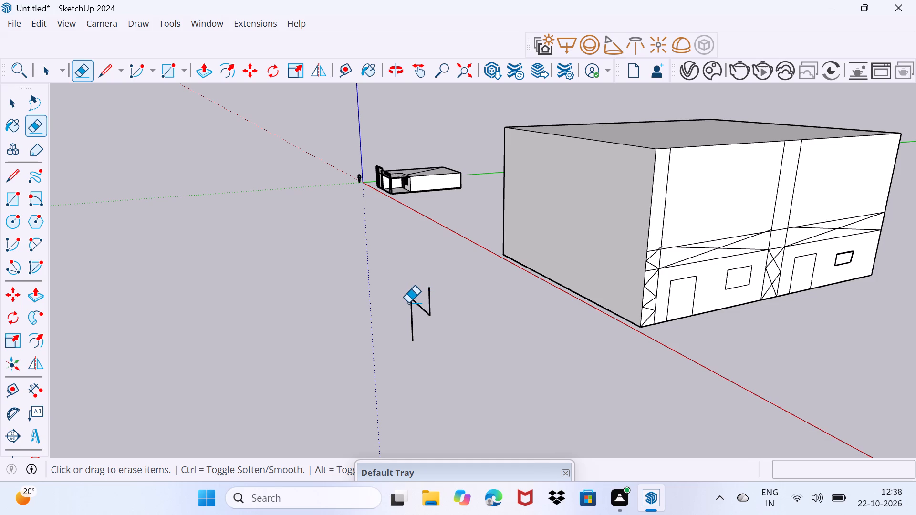
left_click(408, 302)
left_click(413, 302)
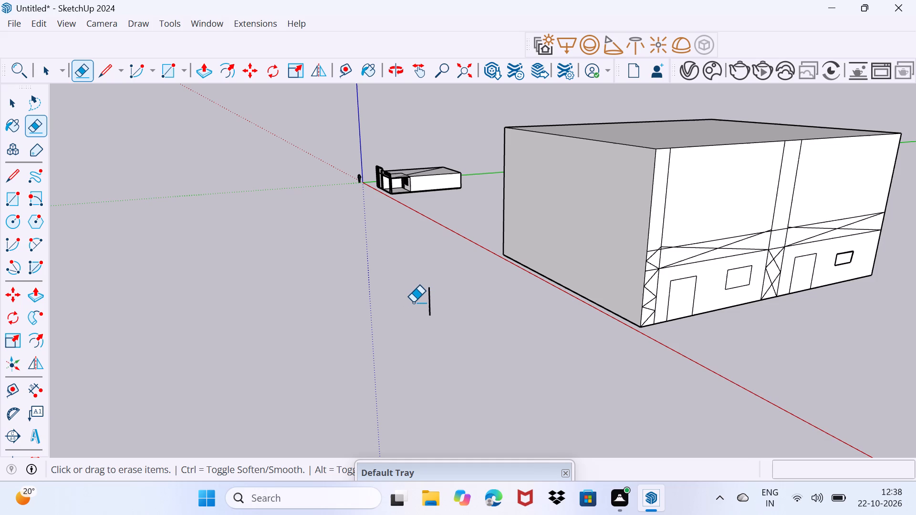
left_click(428, 295)
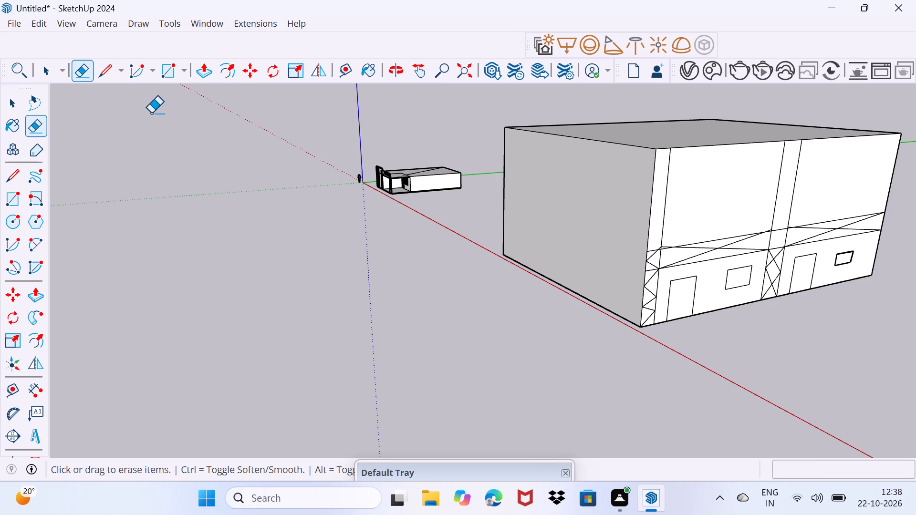
Draw an upper-floor door outline about 13' 5" wide and 15' 9" high beside the block's corner strip, just above the band.
left_click(8, 180)
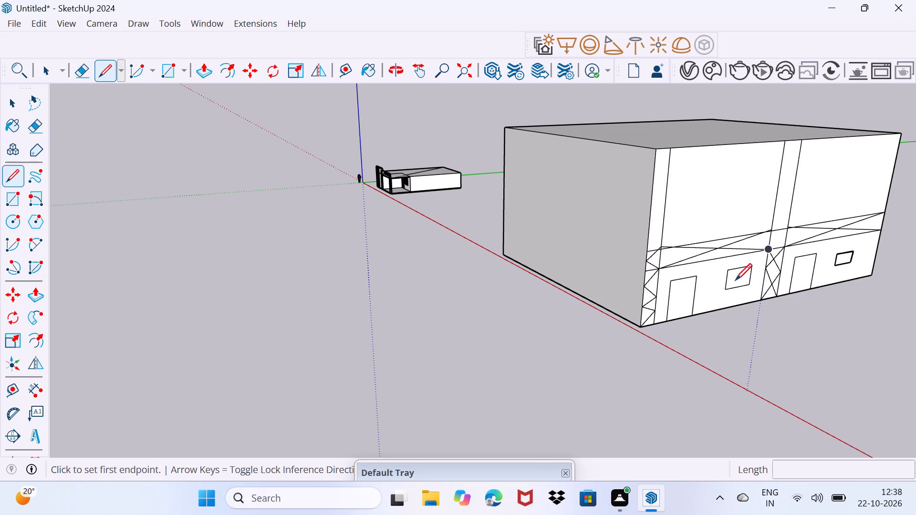
left_click(678, 195)
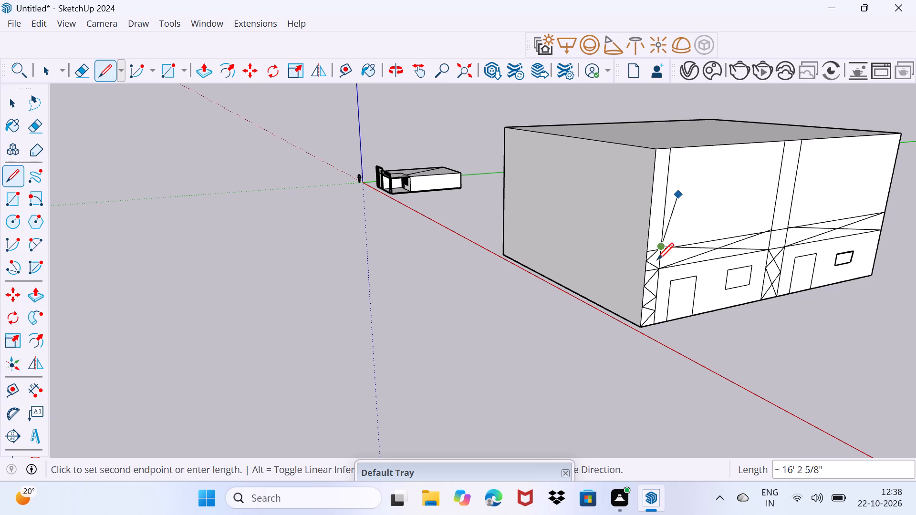
left_click(672, 253)
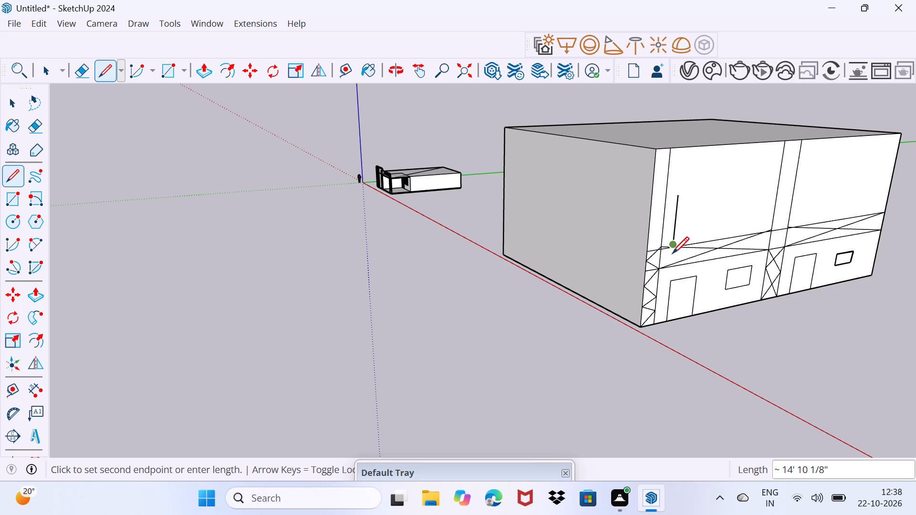
left_click(707, 245)
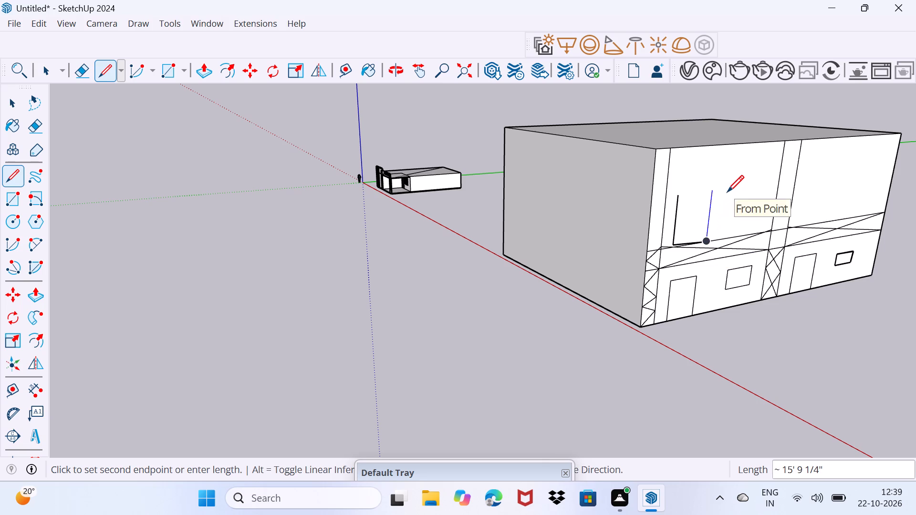
left_click(727, 192)
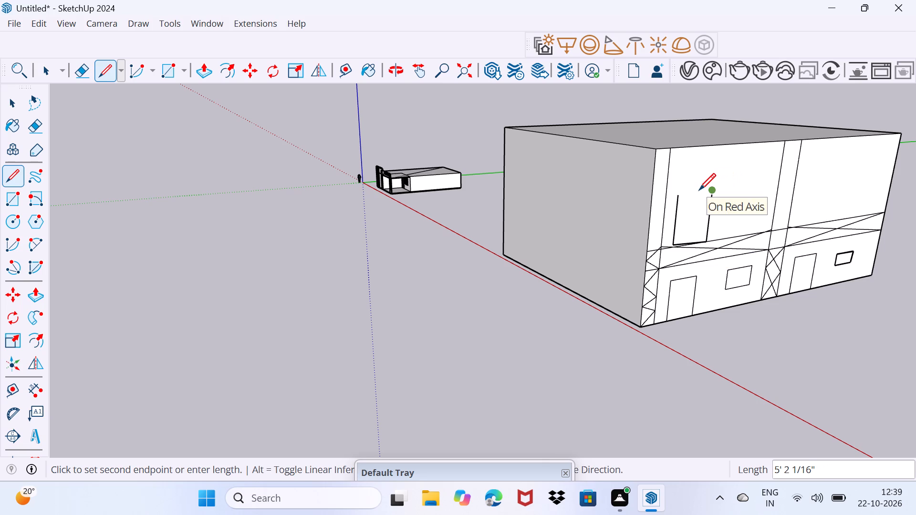
left_click(685, 187)
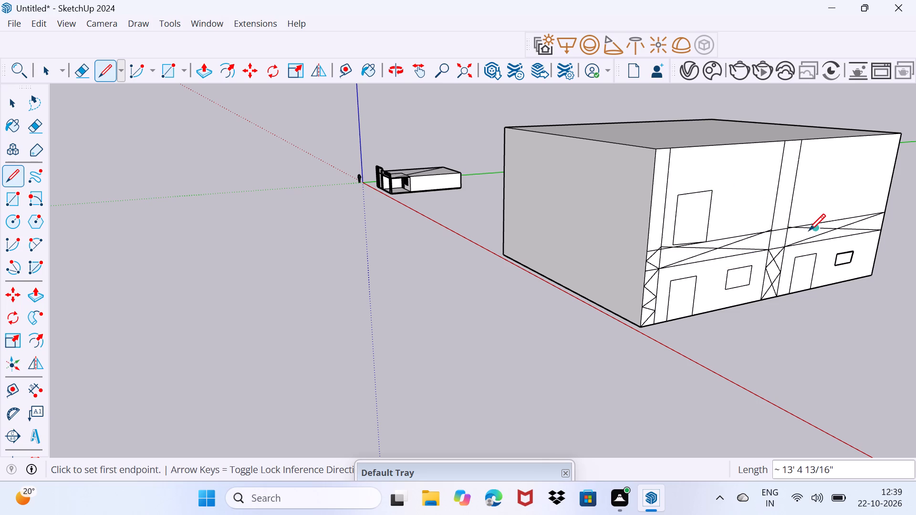
Draw an upper-floor window outline about 19' 11" wide and 8' 6" high between the new door and the middle strip.
left_click(740, 191)
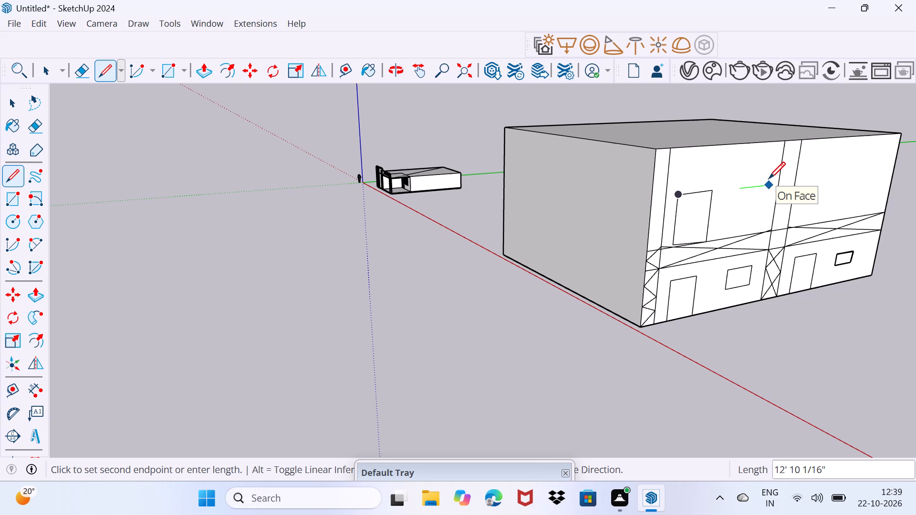
left_click(769, 178)
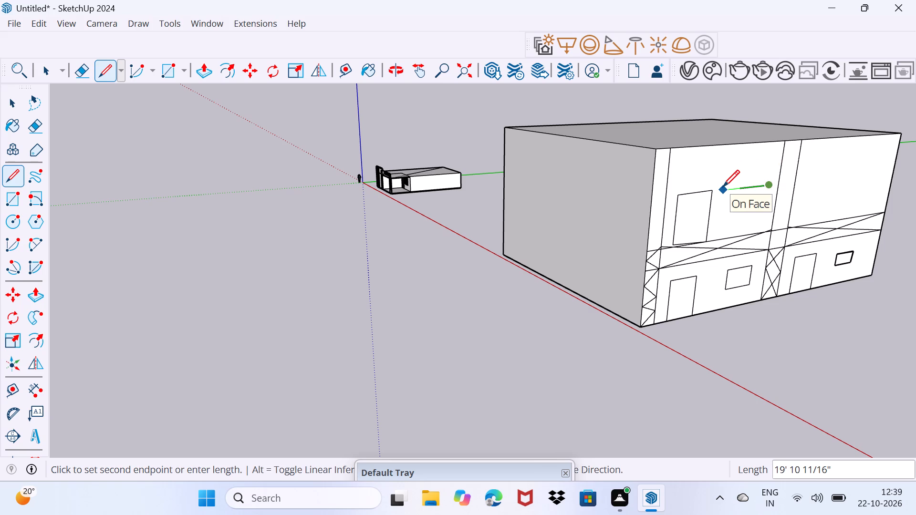
left_click(723, 186)
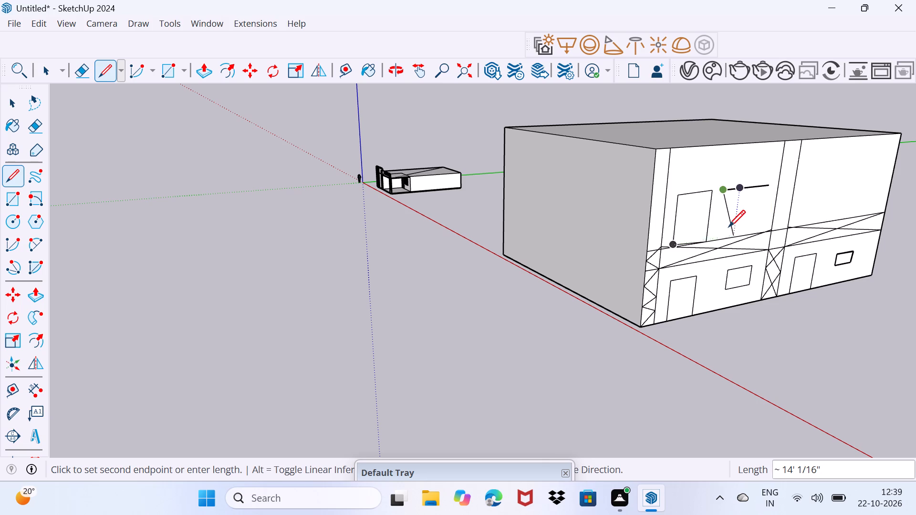
left_click(726, 219)
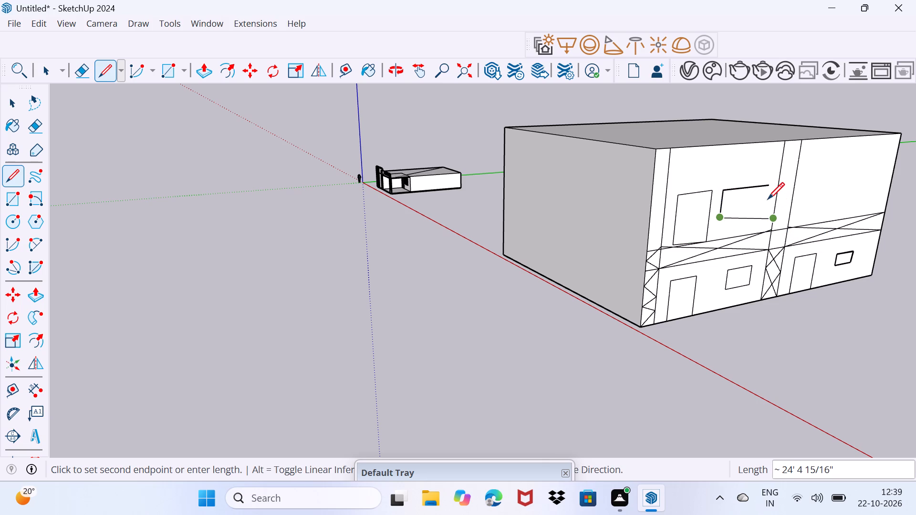
left_click(757, 207)
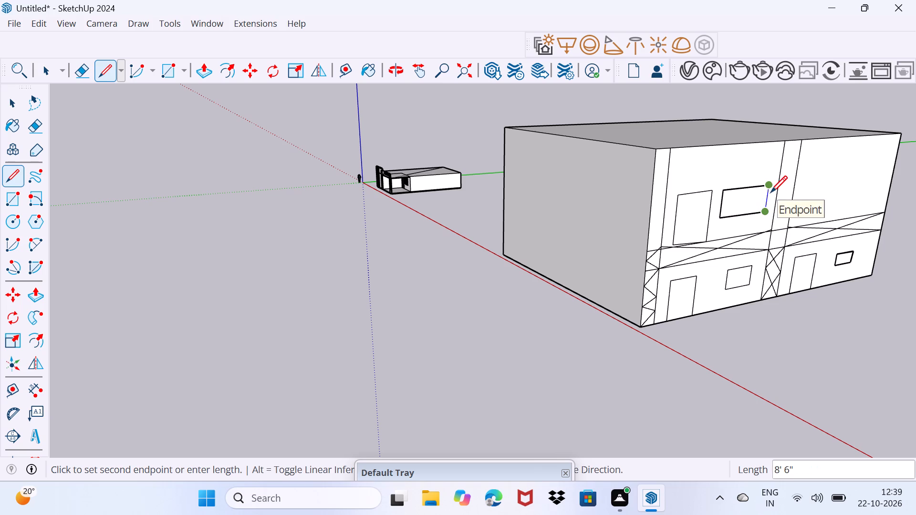
left_click(770, 192)
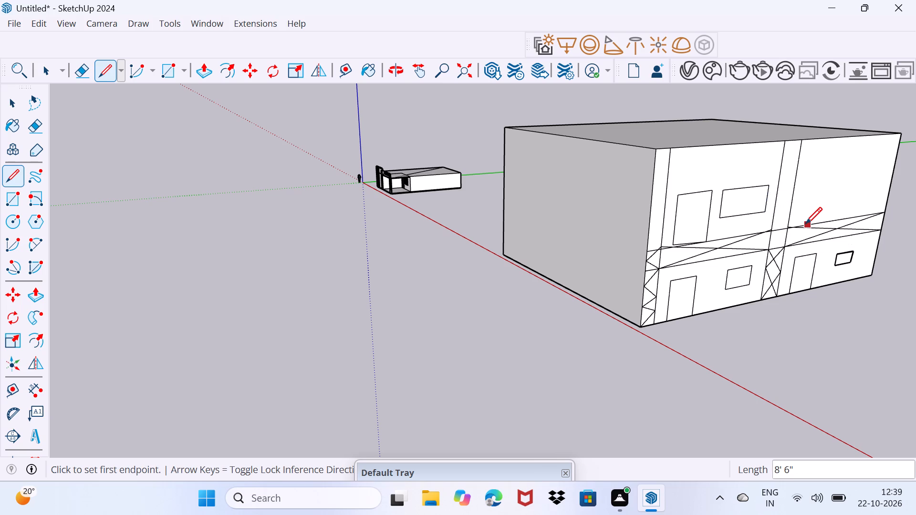
Draw a second upper-floor door outline about 15' high beyond the middle strip, standing on the band's top line.
left_click(805, 224)
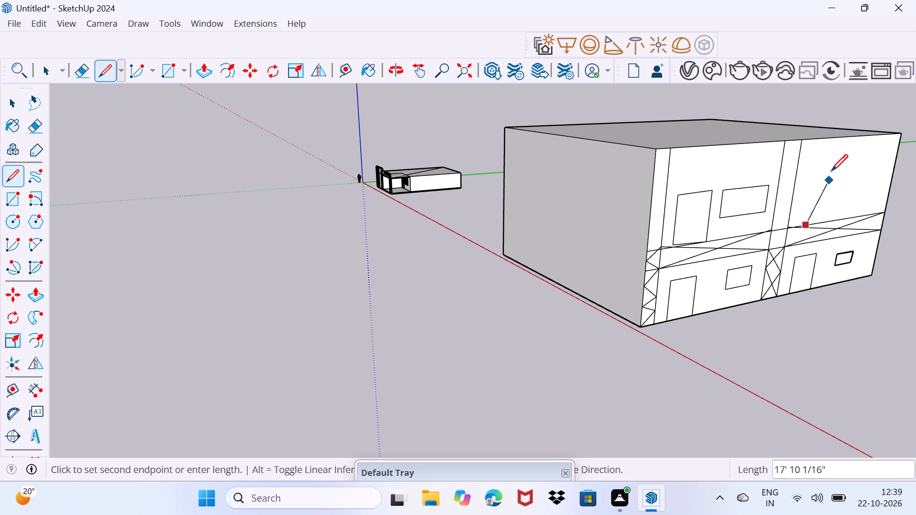
left_click(814, 178)
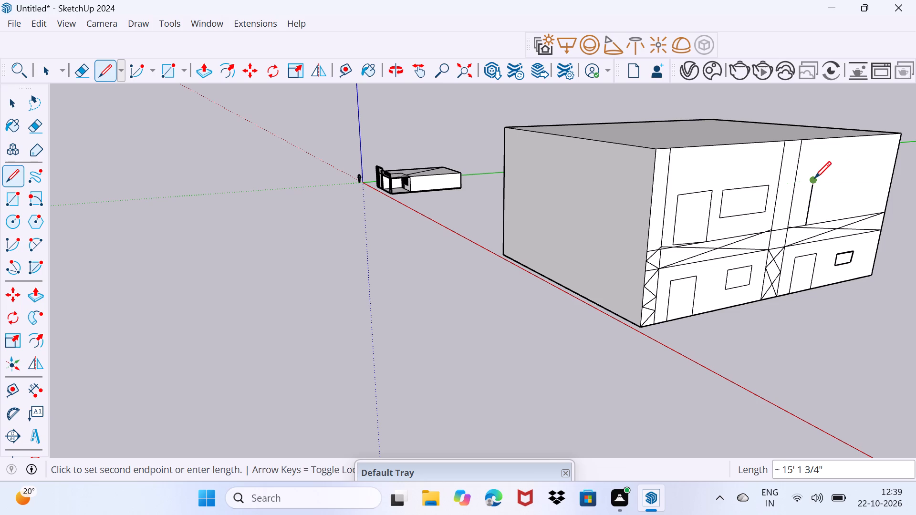
left_click(842, 175)
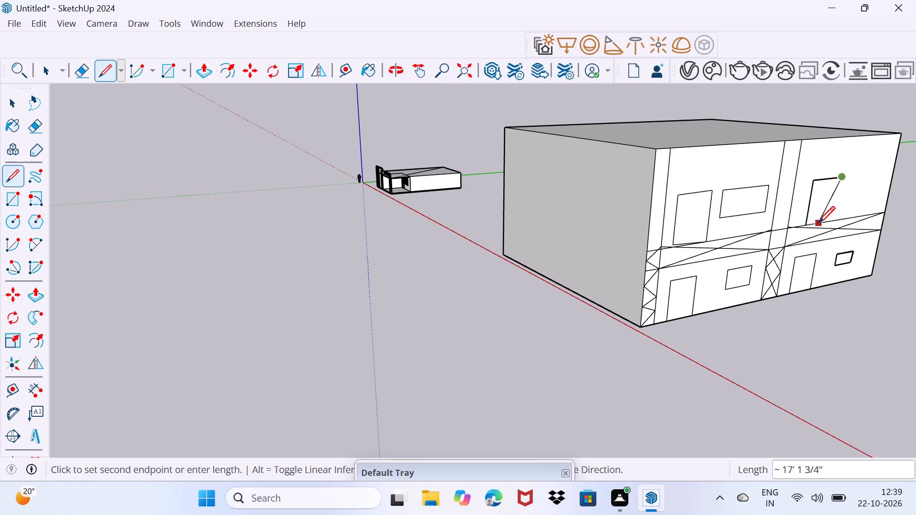
left_click(834, 217)
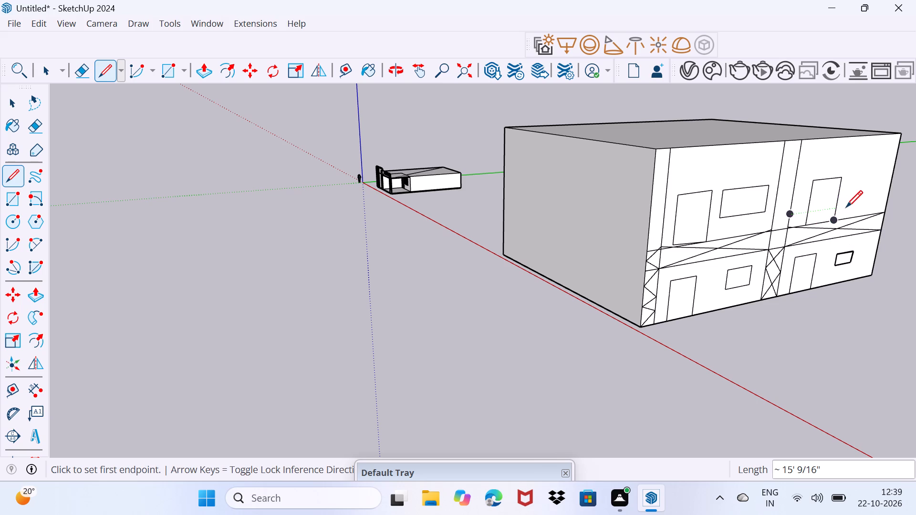
Draw an upper-floor window outline about 15' wide and 9' 9" high against the detailed face's far vertical edge.
left_click(867, 177)
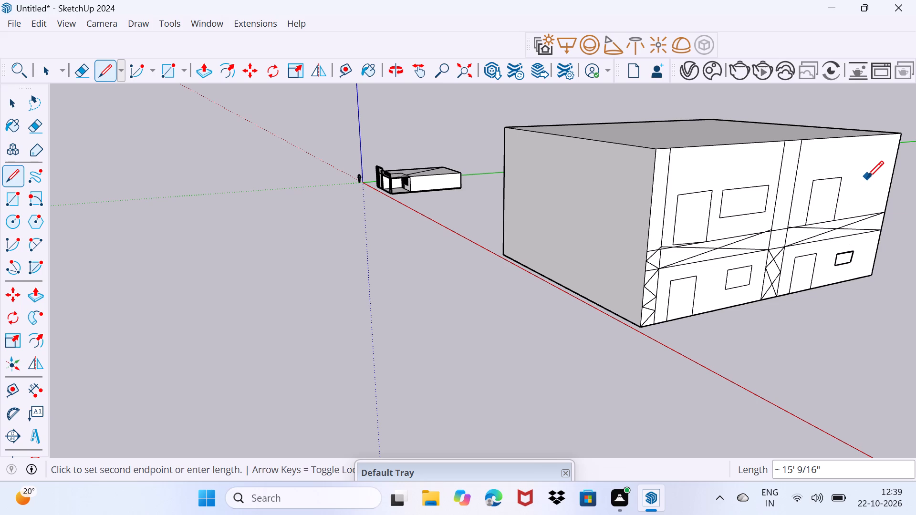
left_click(893, 168)
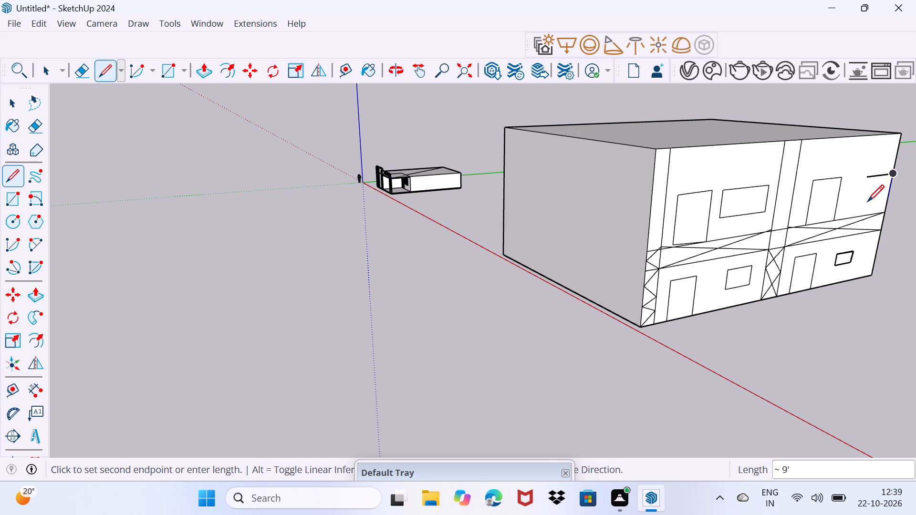
left_click(867, 202)
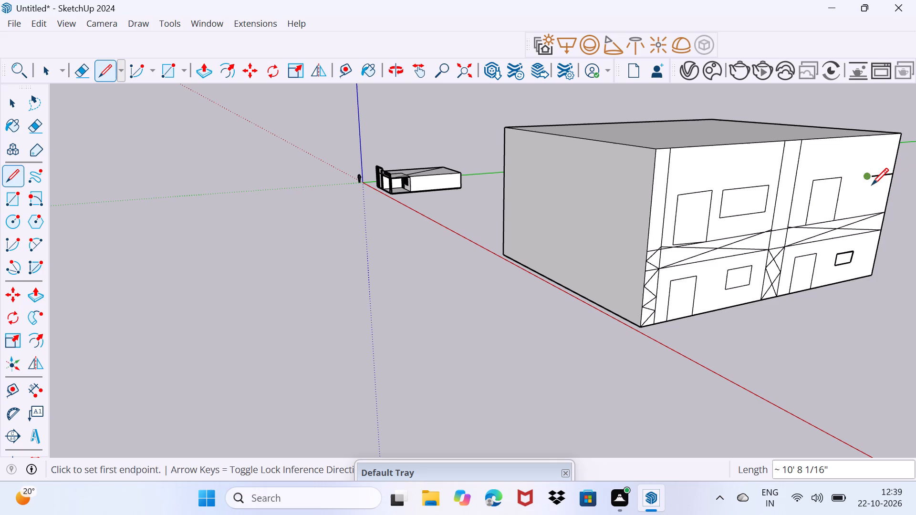
left_click(870, 190)
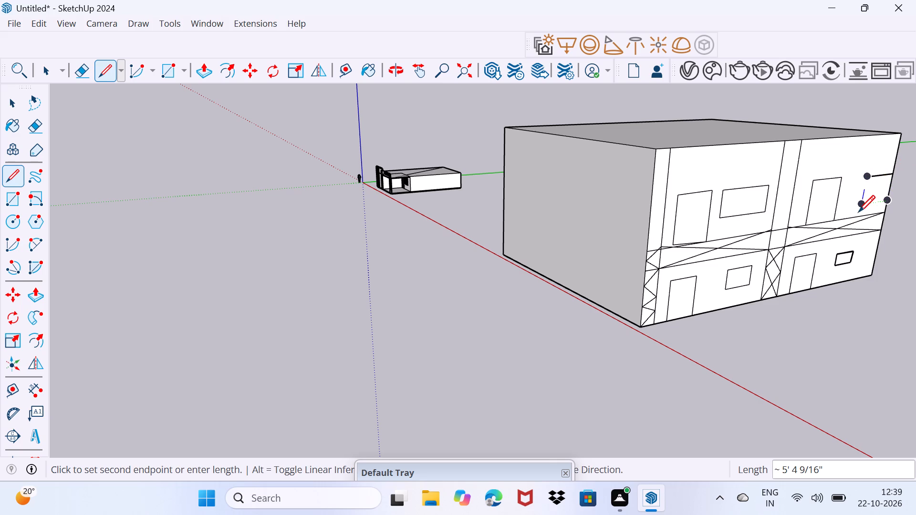
left_click(859, 208)
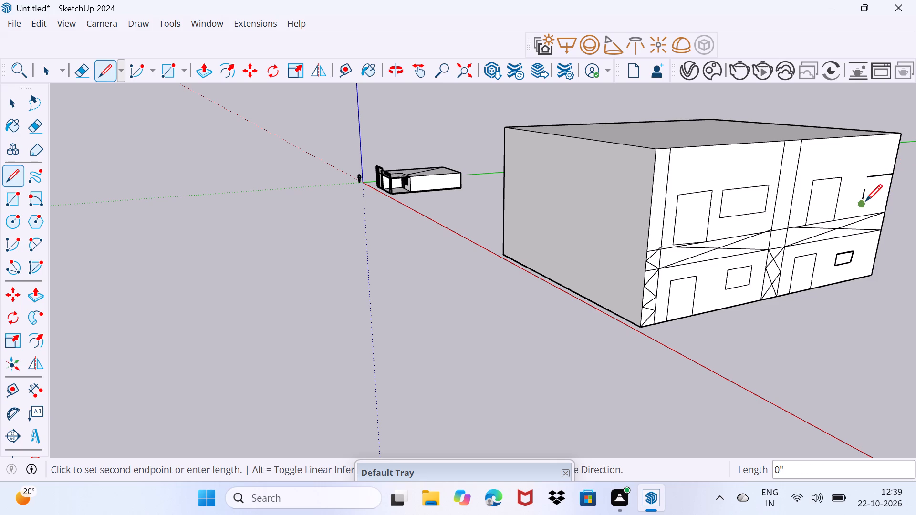
left_click(869, 182)
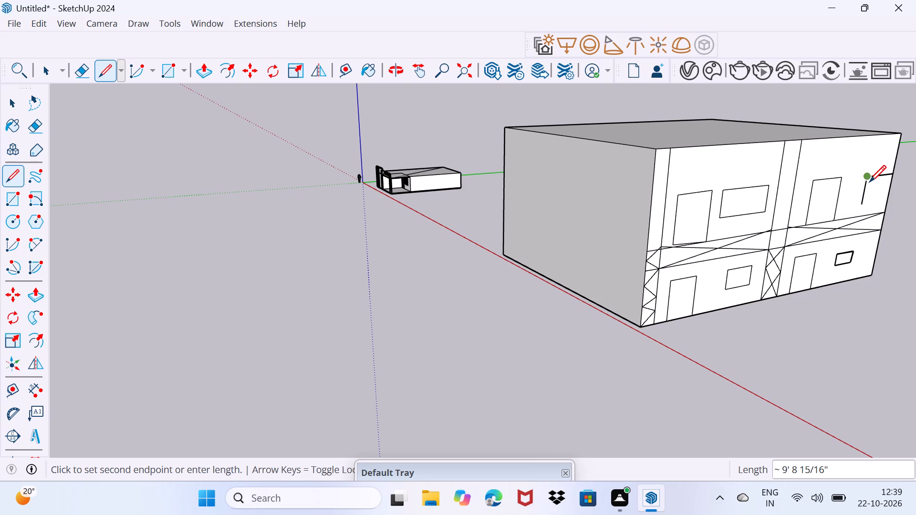
left_click(872, 178)
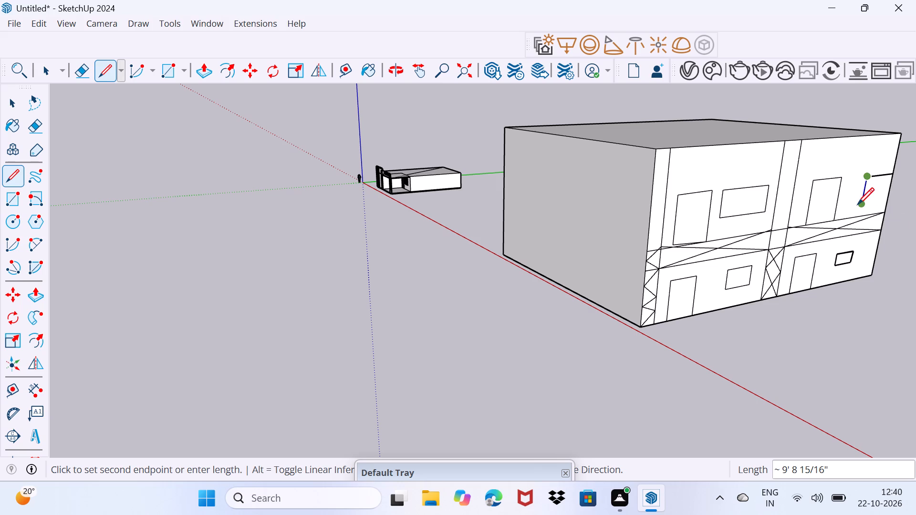
left_click(864, 204)
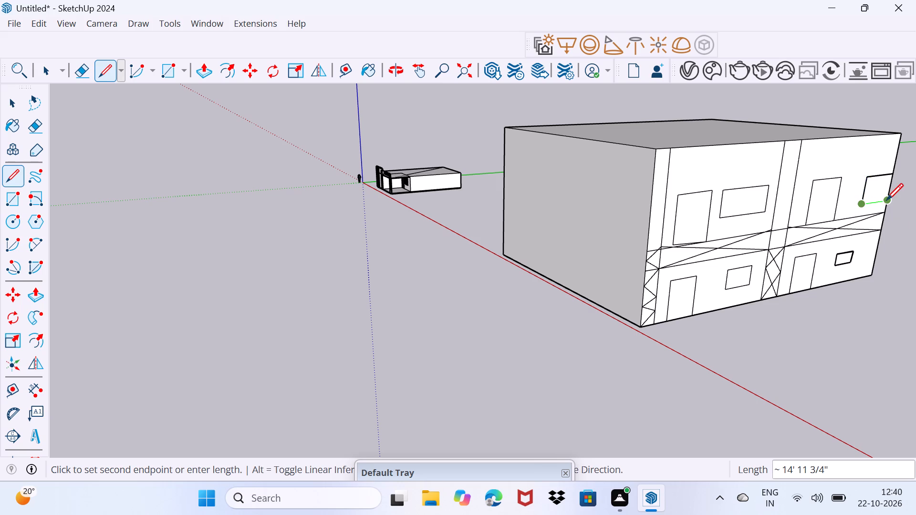
left_click(886, 200)
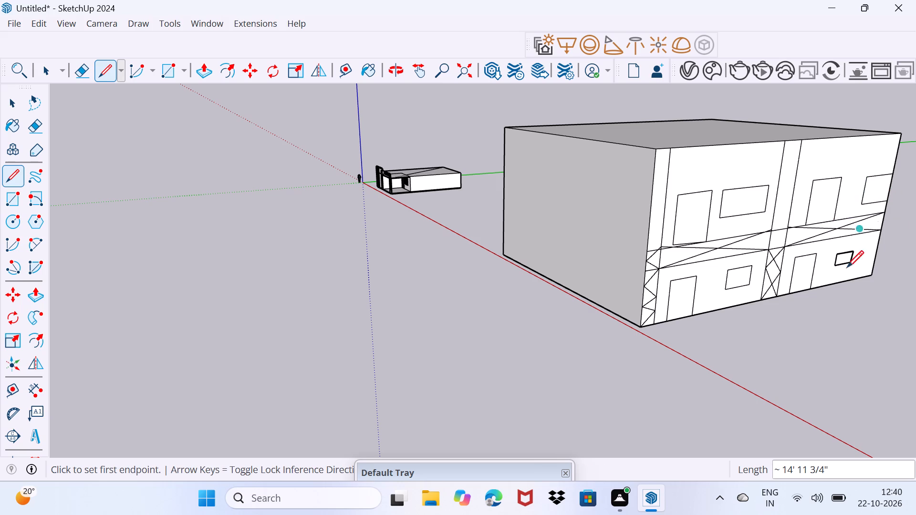
Draw horizontal lines about 52' long below the detailed face's top edge, one on each side of the middle strip, forming a top band.
left_click(781, 173)
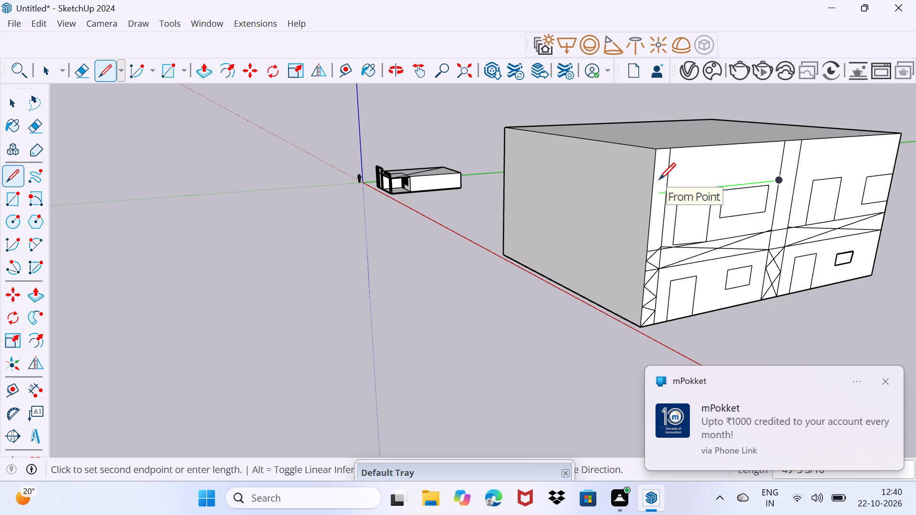
left_click(781, 181)
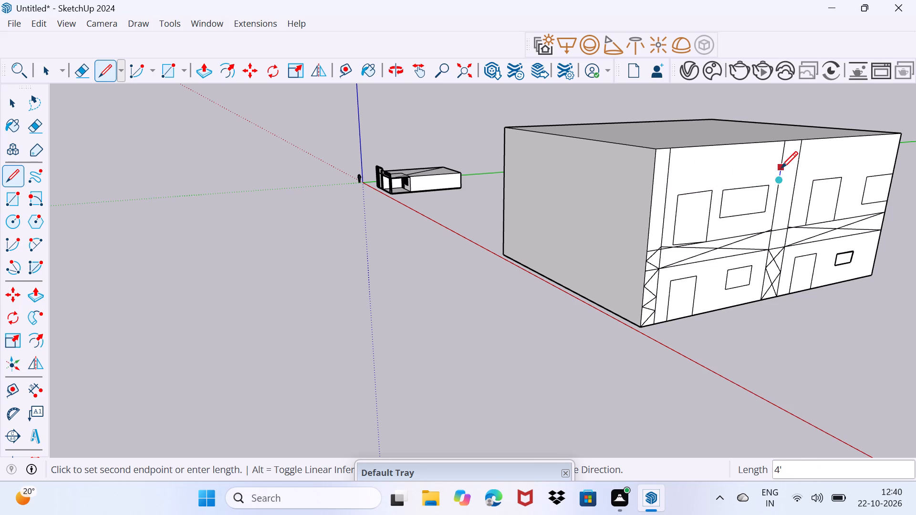
left_click(781, 165)
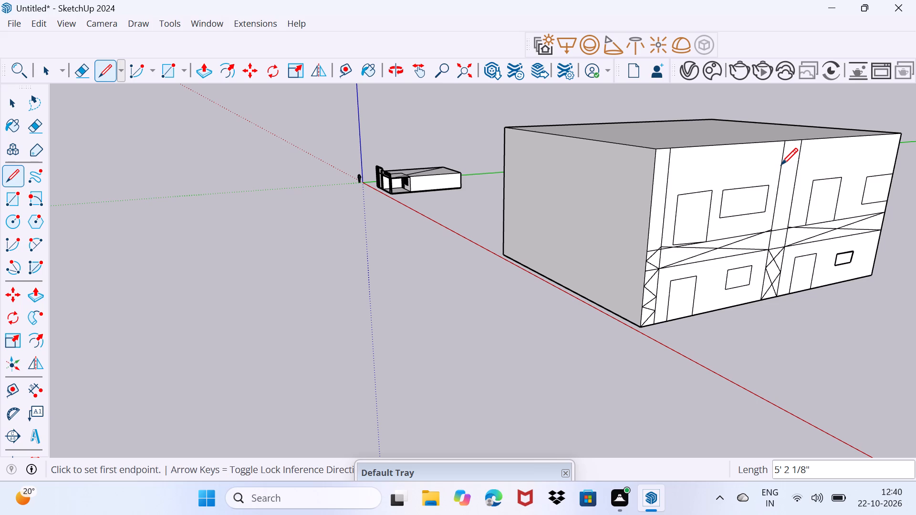
left_click(781, 165)
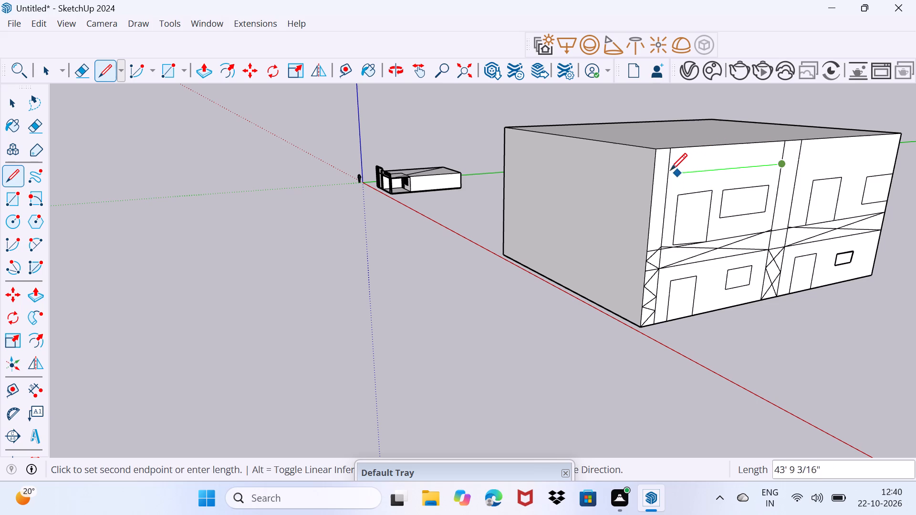
left_click(656, 171)
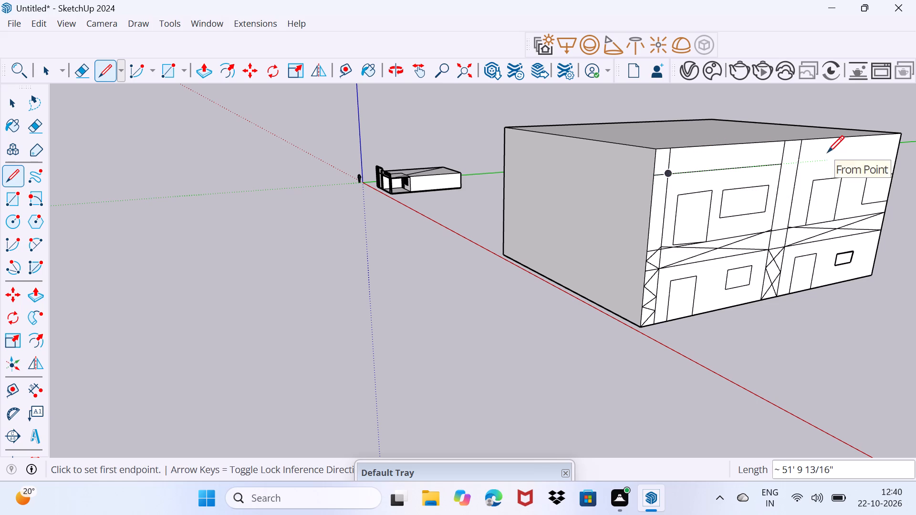
left_click(895, 149)
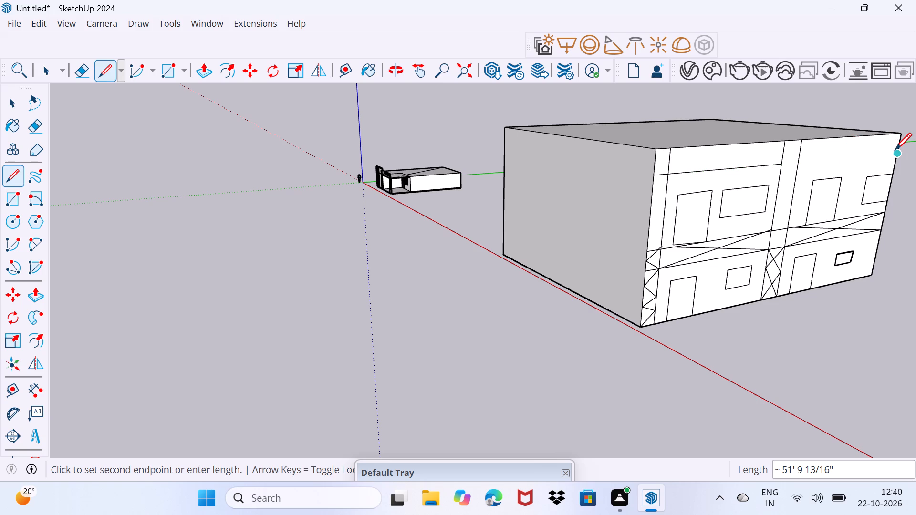
left_click(796, 165)
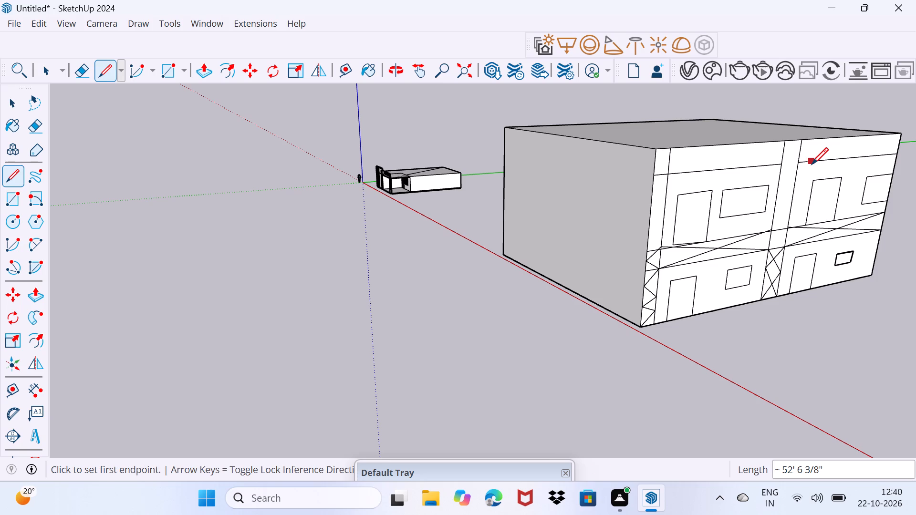
Divide the top band beyond the middle strip with four spaced vertical lines, each about 7' 1" high.
left_click(812, 164)
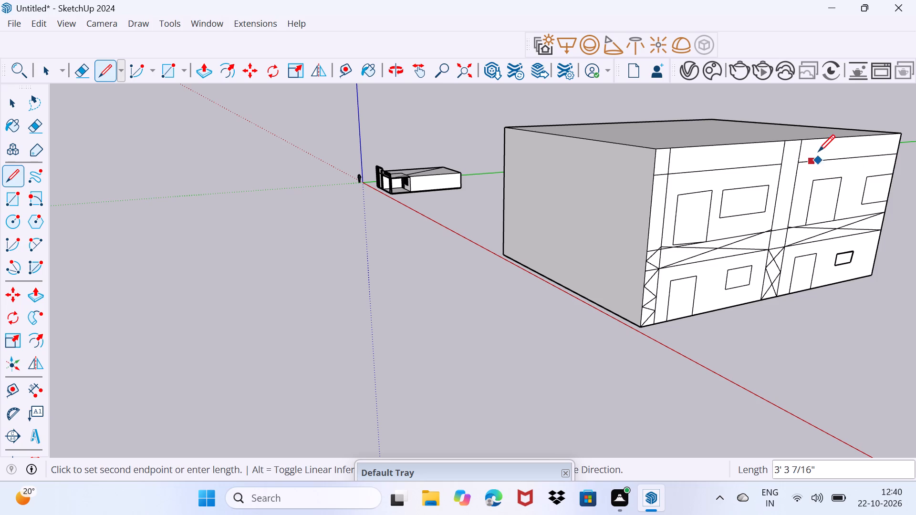
left_click(820, 143)
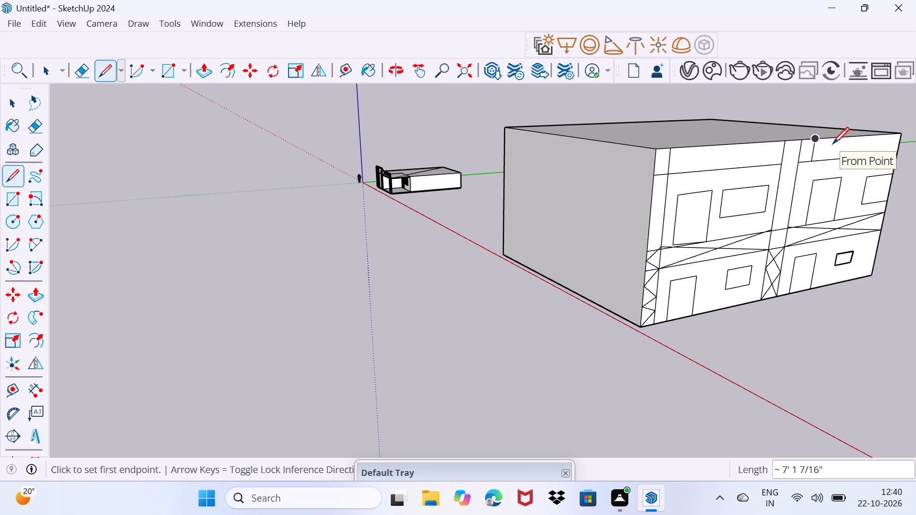
left_click(834, 140)
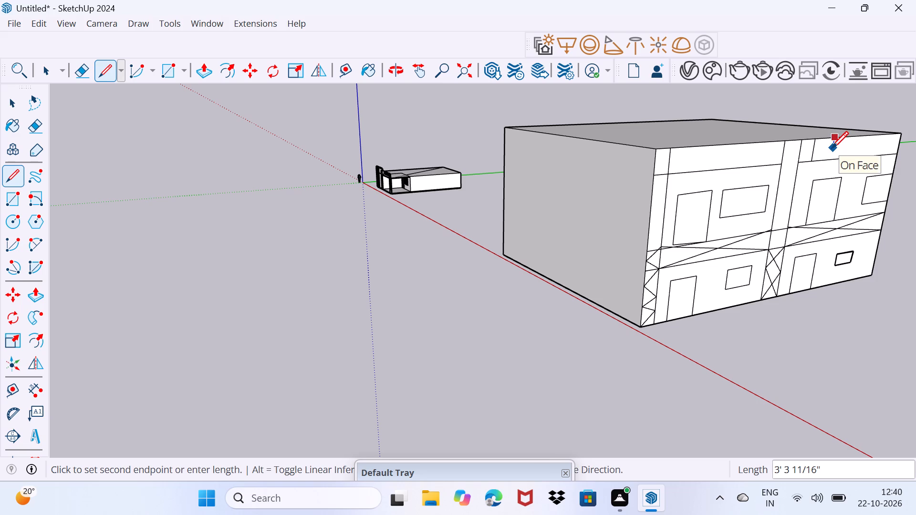
left_click(830, 156)
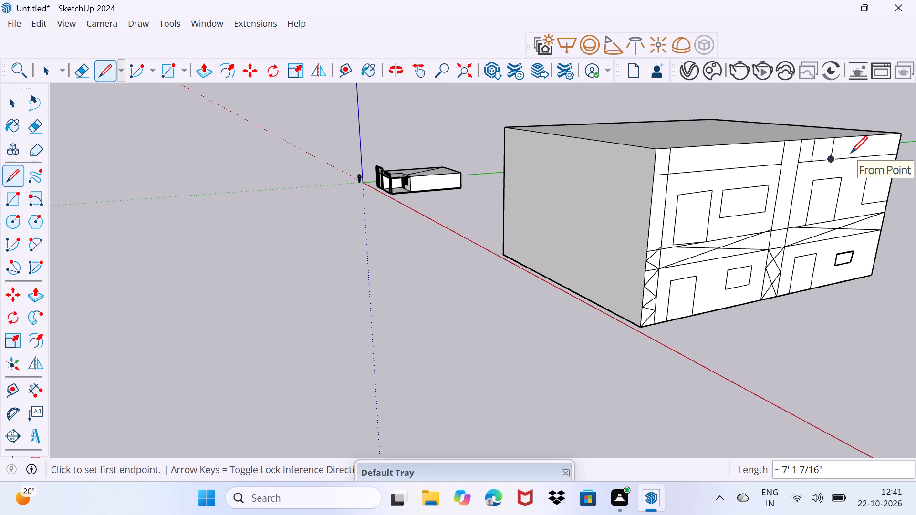
left_click(850, 158)
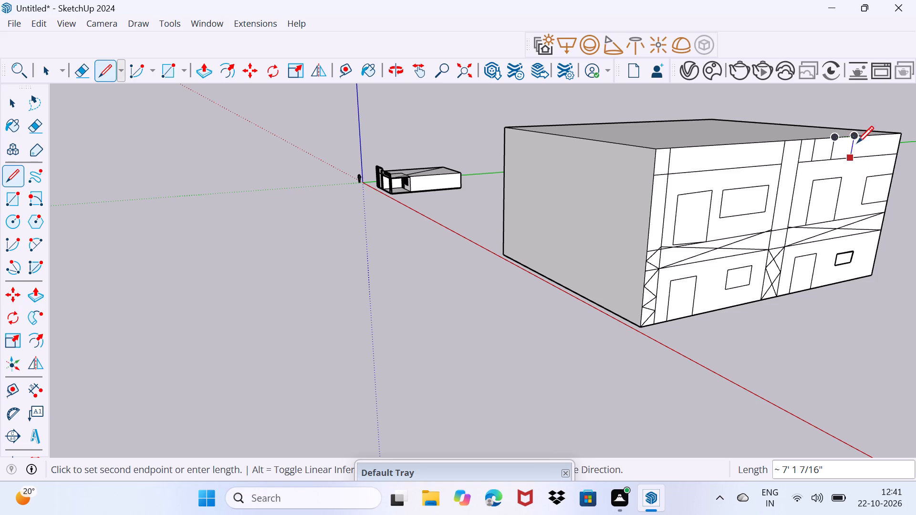
left_click(858, 138)
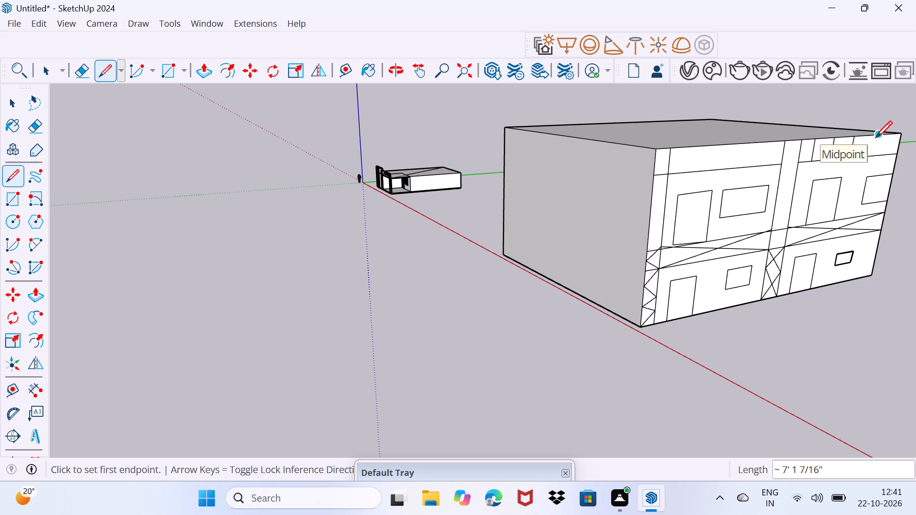
left_click(875, 137)
left_click(869, 159)
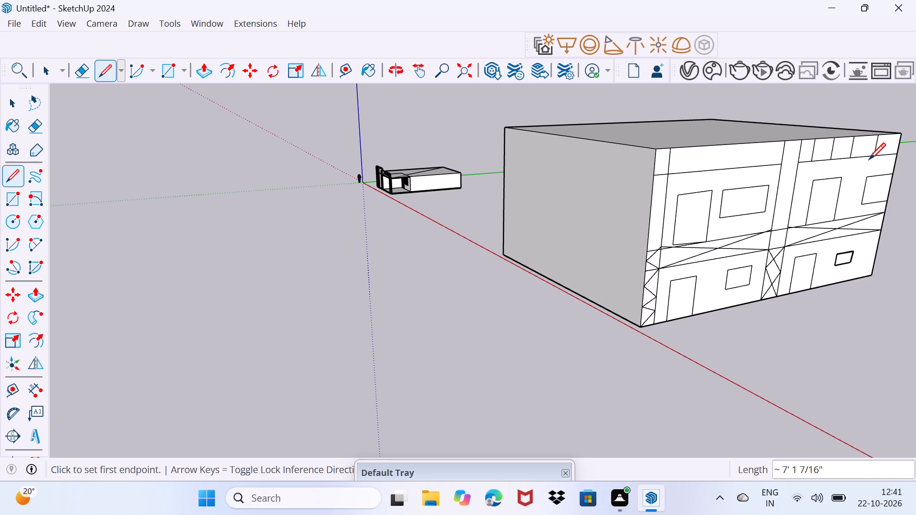
Split the top band between the corner and middle strips with a mid-height line extended to the corner edge, plus a 3' 7" vertical above it.
left_click(786, 153)
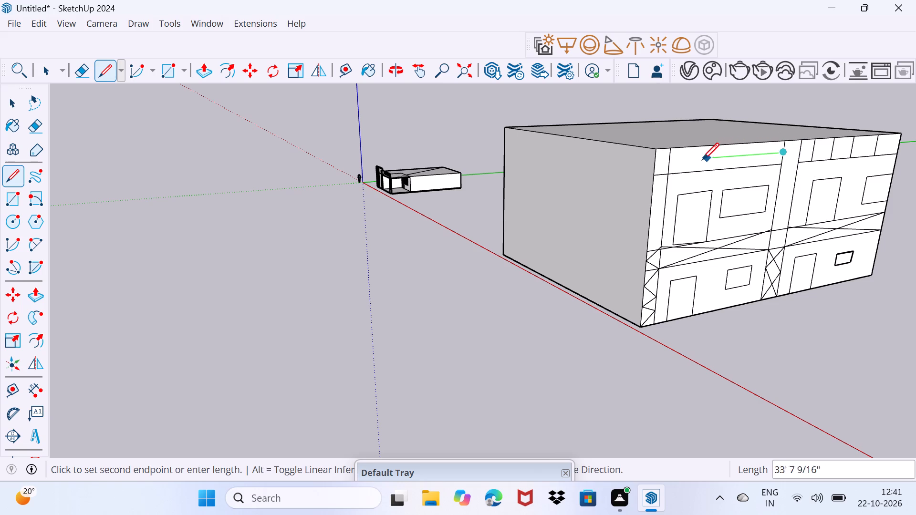
left_click(670, 158)
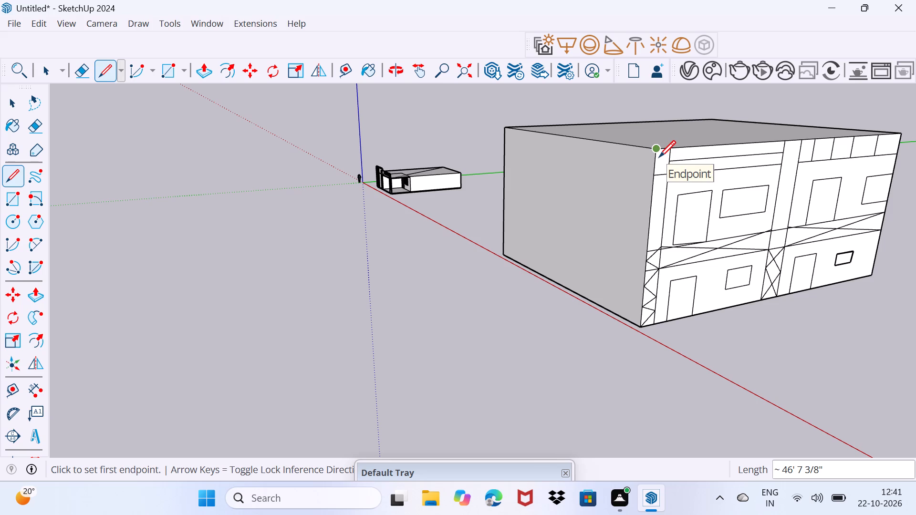
left_click(657, 165)
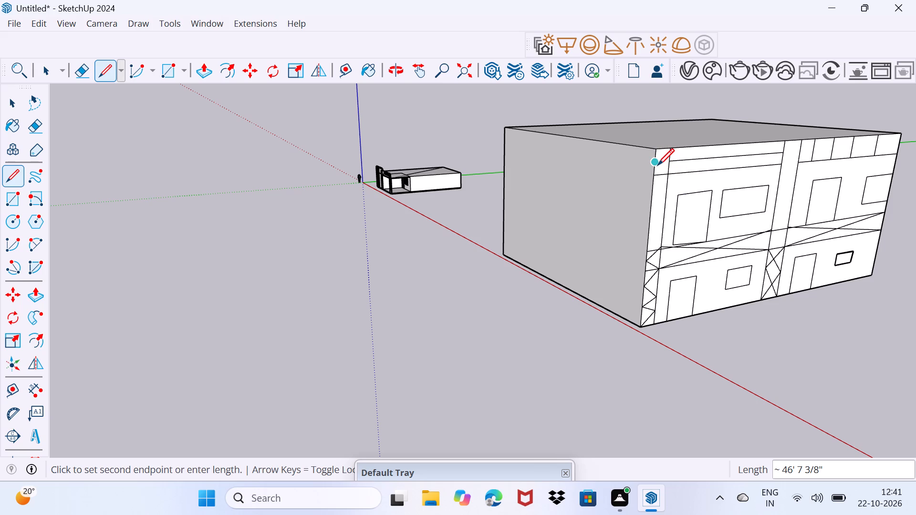
left_click(718, 159)
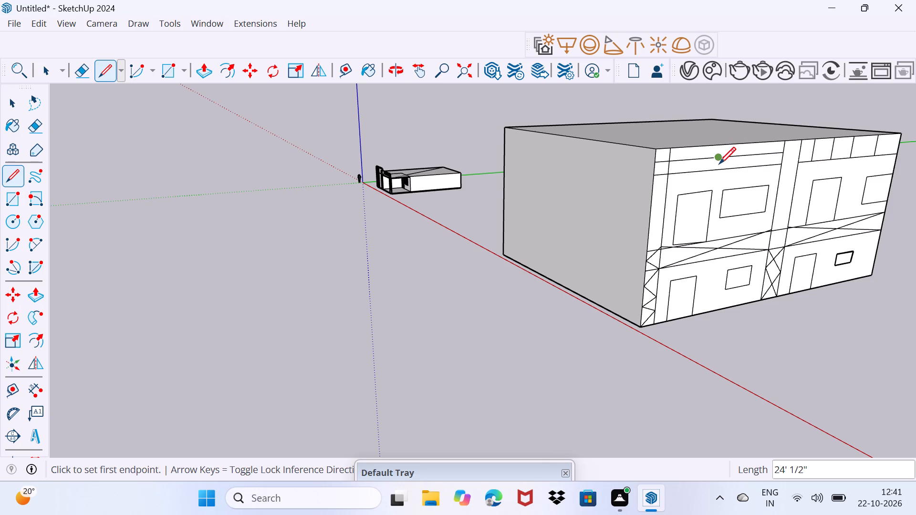
left_click(723, 150)
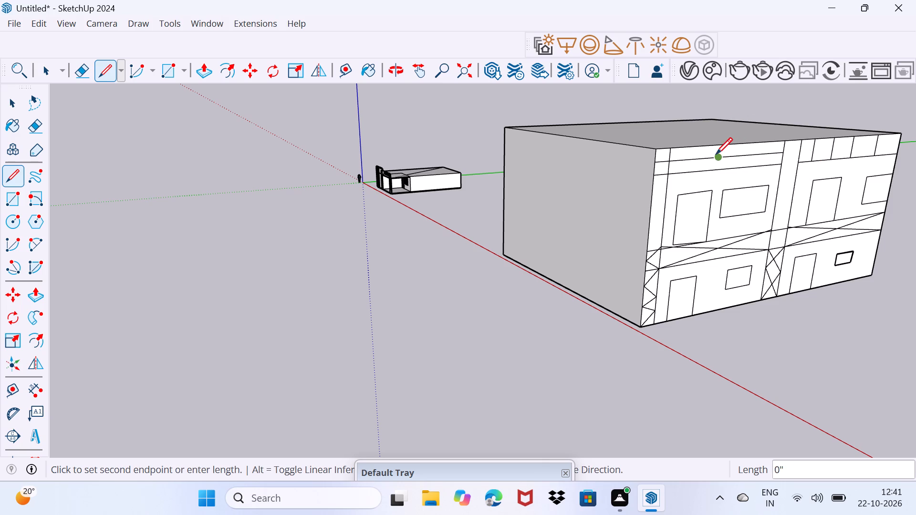
left_click(718, 143)
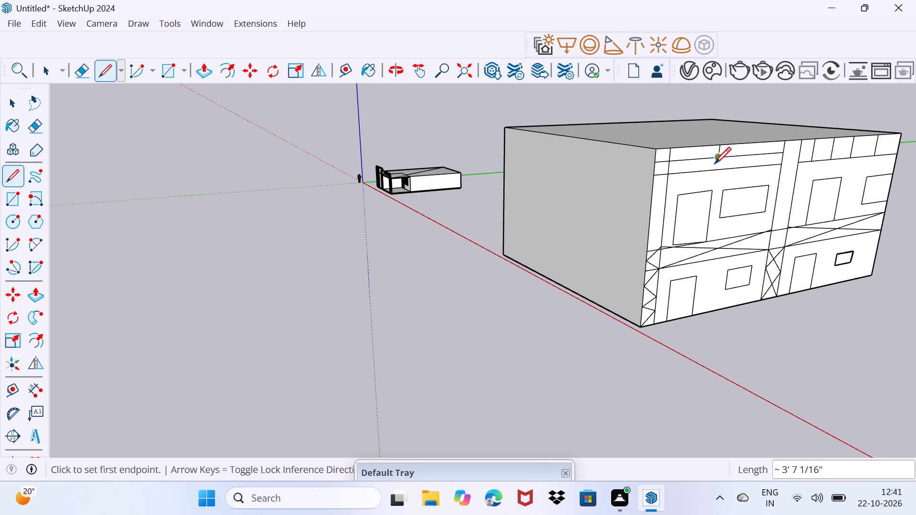
Draw a four-sided diamond in the top band between the corner and middle strips, with sides about 28' and 19' 2" long.
left_click(714, 166)
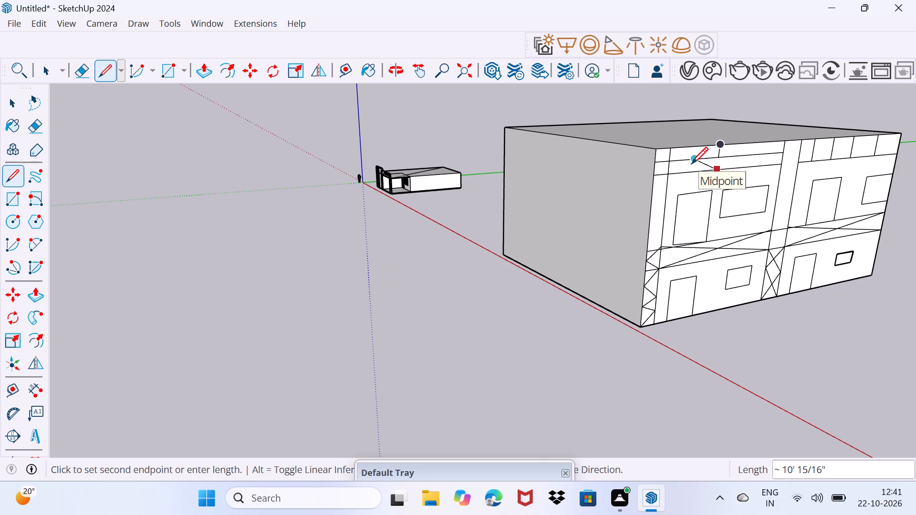
left_click(783, 154)
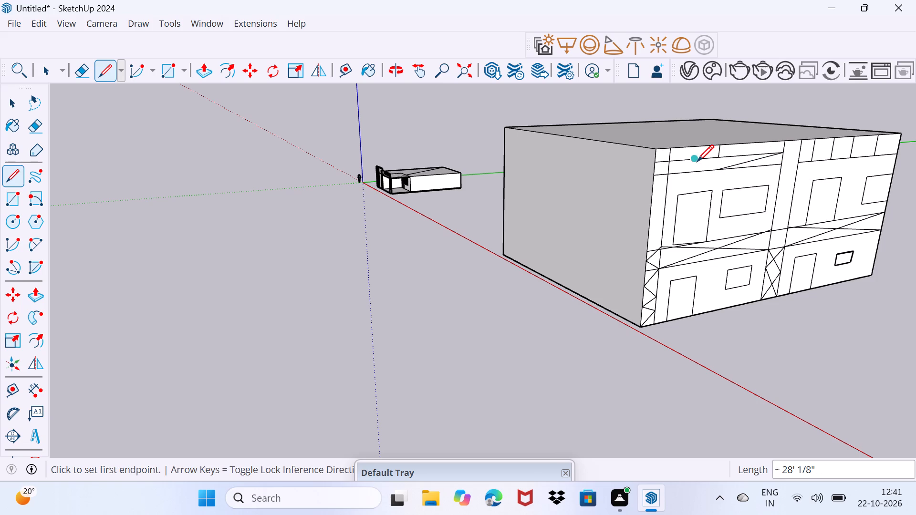
left_click(666, 155)
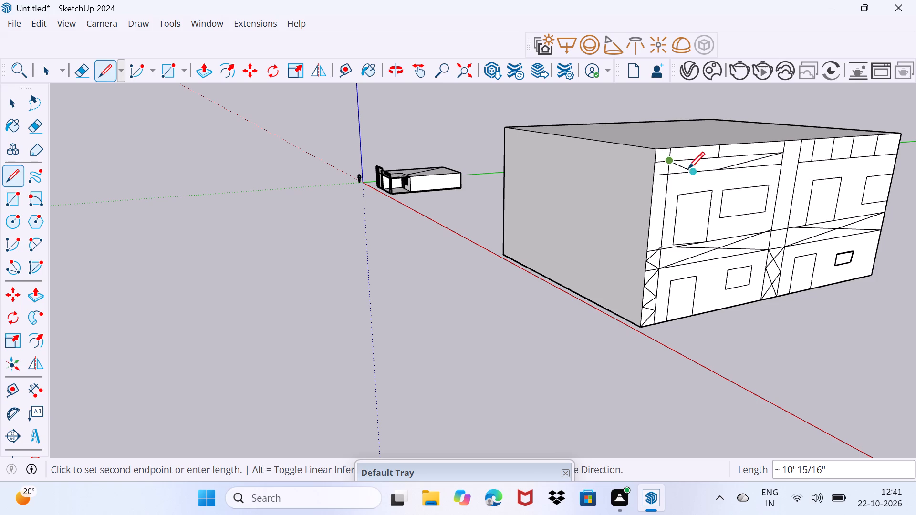
left_click(715, 172)
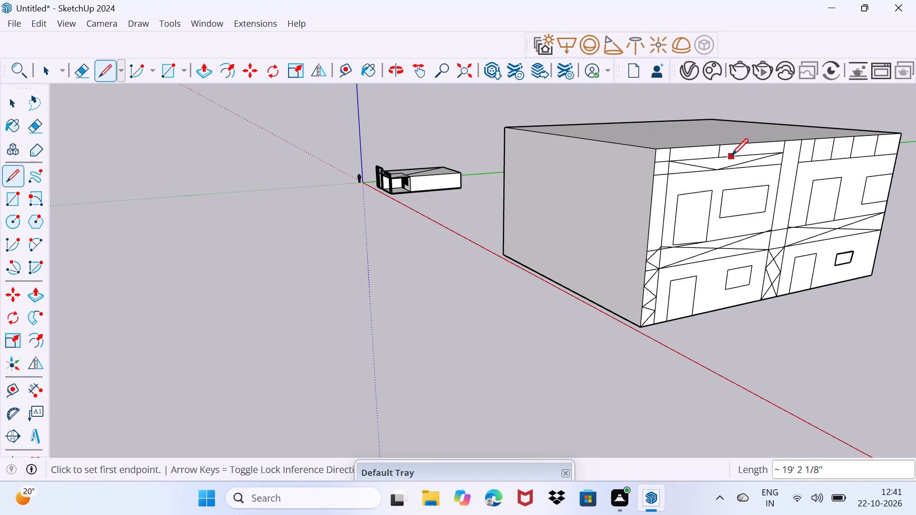
left_click(724, 150)
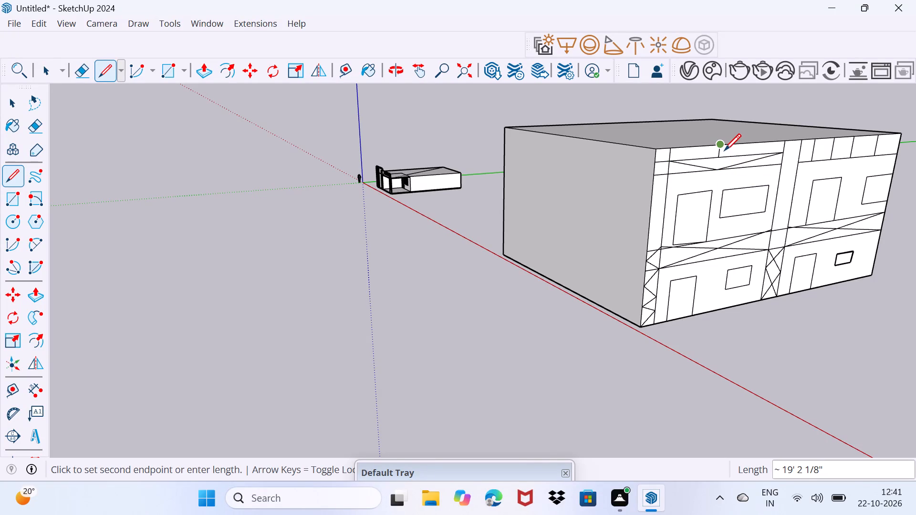
left_click(775, 159)
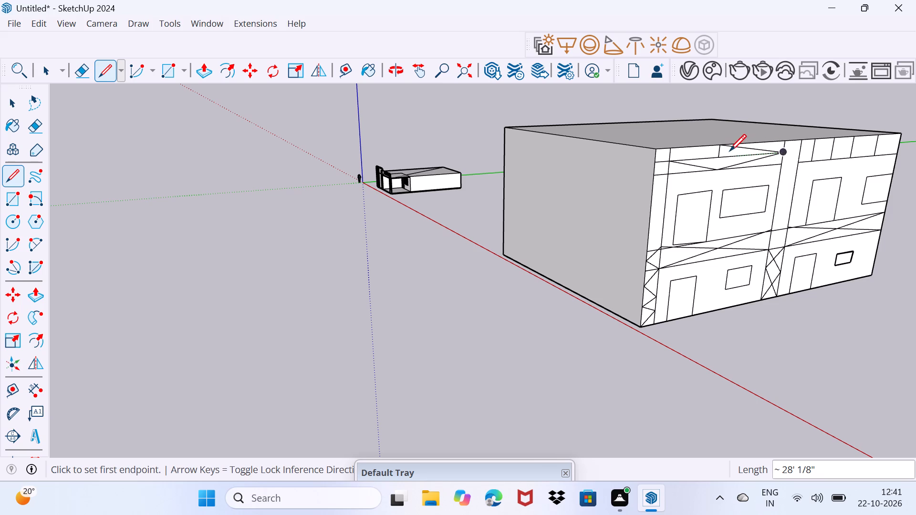
left_click(718, 151)
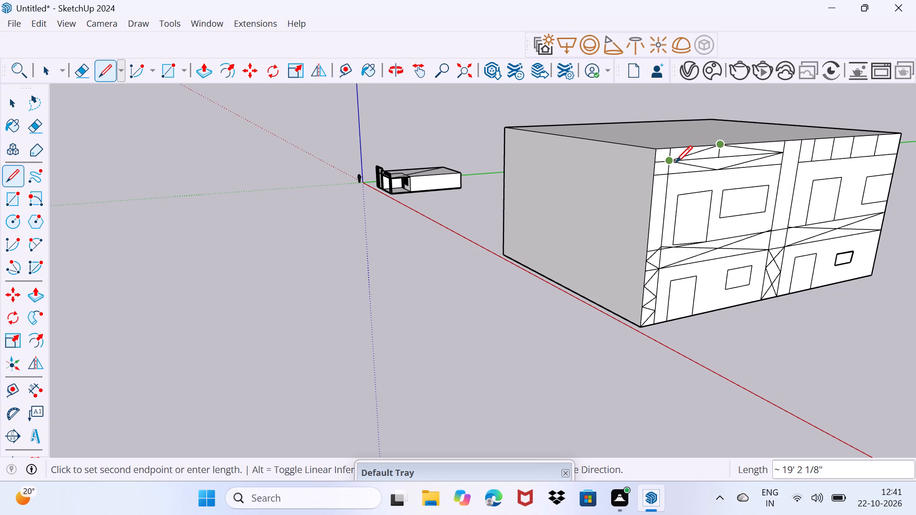
left_click(676, 162)
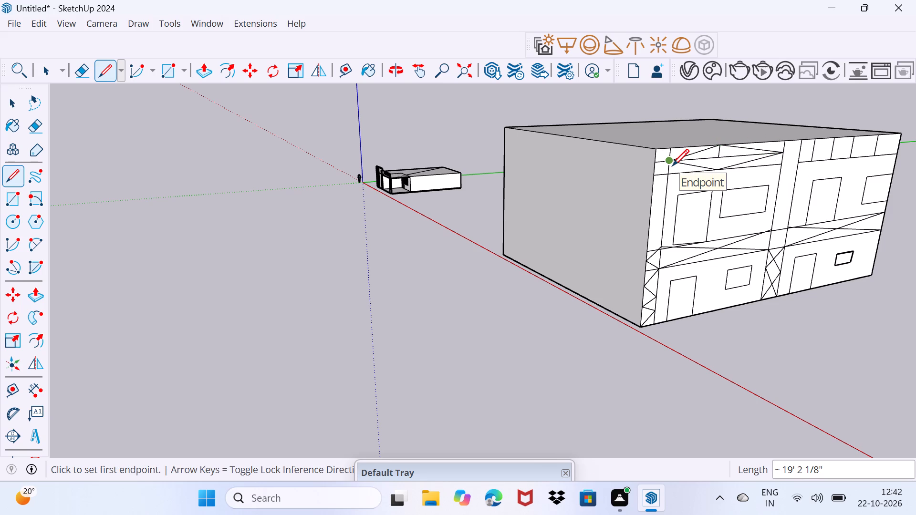
Draw diagonals, each about 6' 4" long, at the top of the corner strip, meeting at its inner edge.
left_click(672, 165)
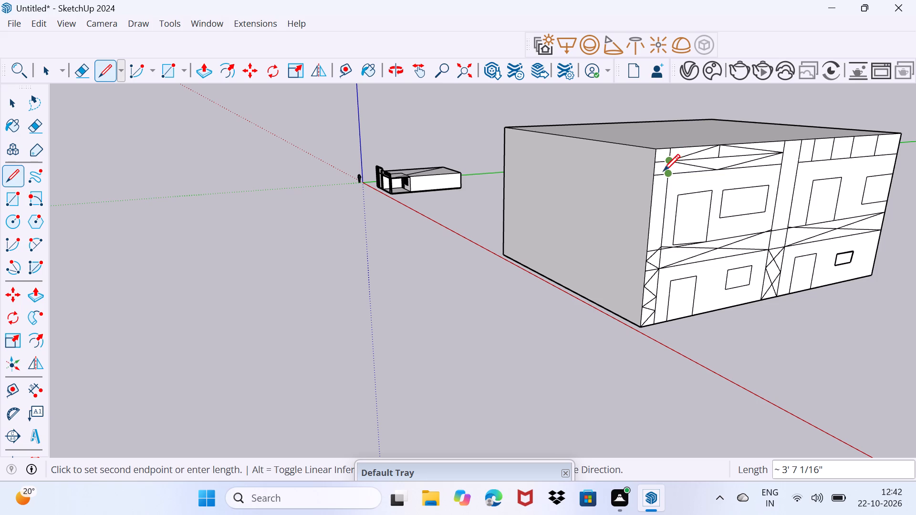
left_click(654, 172)
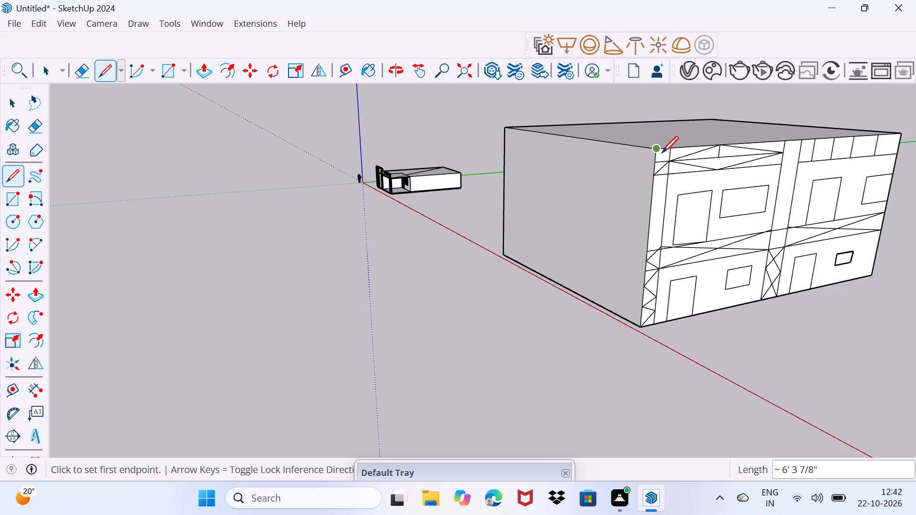
left_click(662, 153)
left_click(667, 163)
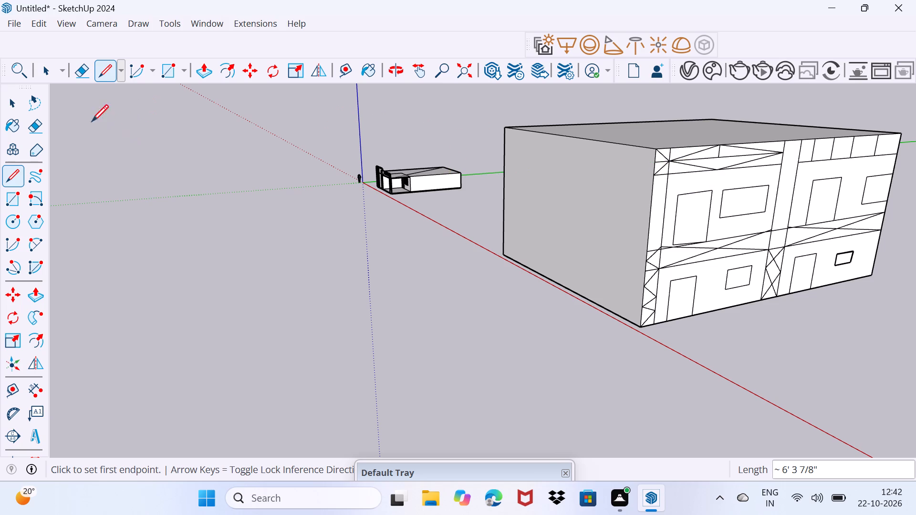
Paint the upper-floor window between the door and the middle strip with the current gold material.
left_click(10, 121)
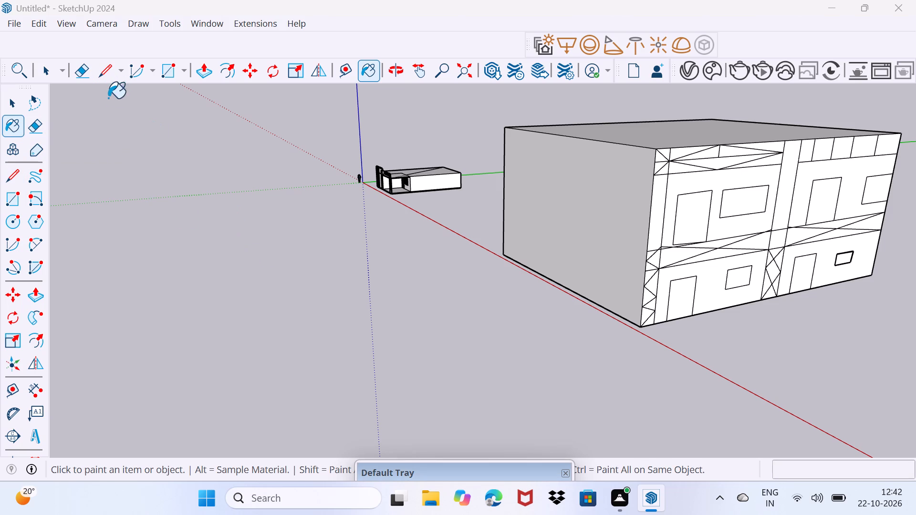
left_click(753, 188)
left_click(756, 189)
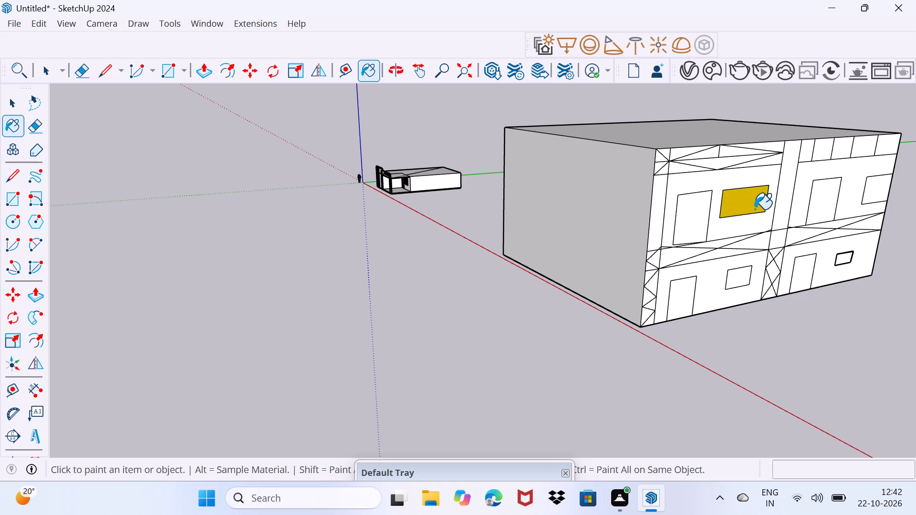
left_click(755, 209)
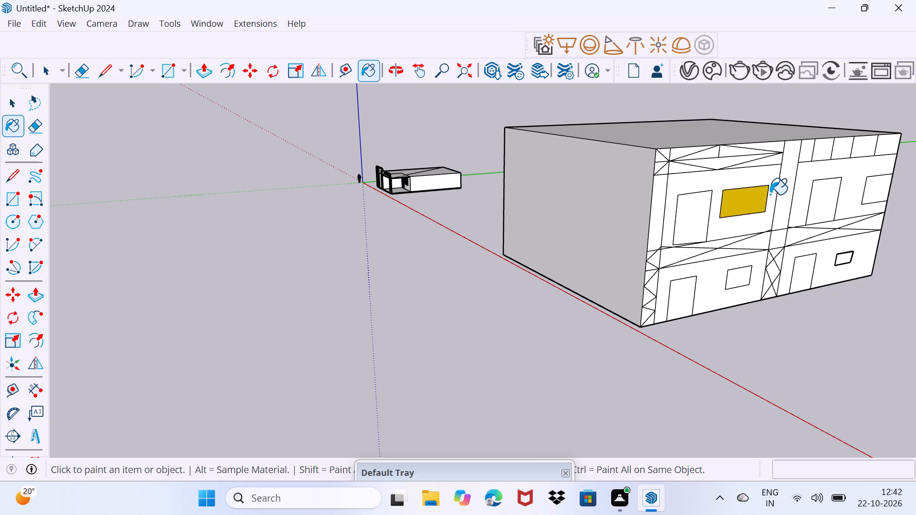
Erase the part of the gold upper-floor window's top edge nearest the middle strip.
left_click(34, 121)
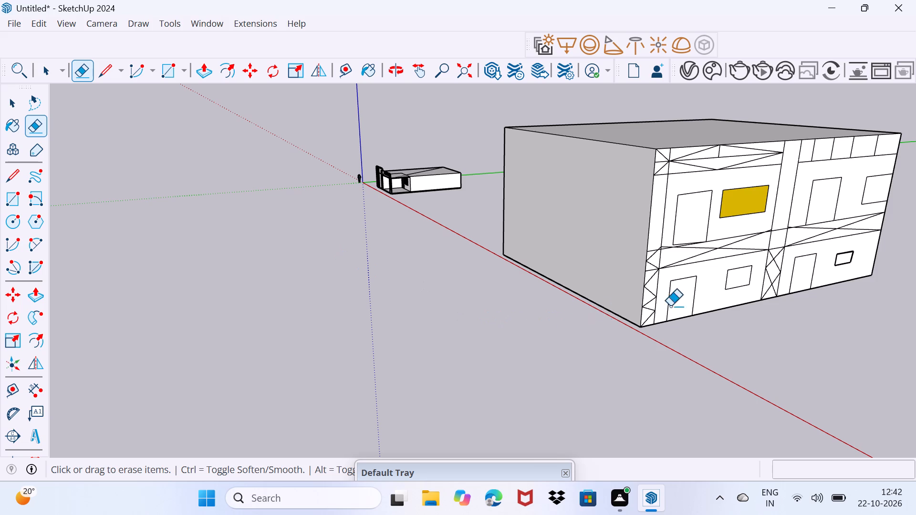
left_click(760, 203)
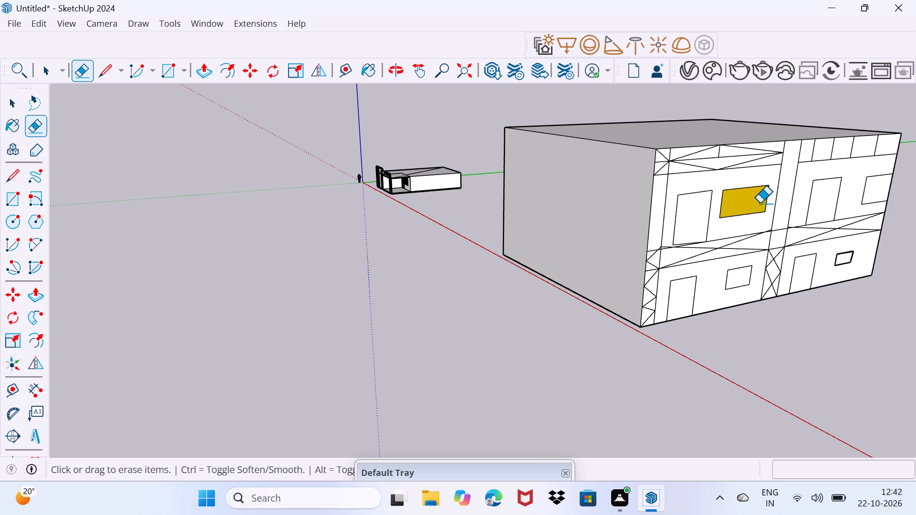
left_click(760, 203)
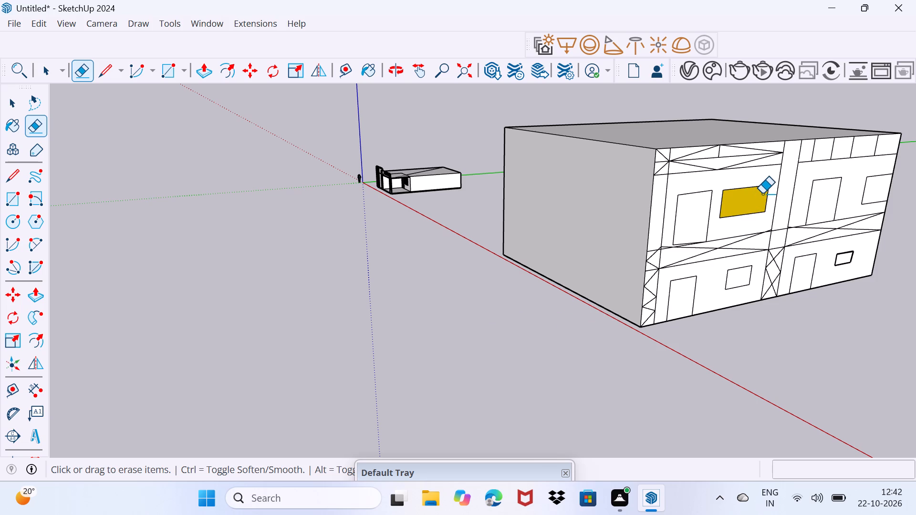
left_click(762, 193)
left_click(762, 193)
left_click_drag(762, 193, 755, 193)
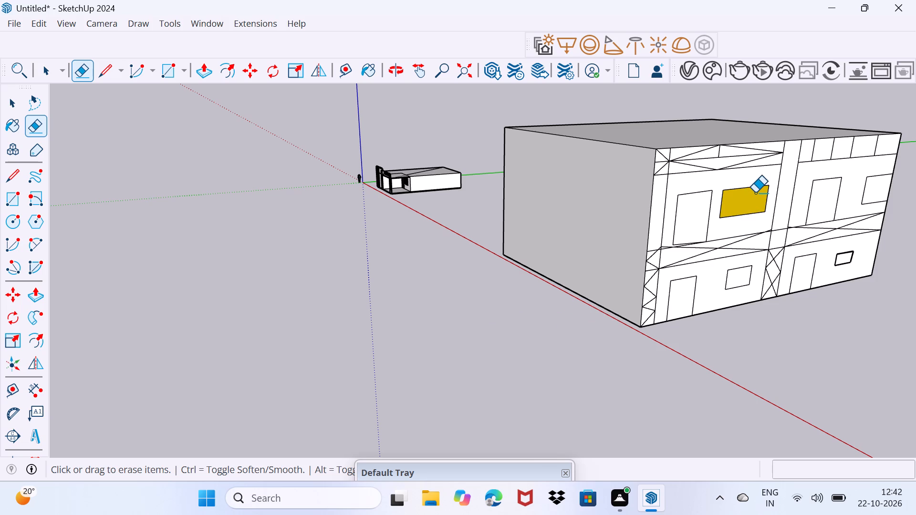
left_click_drag(755, 193, 728, 205)
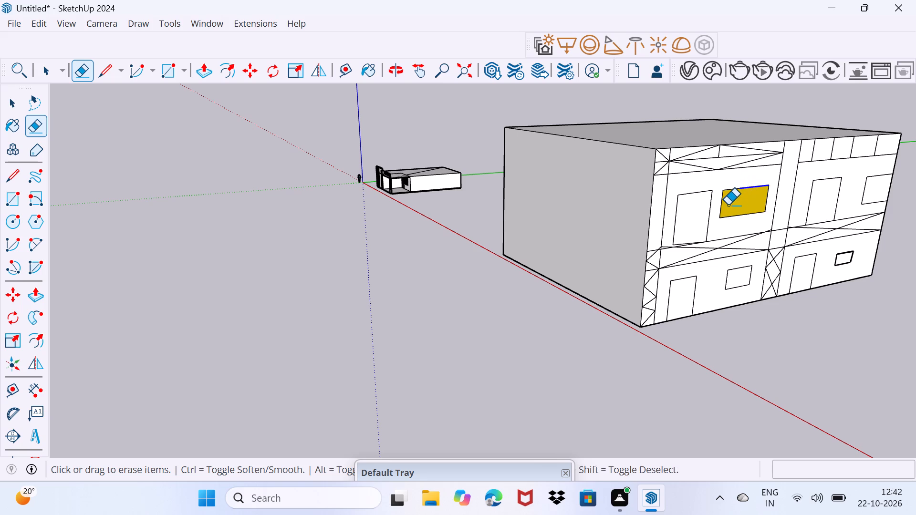
left_click_drag(728, 205, 728, 206)
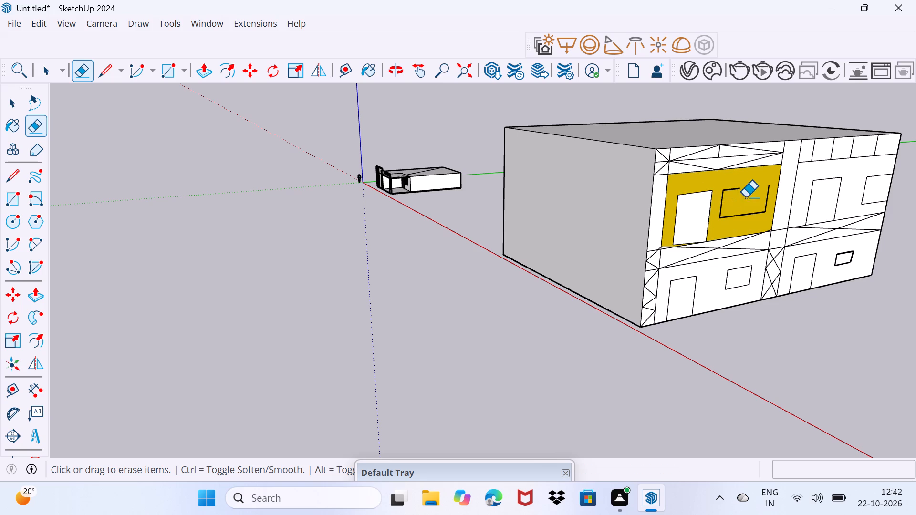
left_click(747, 188)
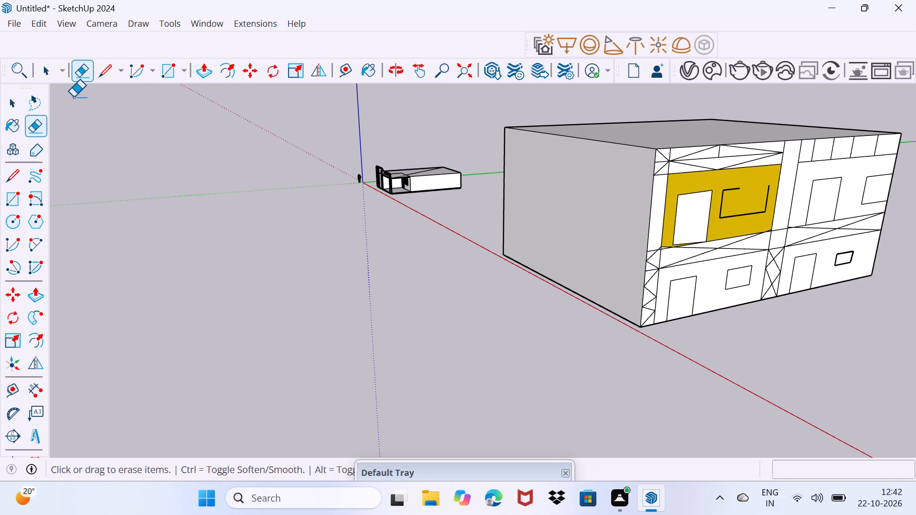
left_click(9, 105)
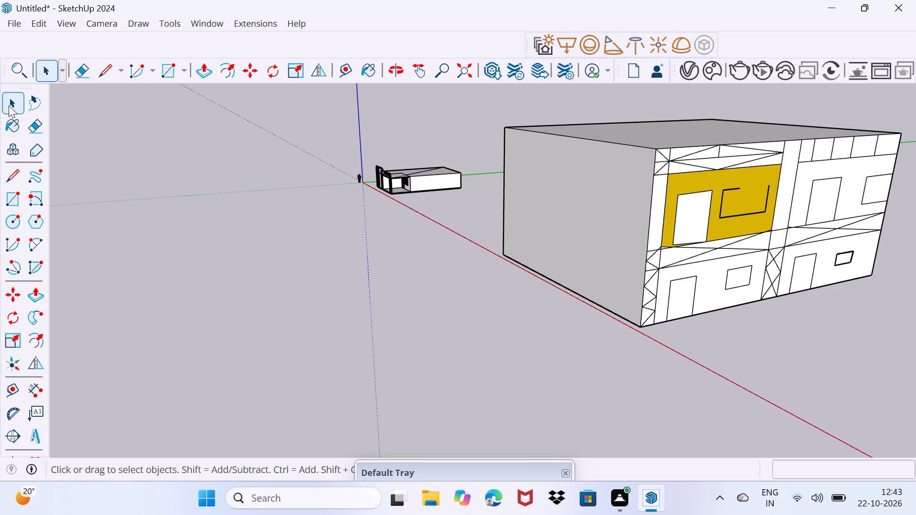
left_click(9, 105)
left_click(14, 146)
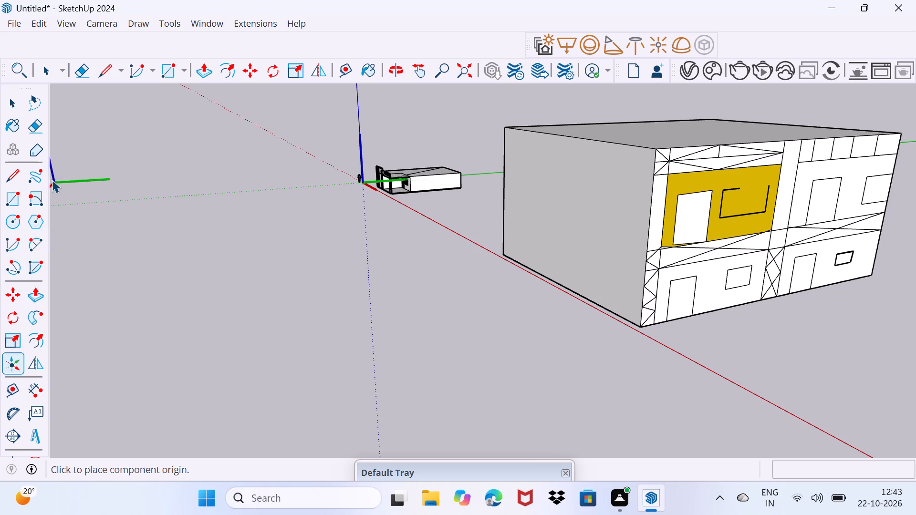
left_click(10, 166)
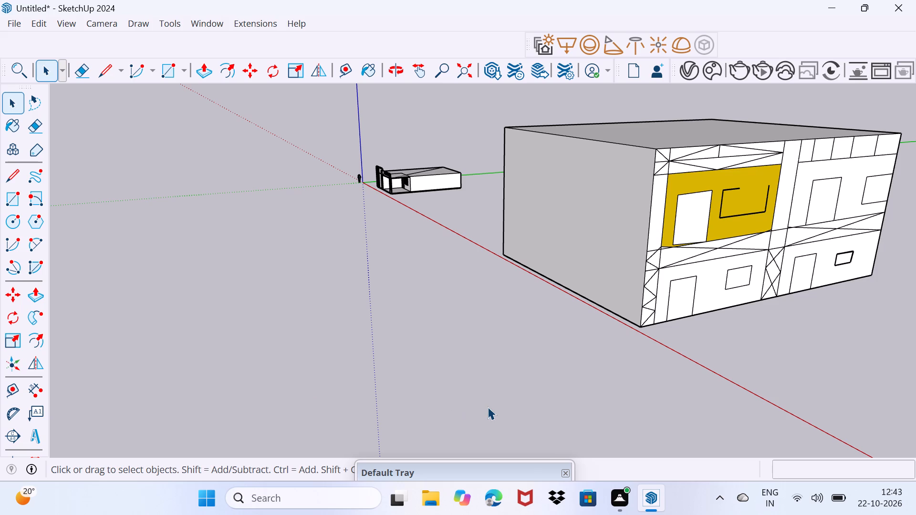
Select the gold upper wall face and close the window's open top edge with a line about 12' 10" long.
left_click(757, 218)
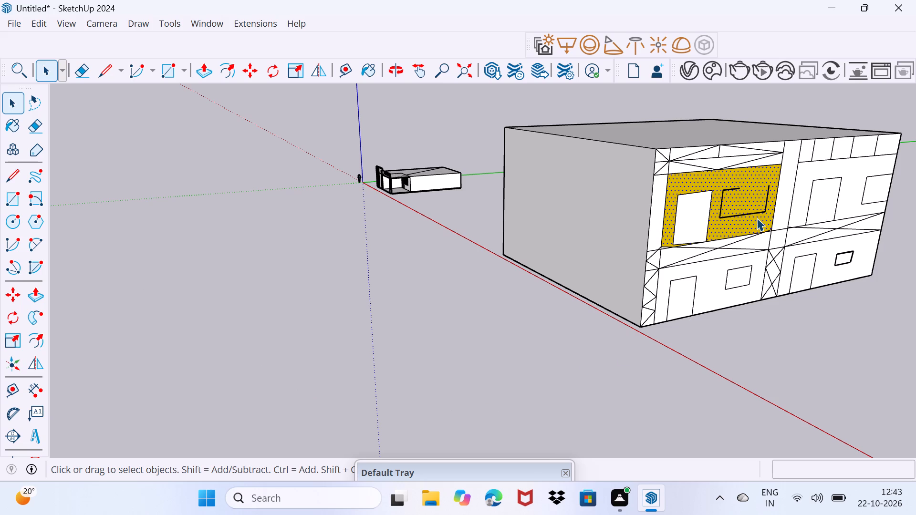
left_click(757, 218)
left_click(754, 185)
left_click(1, 173)
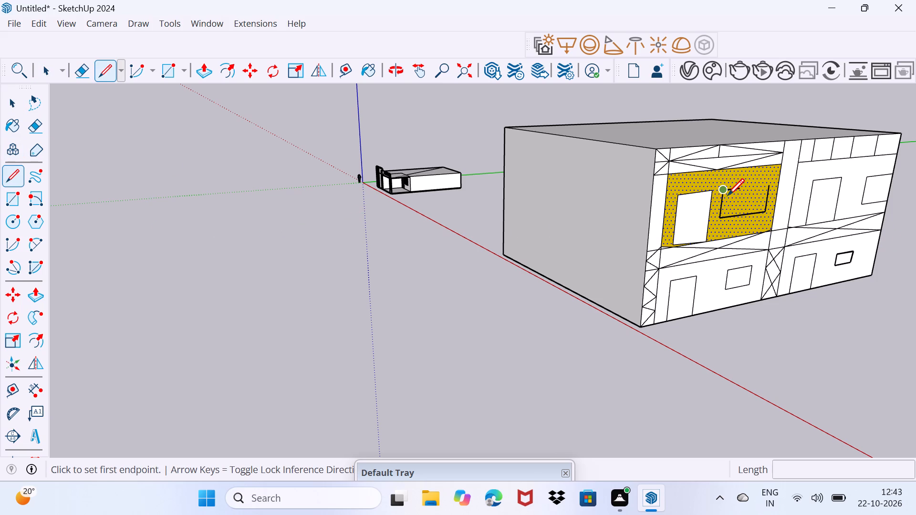
left_click(741, 191)
left_click(770, 184)
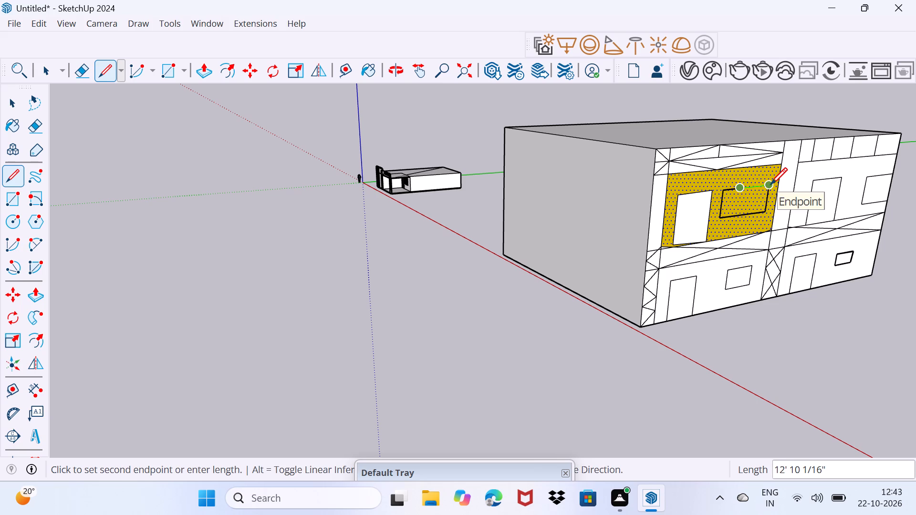
Draw a short vertical line about 2' 9" long above the gold window, reaching the lower edge of the top band.
left_click(747, 177)
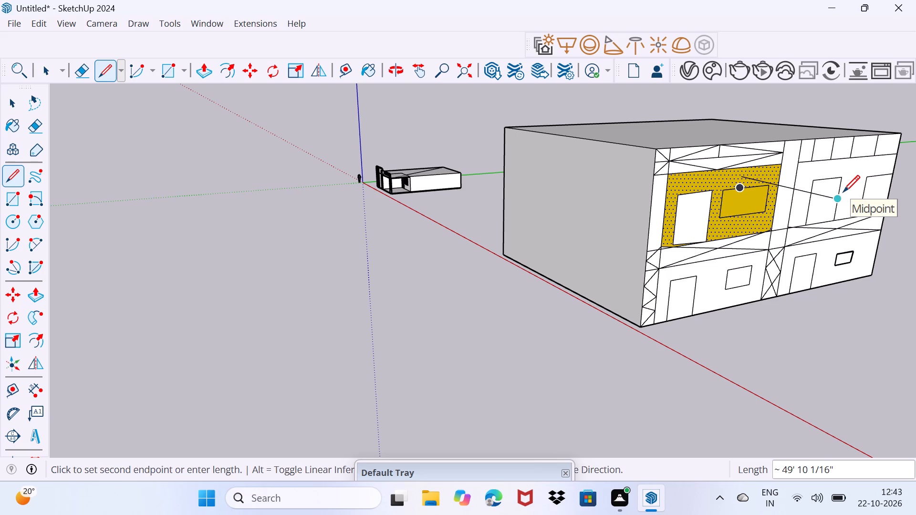
left_click(742, 178)
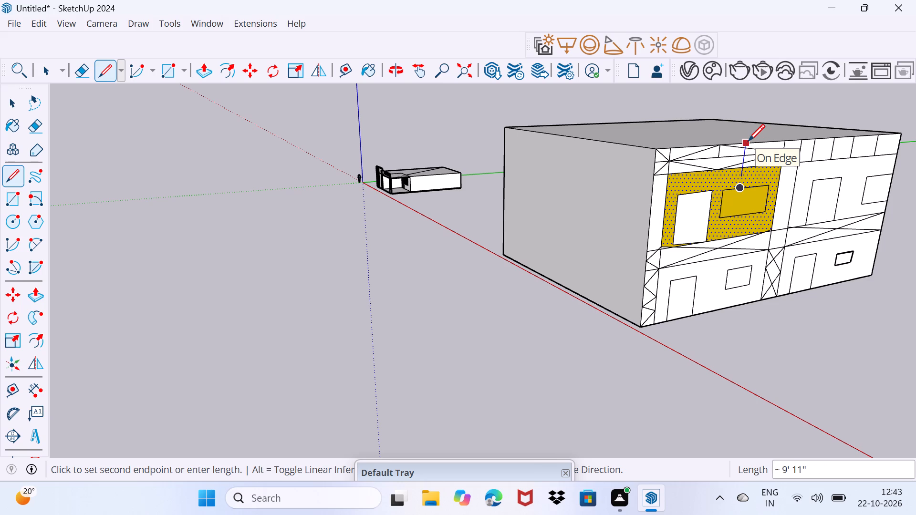
left_click(740, 178)
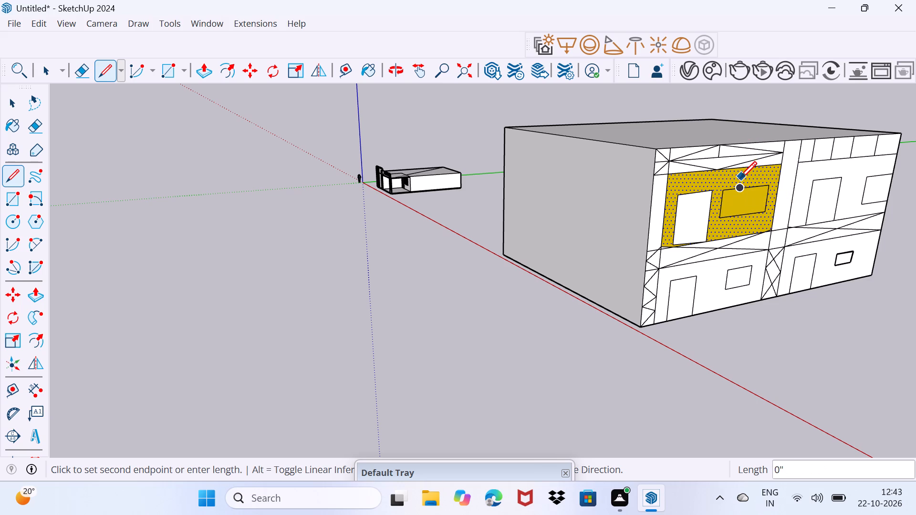
left_click(740, 178)
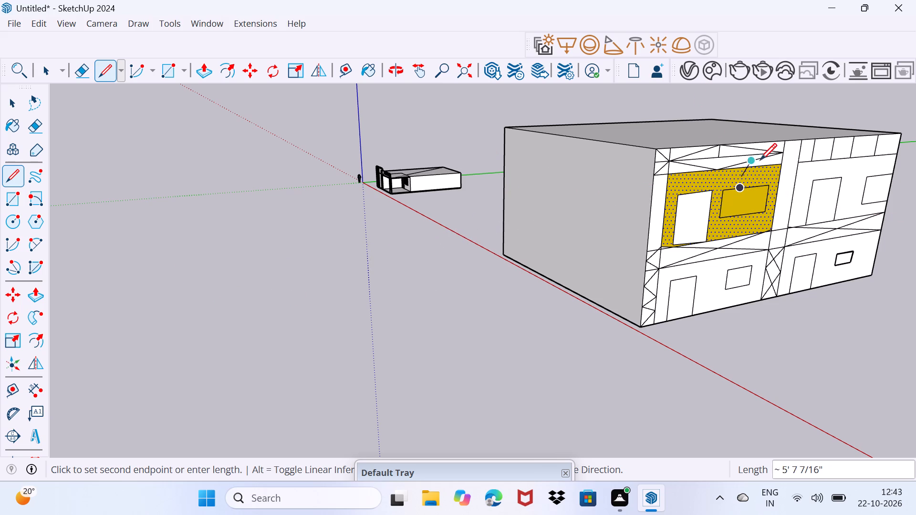
left_click(739, 178)
left_click(739, 178)
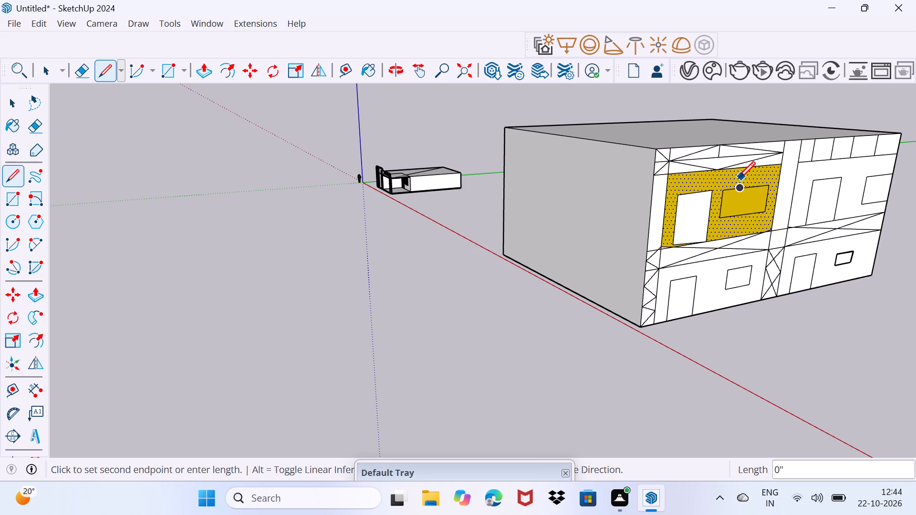
left_click(749, 170)
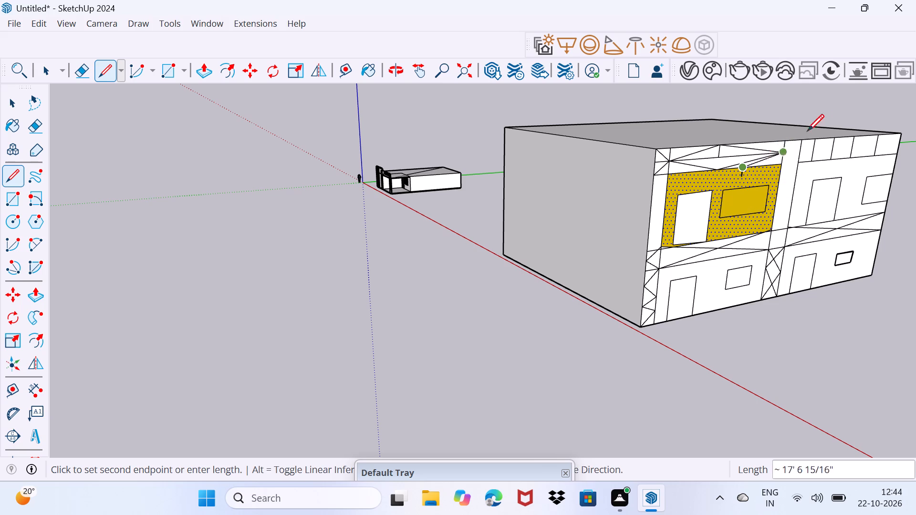
left_click(740, 174)
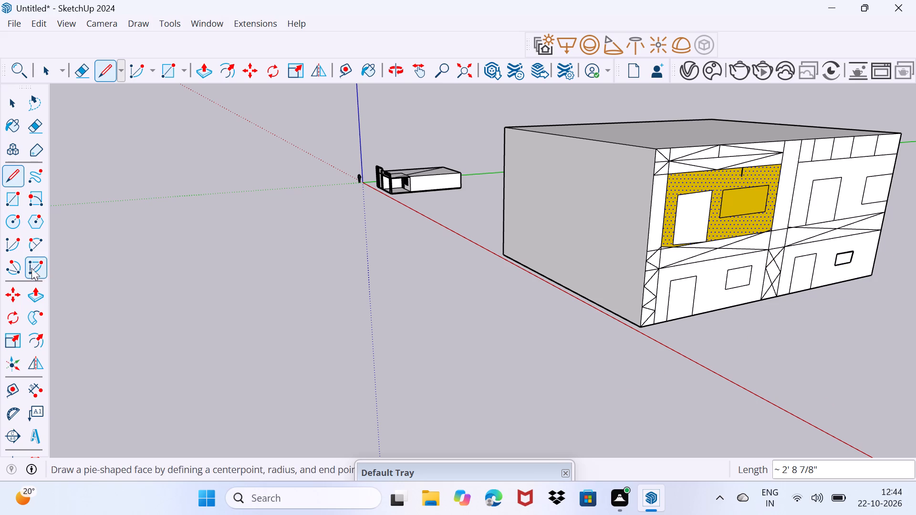
Sweep the two-storey block's plain end wall with Follow Me, using the selected gold wall face's outline as the path.
left_click(32, 318)
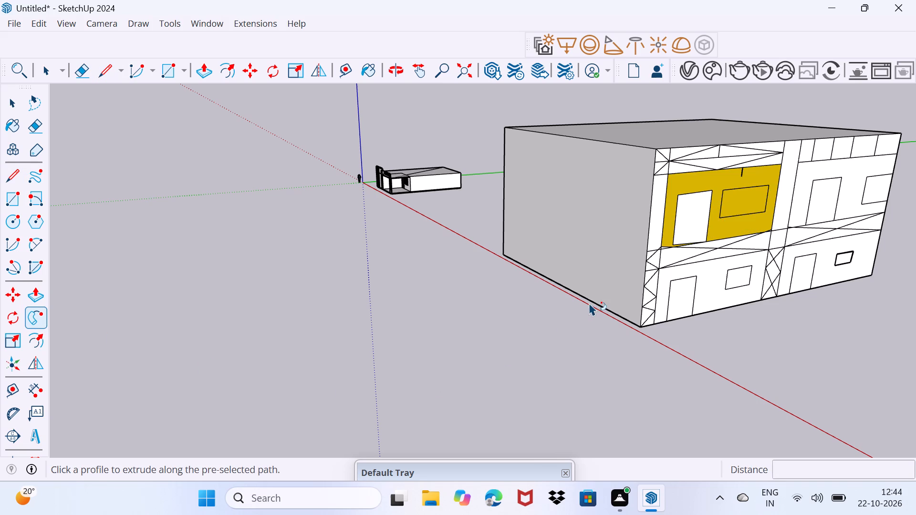
left_click(629, 325)
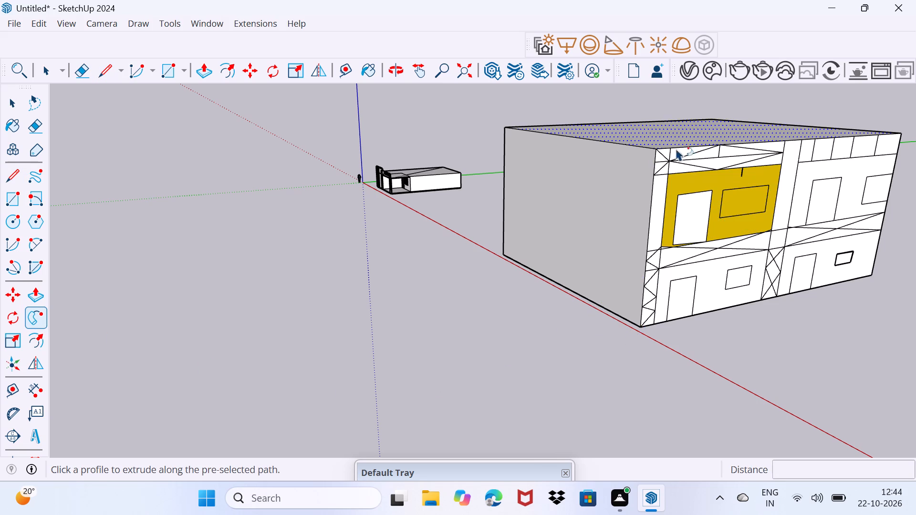
left_click(634, 157)
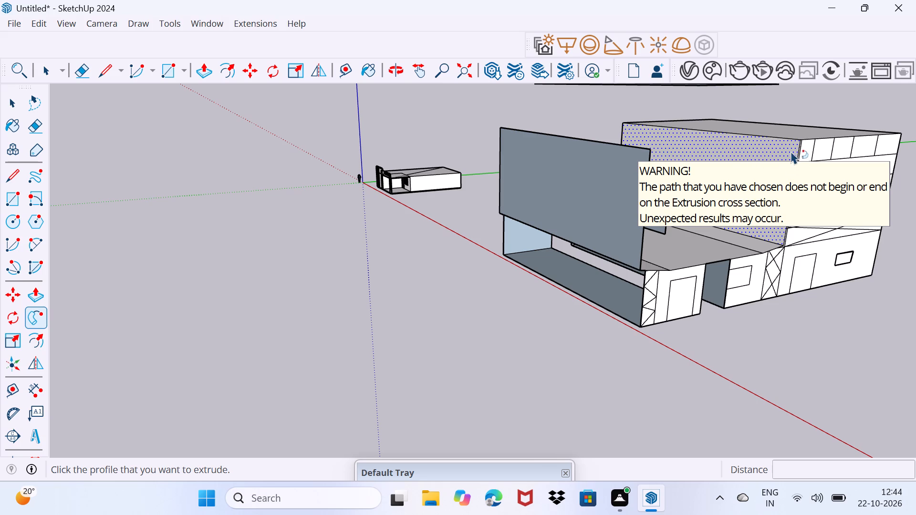
Sweep the exposed side face of the remaining two-storey block with Follow Me, ending at the top corner of the detached upright panel.
left_click(787, 136)
left_click(787, 136)
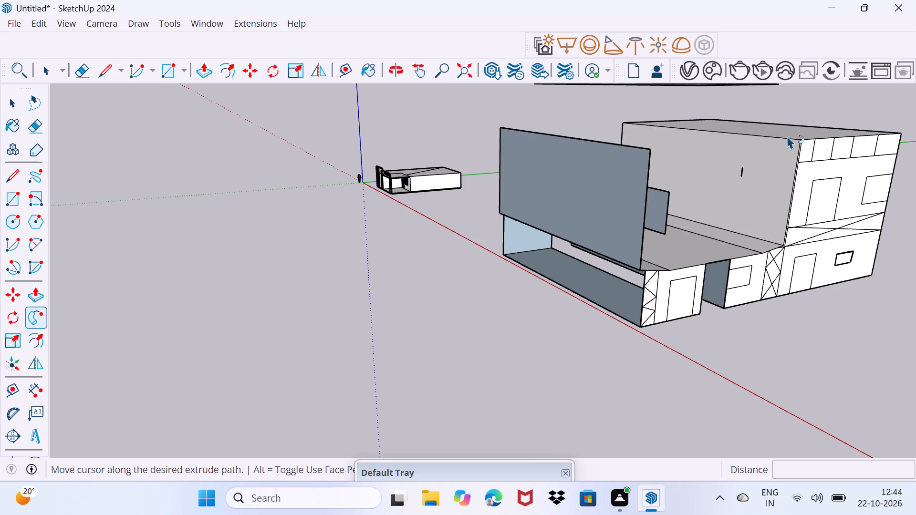
left_click(632, 150)
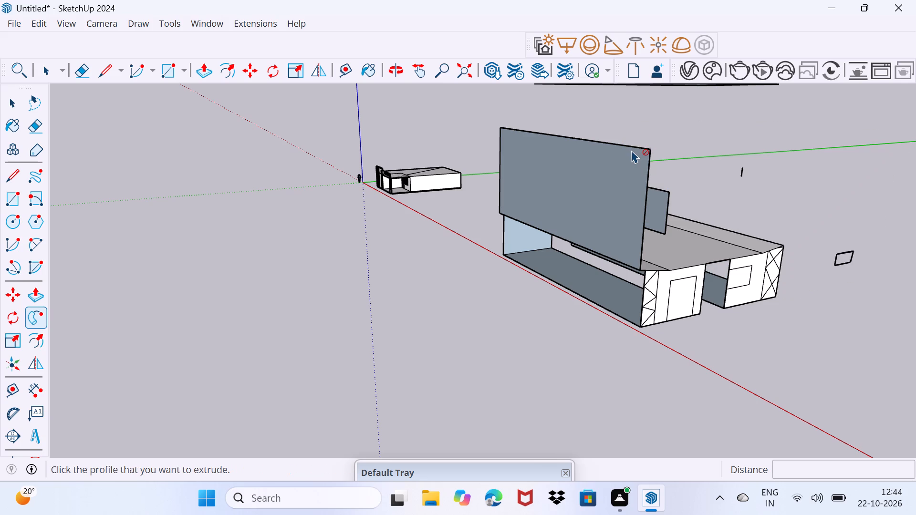
Sweep the large upright panel with Follow Me, ending at the top corner of the lower storey's middle strip.
left_click(632, 150)
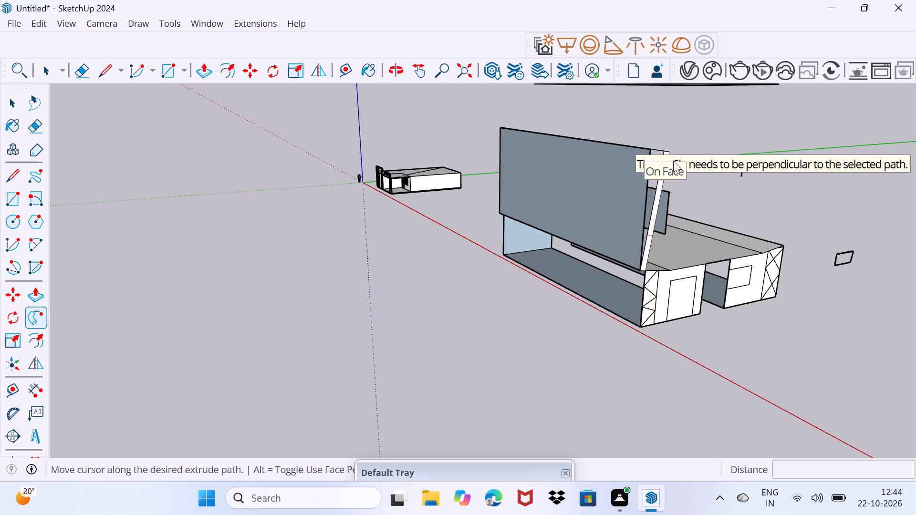
left_click(771, 244)
Sweep the face at the top of the lower storey's middle strip with Follow Me, ending in the open space beside the block.
left_click(771, 244)
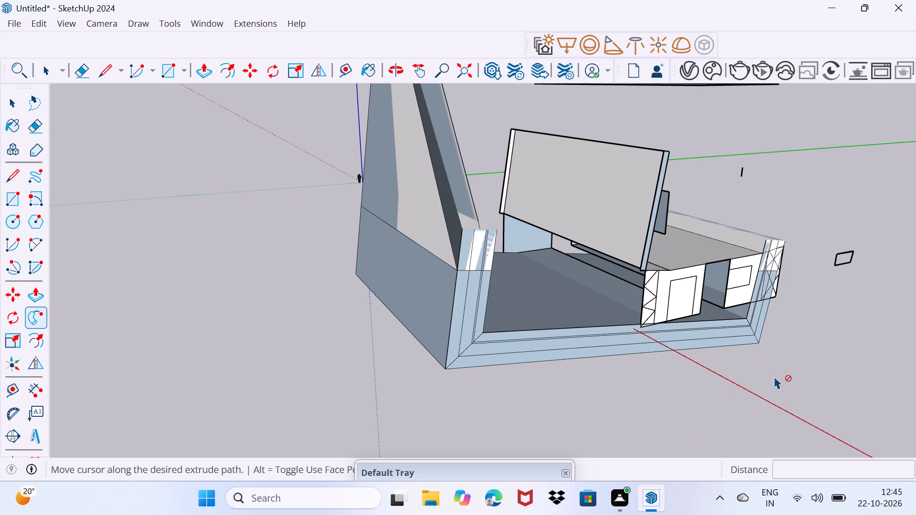
left_click(856, 317)
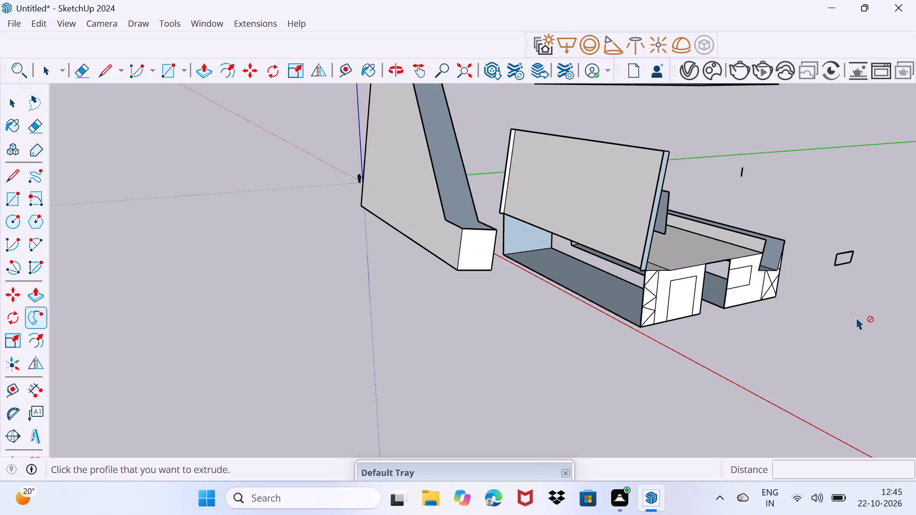
left_click(856, 317)
left_click(833, 445)
left_click(899, 308)
left_click(872, 215)
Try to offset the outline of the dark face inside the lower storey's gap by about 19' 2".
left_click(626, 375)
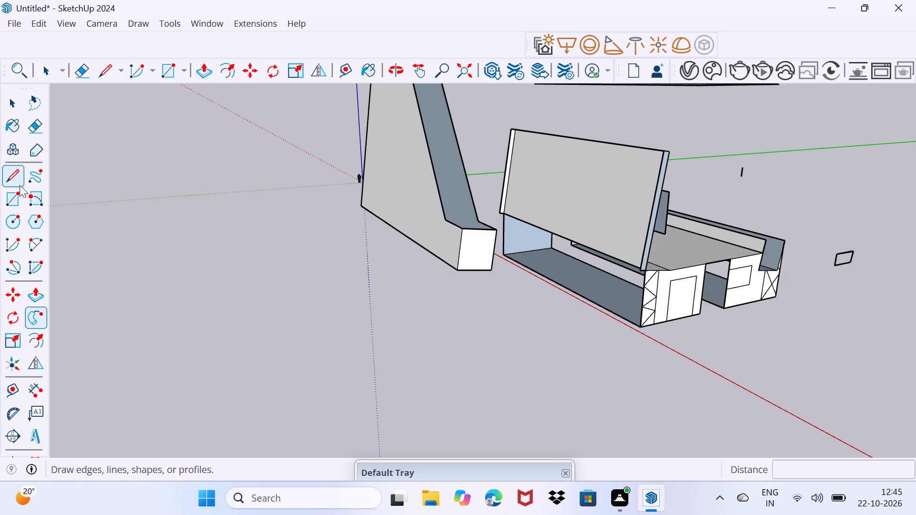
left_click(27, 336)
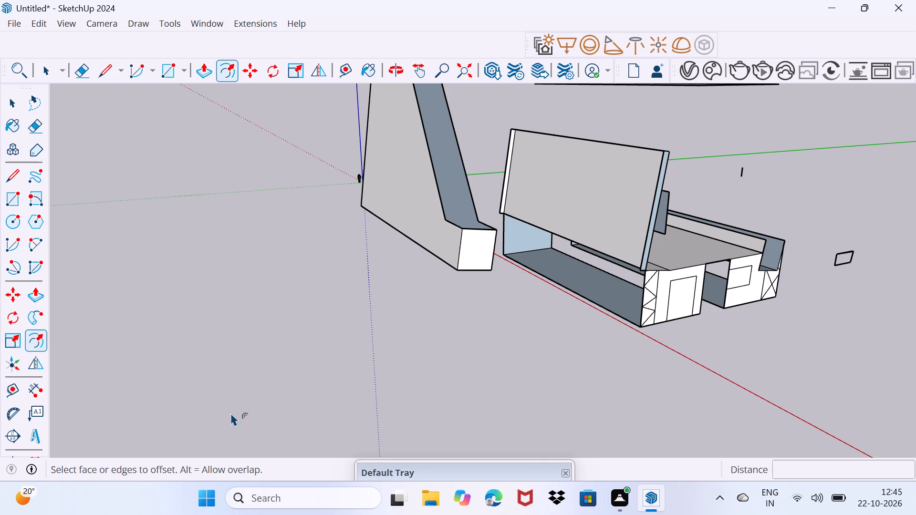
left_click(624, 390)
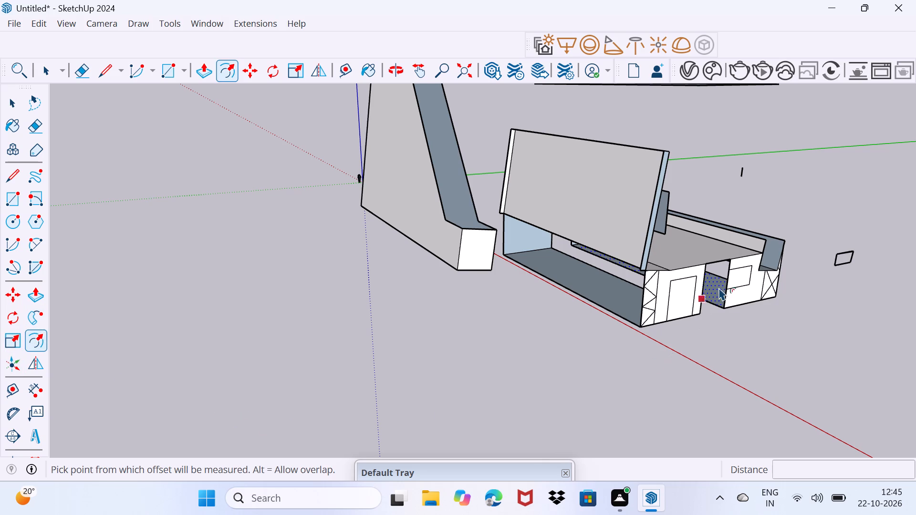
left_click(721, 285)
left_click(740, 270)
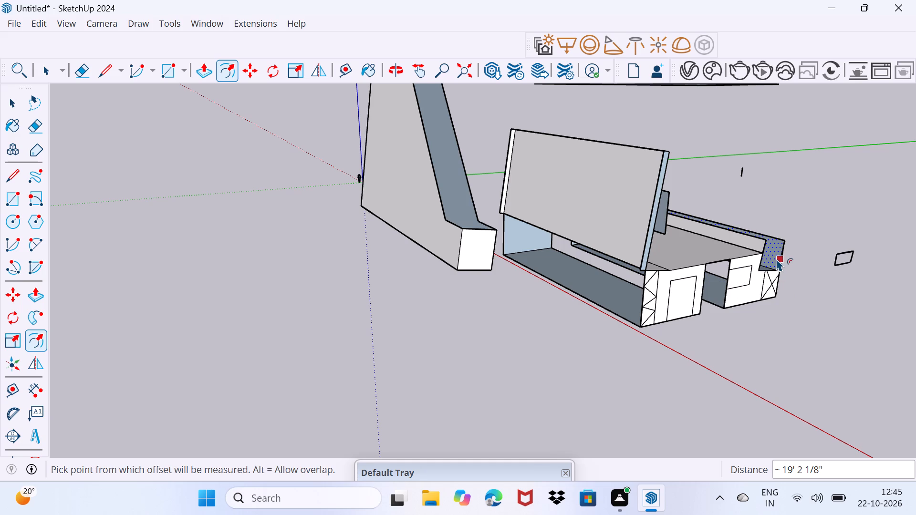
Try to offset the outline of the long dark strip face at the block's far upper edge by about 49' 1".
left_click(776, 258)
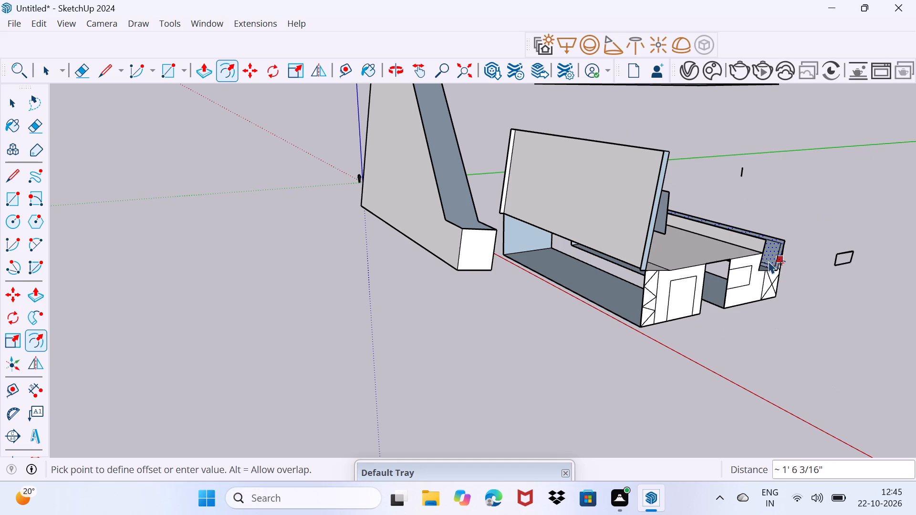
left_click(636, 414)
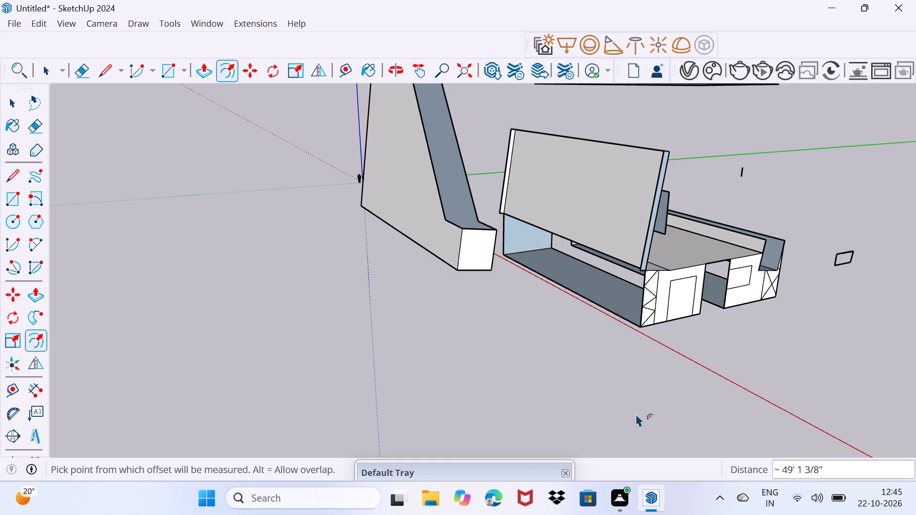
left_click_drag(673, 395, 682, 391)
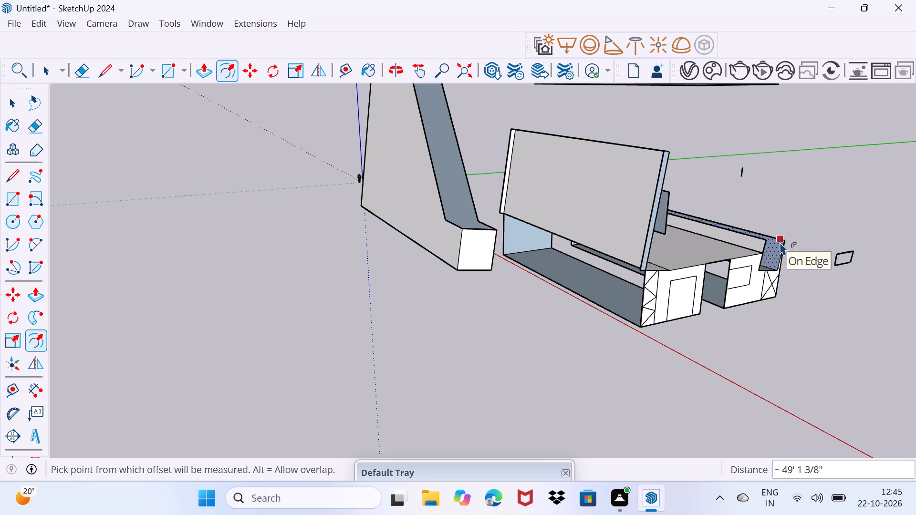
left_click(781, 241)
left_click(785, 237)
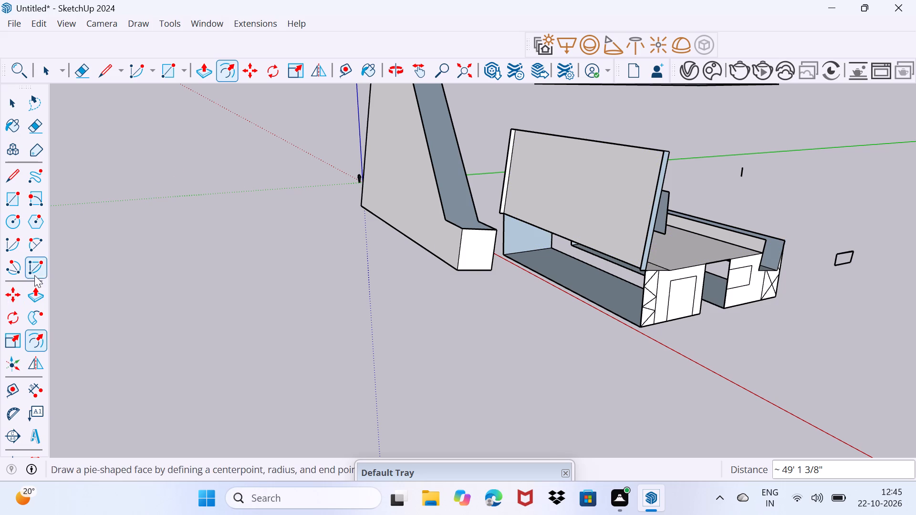
Push/Pull the white end face of the tall L-shaped volume beside the block outward by about 36' 10".
left_click(38, 291)
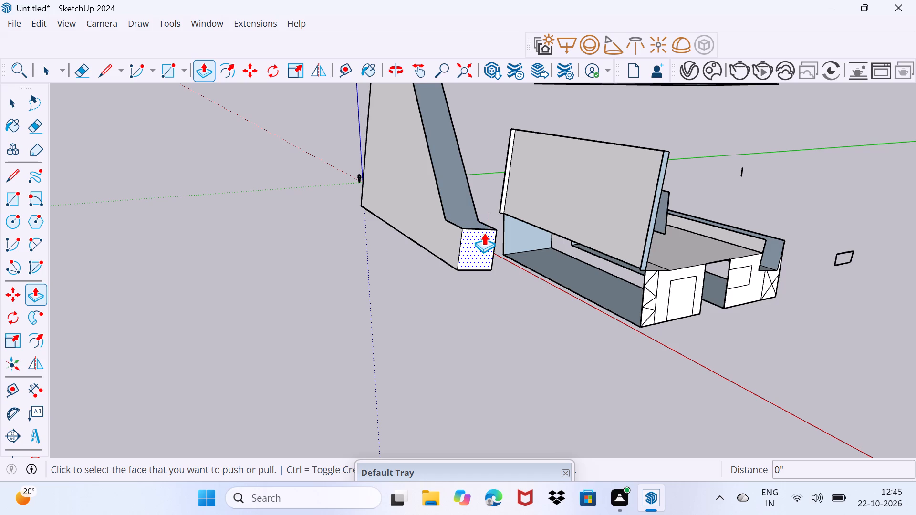
left_click_drag(496, 206, 487, 230)
left_click_drag(487, 231, 529, 145)
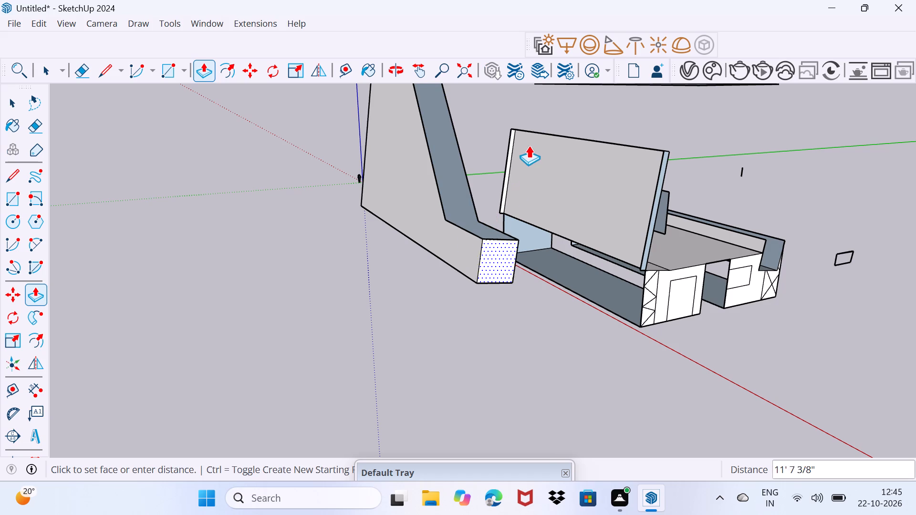
left_click_drag(529, 145, 632, 0)
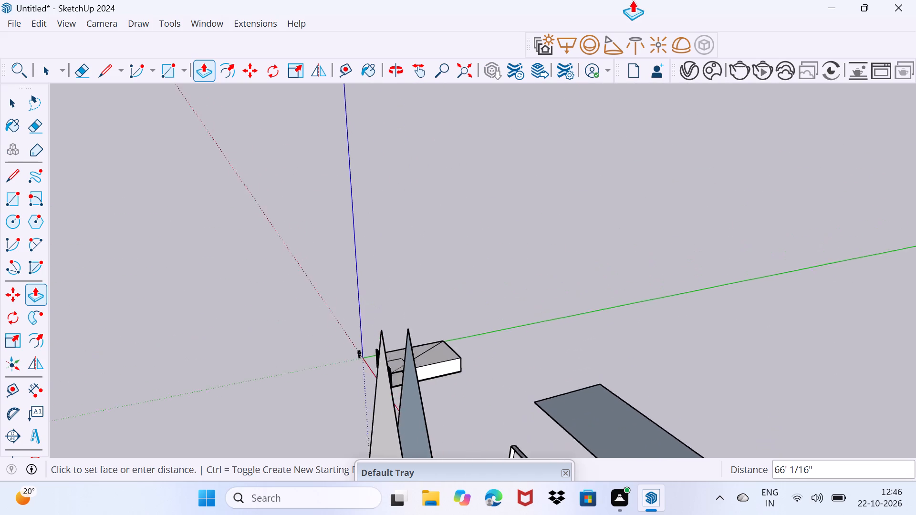
left_click_drag(632, 0, 519, 361)
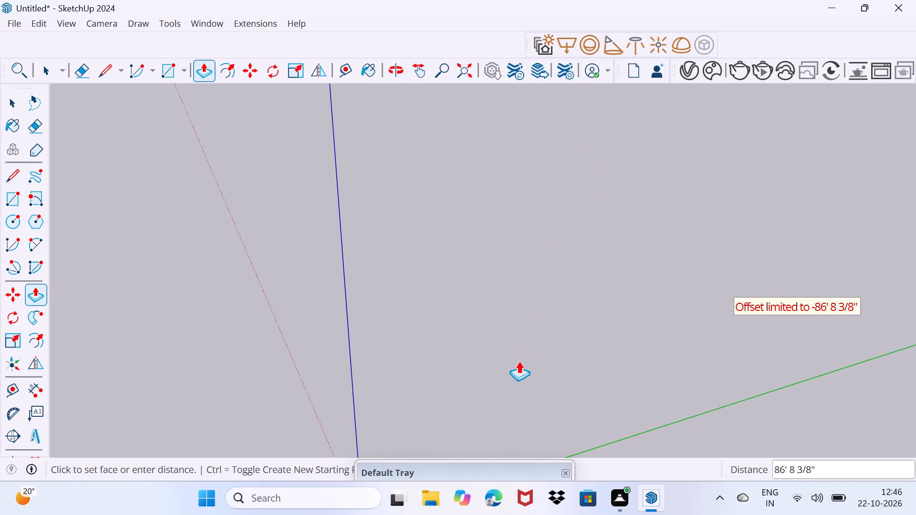
left_click_drag(519, 361, 431, 512)
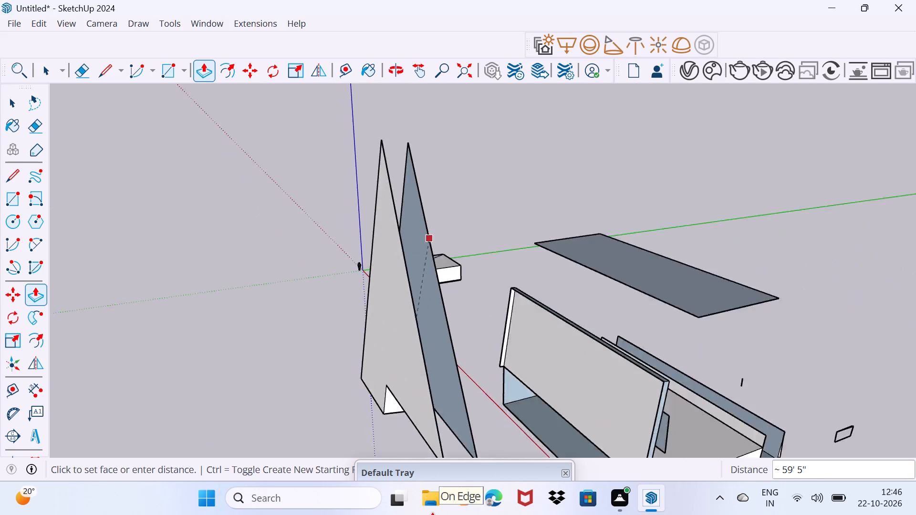
left_click_drag(431, 512, 578, 117)
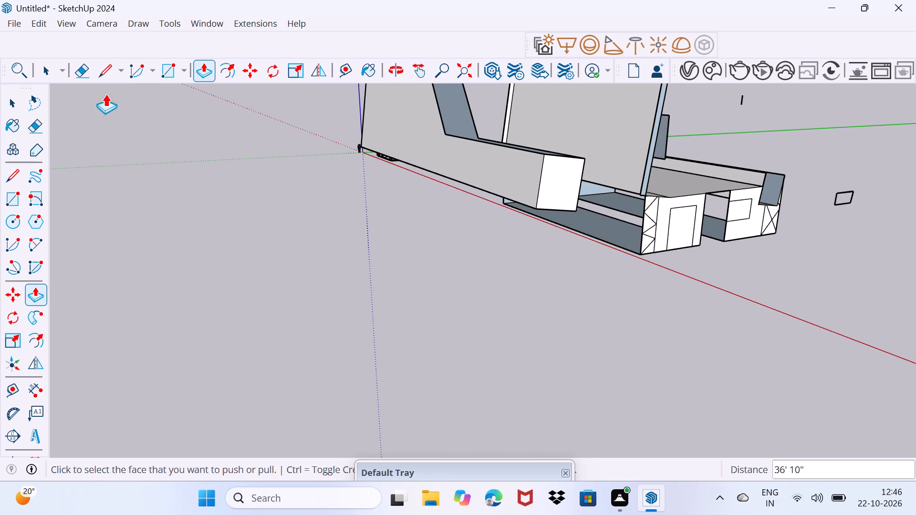
Erase the bottom edge and two end-face edges of the tall L-shaped volume's extended foot, removing its faces.
middle_click(53, 142)
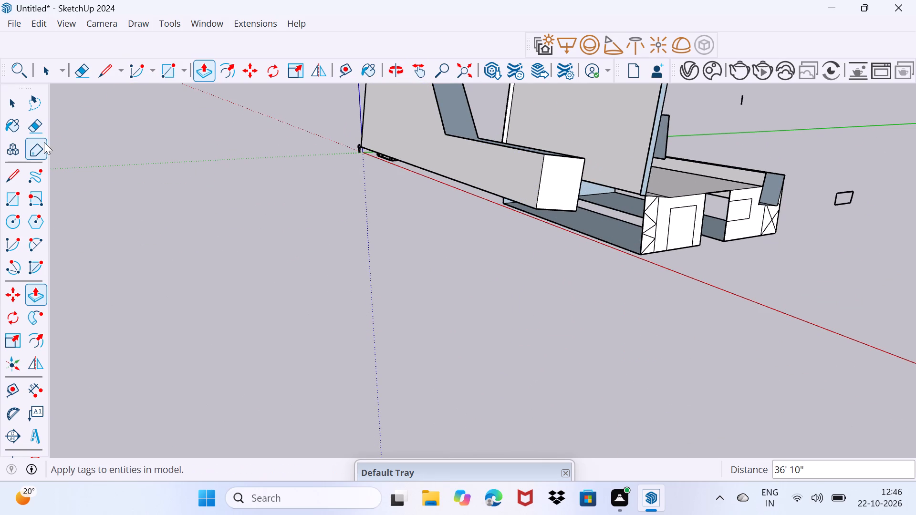
left_click(33, 123)
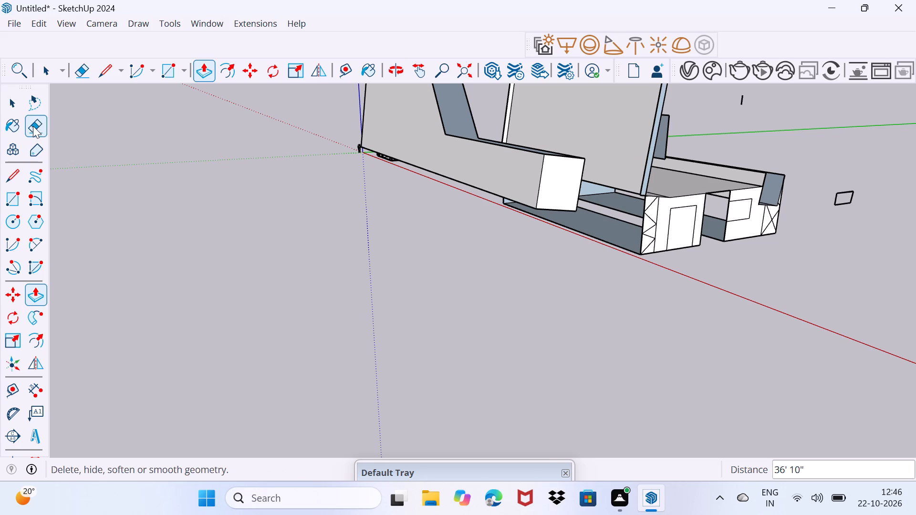
left_click(509, 199)
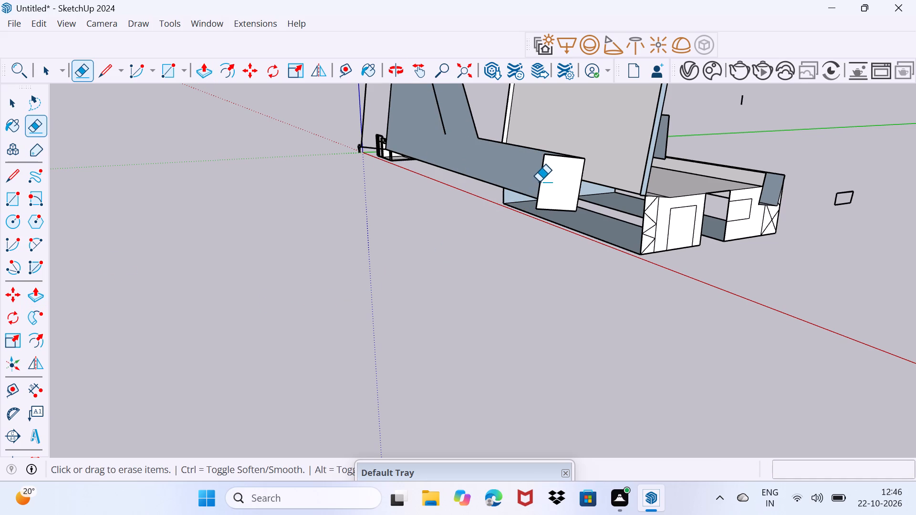
left_click(540, 181)
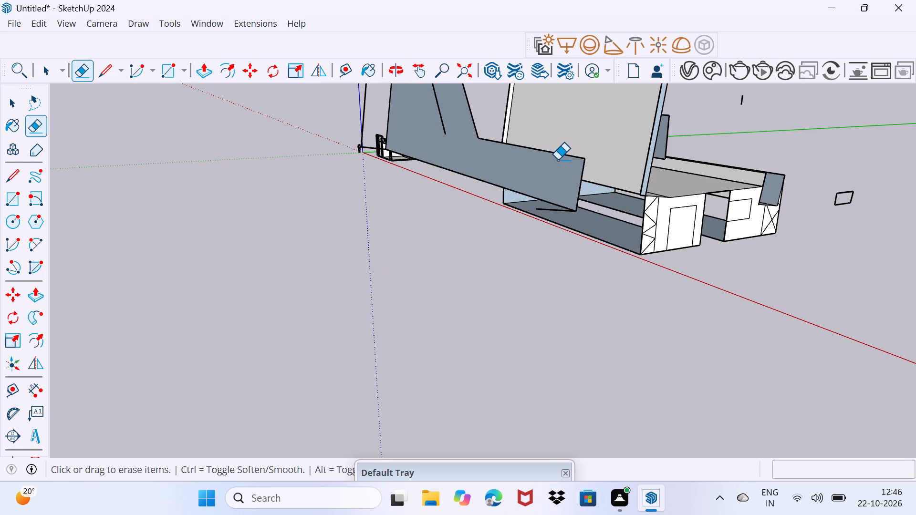
left_click(560, 155)
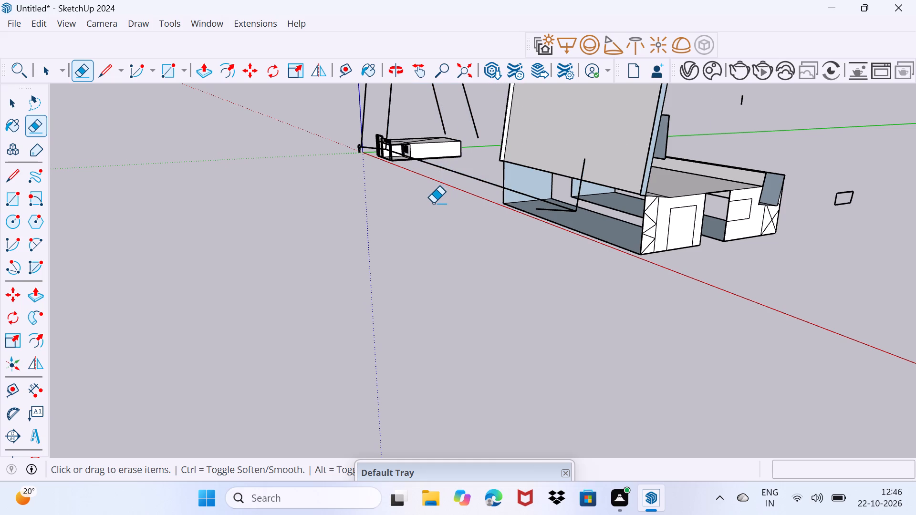
Erase the four tall sloping edges left from the L-shaped volume and its long base edge near the red axis.
scroll(433, 203, "up", 5)
scroll(433, 203, "down", 14)
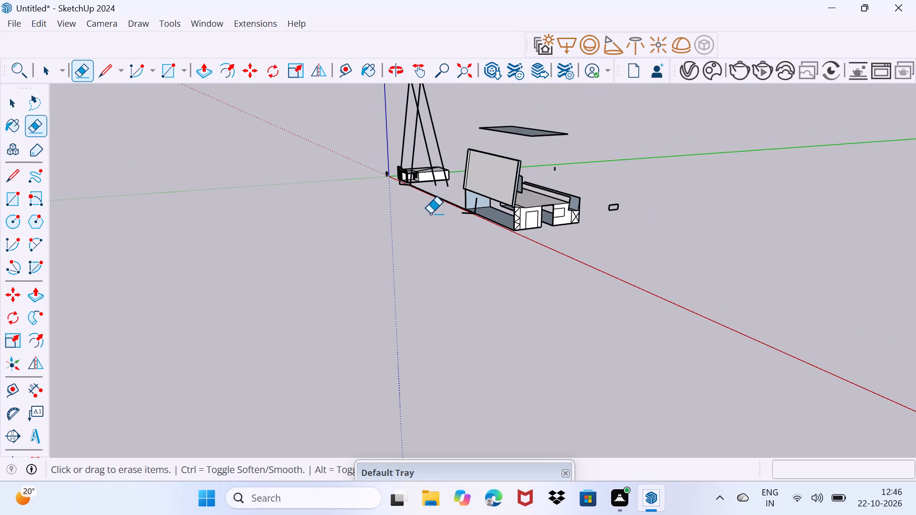
scroll(440, 137, "down", 5)
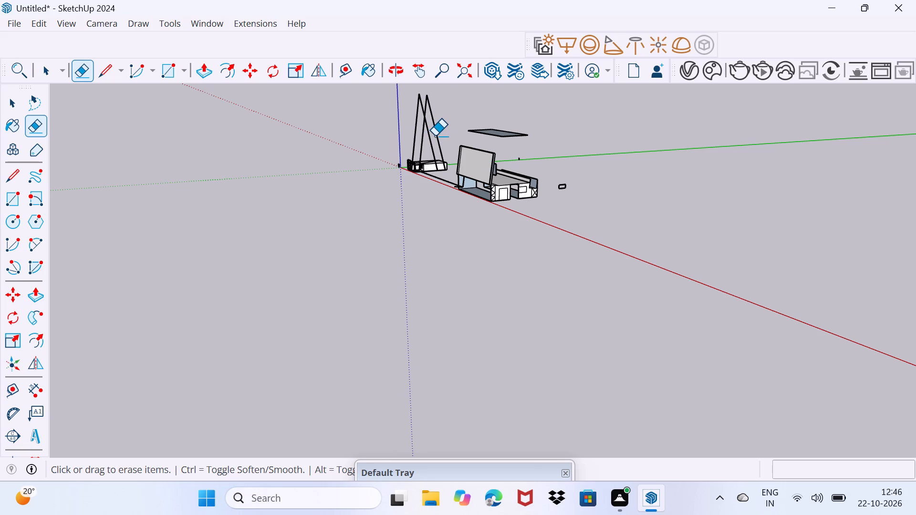
left_click(435, 136)
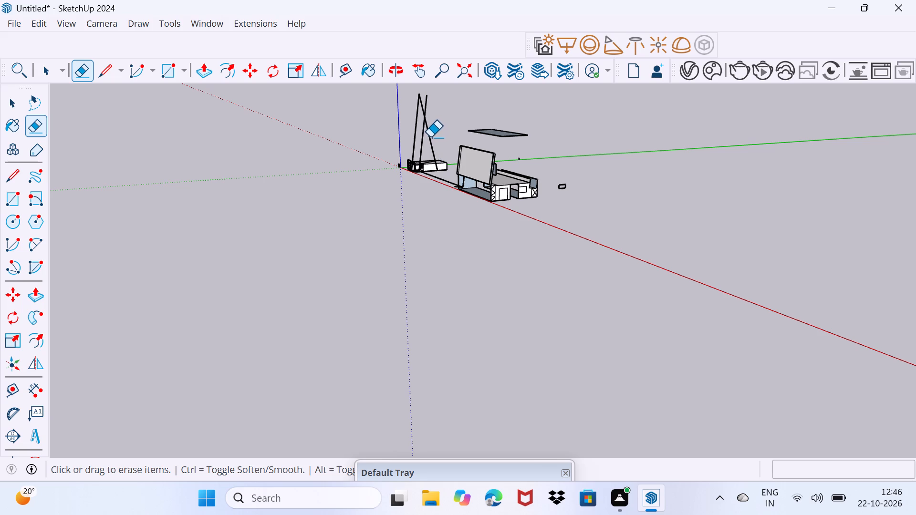
left_click(429, 137)
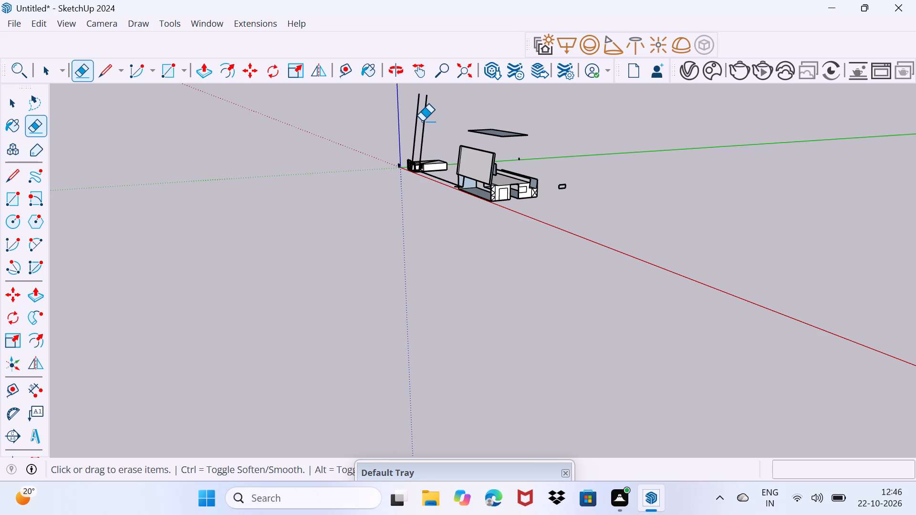
left_click(422, 121)
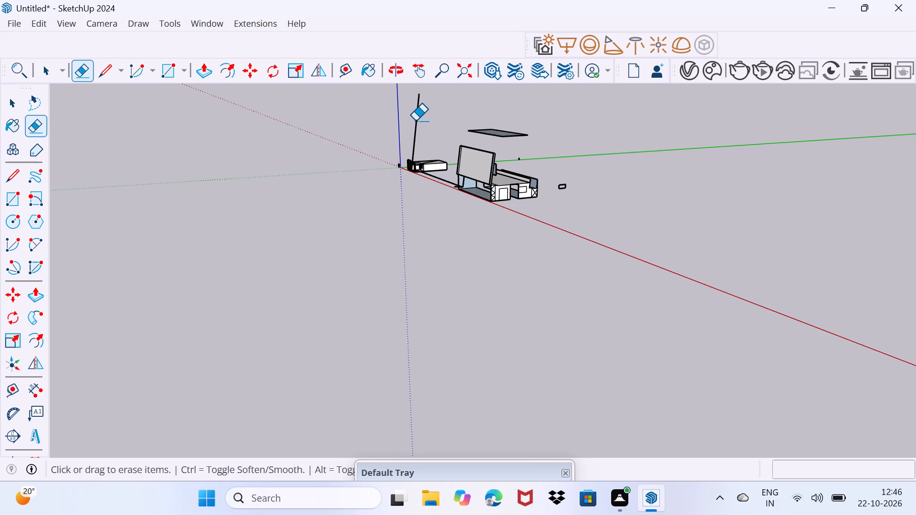
left_click(416, 121)
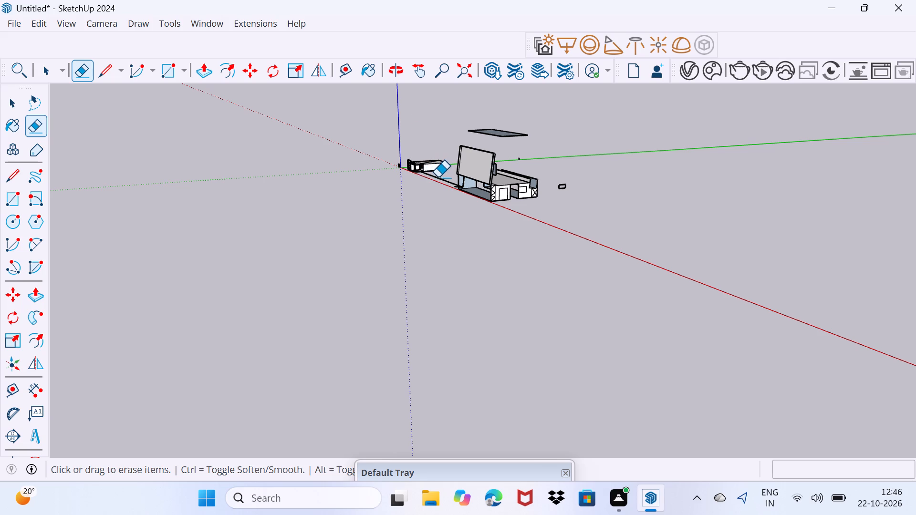
left_click(438, 178)
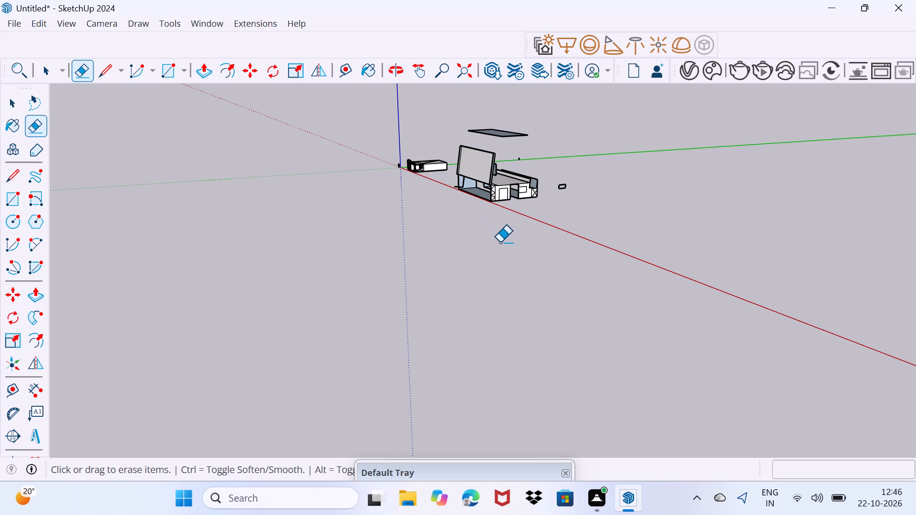
Examine the remaining block, its detached panels and the leftover loose edges from near and far.
scroll(500, 242, "up", 5)
scroll(491, 253, "down", 1)
scroll(491, 252, "up", 8)
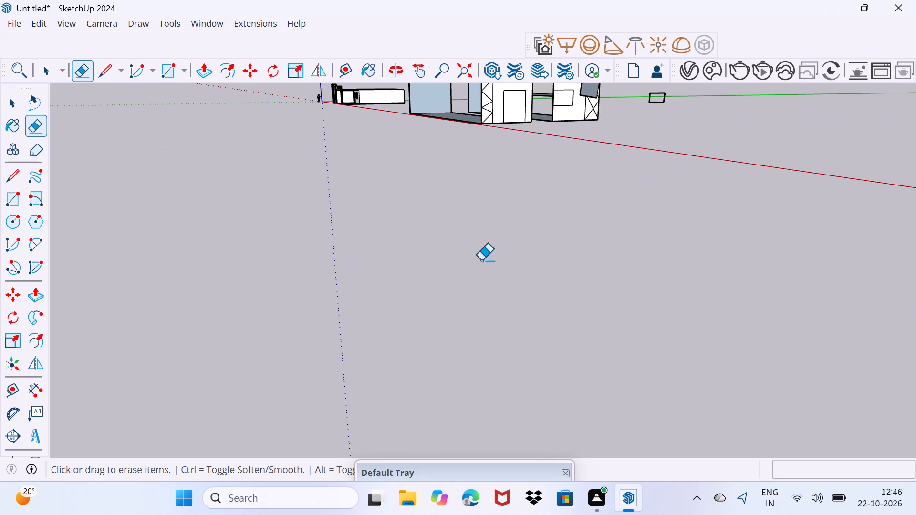
scroll(473, 260, "up", 3)
scroll(442, 411, "down", 5)
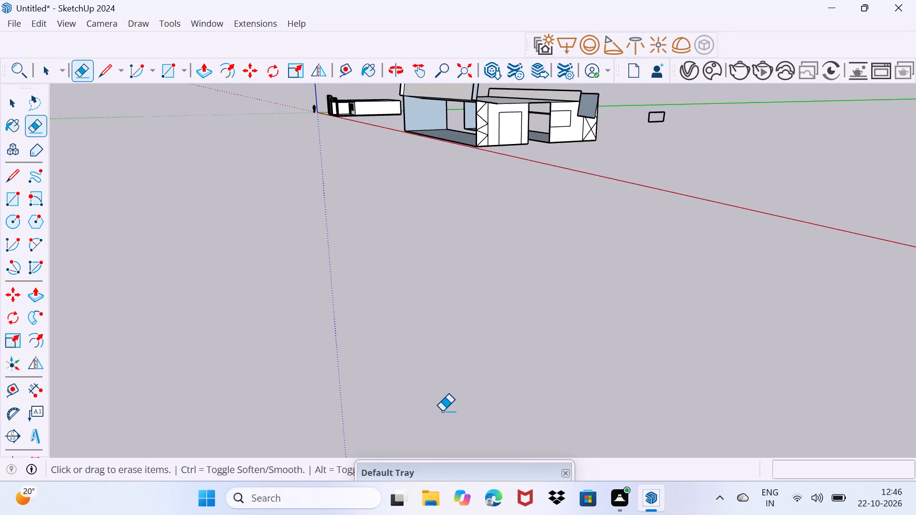
scroll(442, 411, "down", 4)
scroll(442, 411, "up", 1)
scroll(442, 411, "down", 3)
scroll(442, 411, "up", 3)
scroll(442, 411, "down", 6)
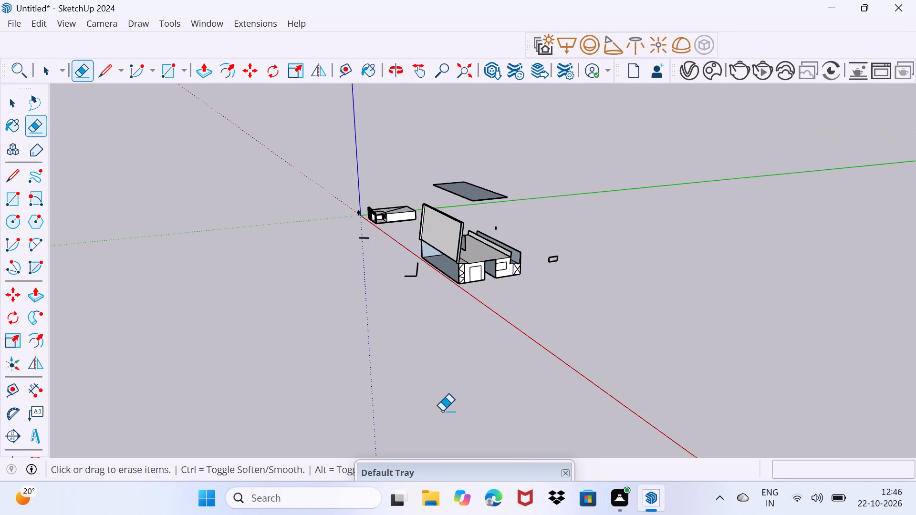
scroll(584, 319, "up", 1)
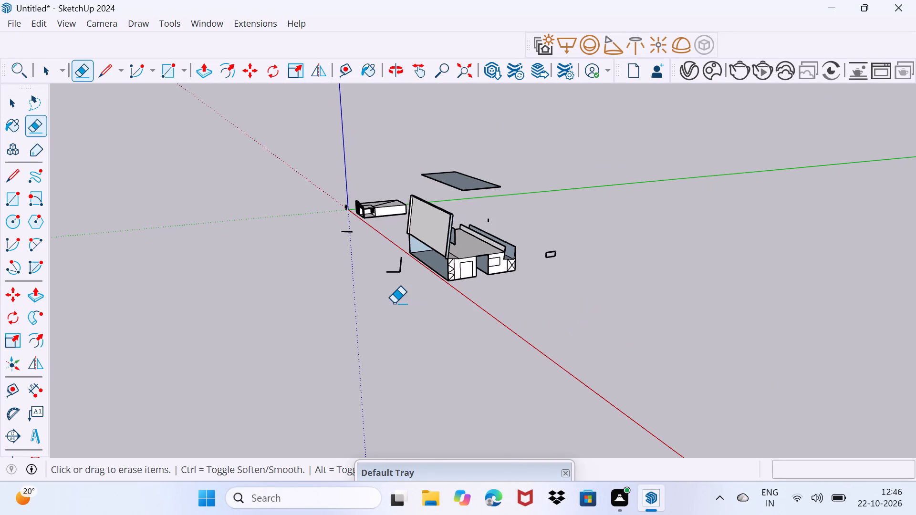
scroll(491, 303, "up", 11)
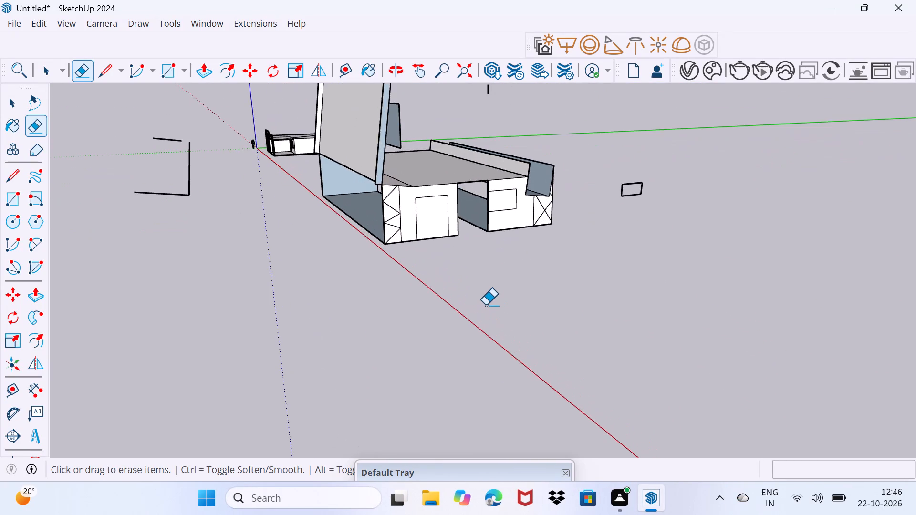
scroll(486, 305, "down", 6)
scroll(486, 305, "up", 1)
scroll(486, 305, "down", 4)
scroll(486, 305, "up", 4)
scroll(486, 305, "down", 4)
scroll(486, 305, "up", 4)
scroll(486, 305, "down", 5)
scroll(486, 305, "up", 4)
scroll(486, 305, "down", 5)
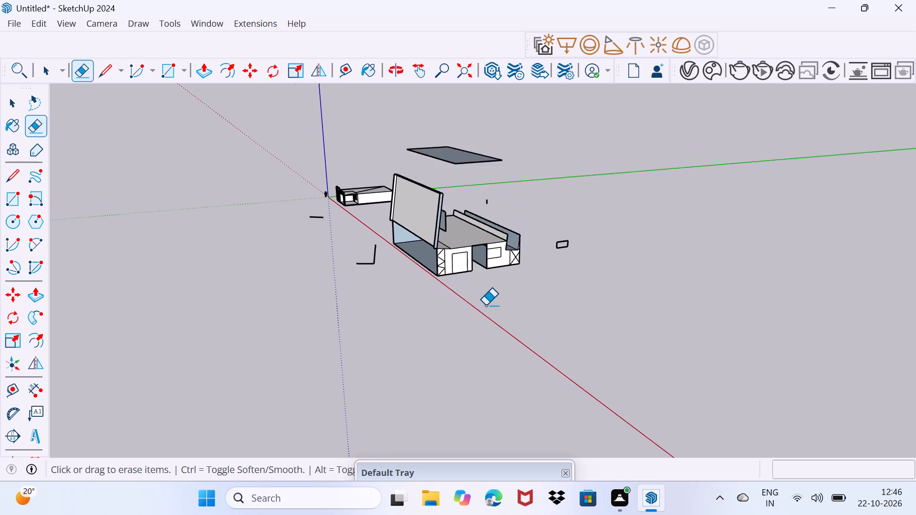
scroll(486, 305, "up", 5)
scroll(485, 310, "down", 5)
scroll(485, 311, "up", 6)
scroll(517, 243, "up", 1)
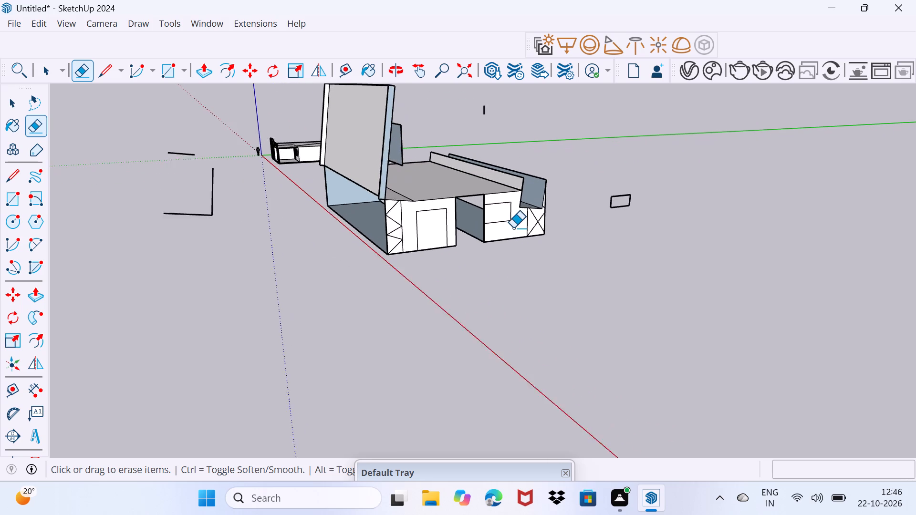
scroll(513, 228, "down", 20)
scroll(512, 224, "down", 8)
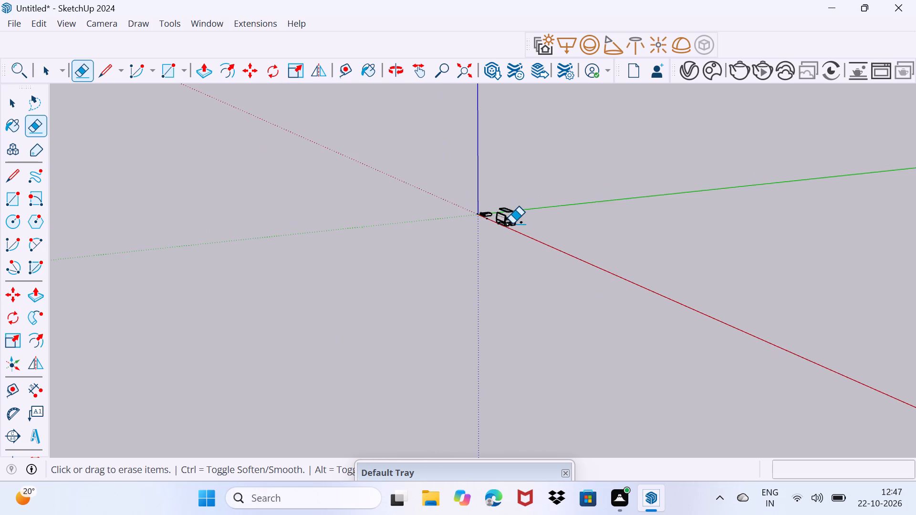
scroll(512, 224, "down", 13)
scroll(515, 223, "down", 15)
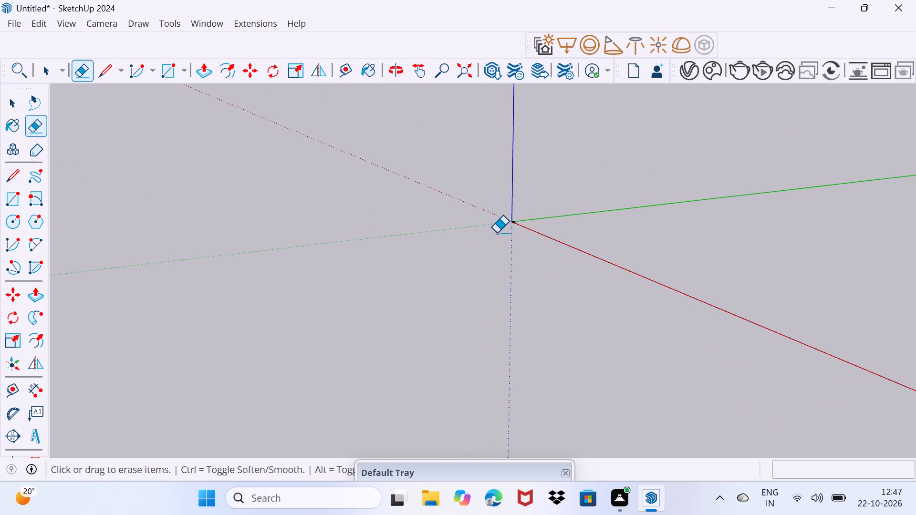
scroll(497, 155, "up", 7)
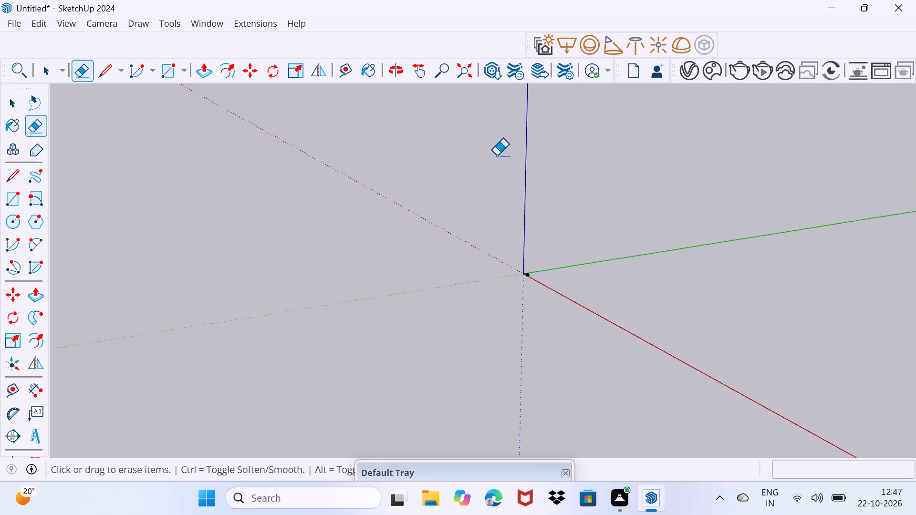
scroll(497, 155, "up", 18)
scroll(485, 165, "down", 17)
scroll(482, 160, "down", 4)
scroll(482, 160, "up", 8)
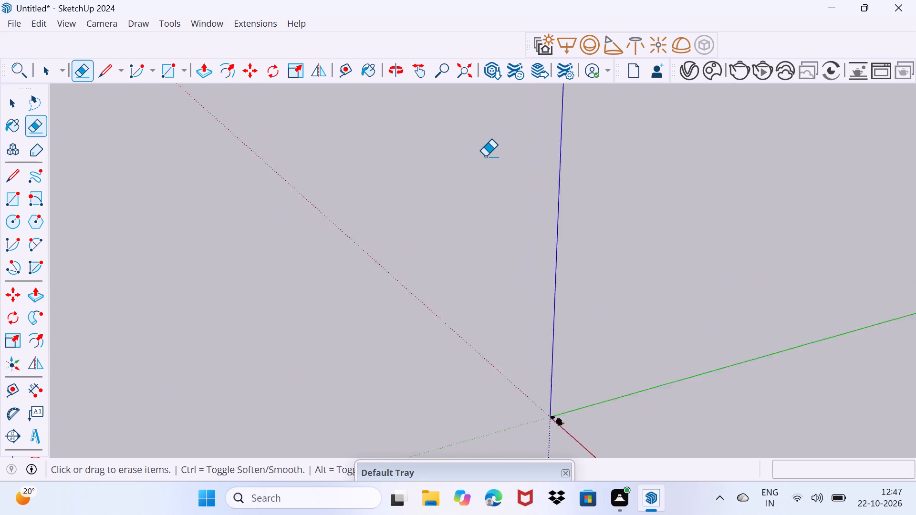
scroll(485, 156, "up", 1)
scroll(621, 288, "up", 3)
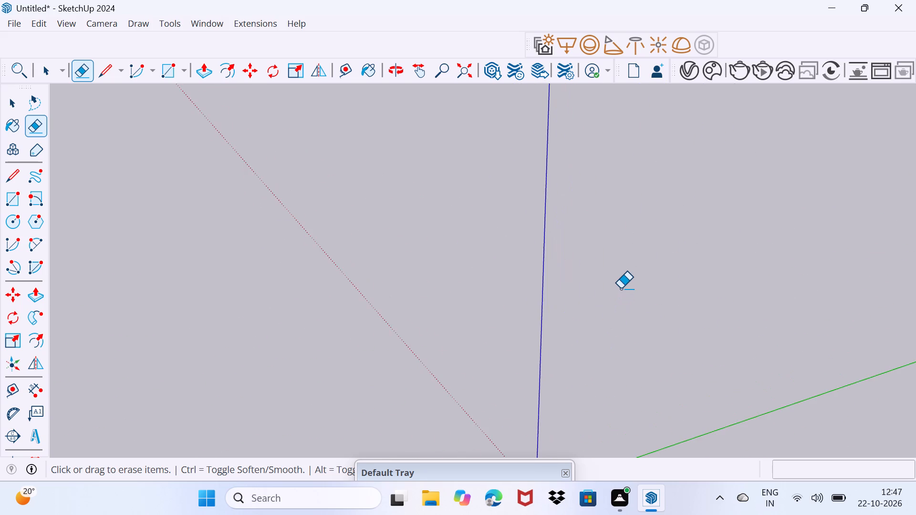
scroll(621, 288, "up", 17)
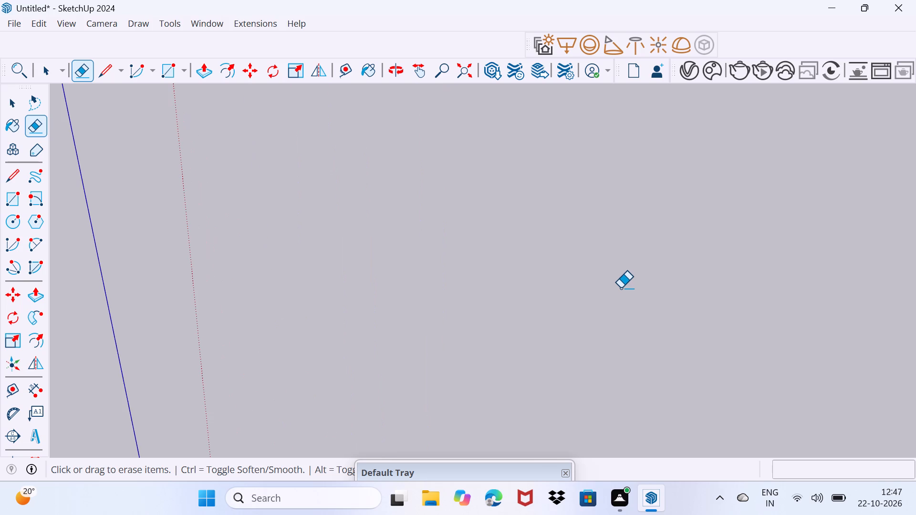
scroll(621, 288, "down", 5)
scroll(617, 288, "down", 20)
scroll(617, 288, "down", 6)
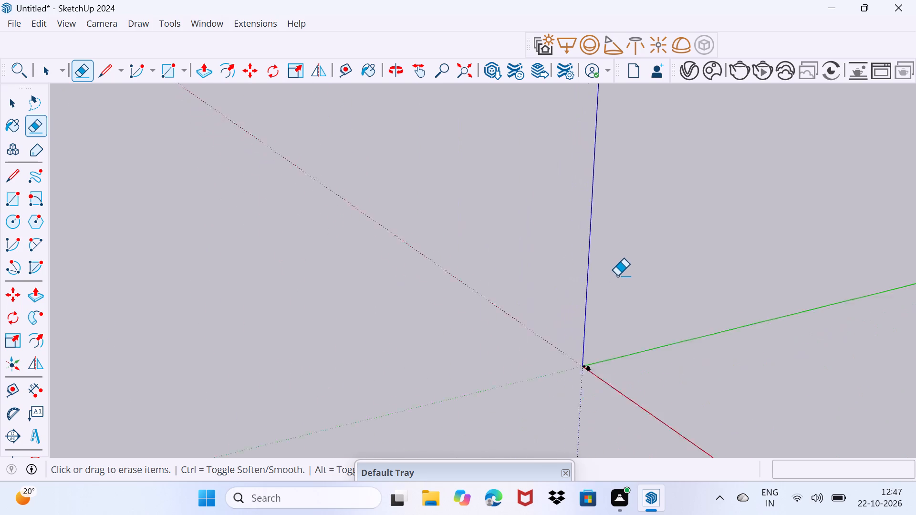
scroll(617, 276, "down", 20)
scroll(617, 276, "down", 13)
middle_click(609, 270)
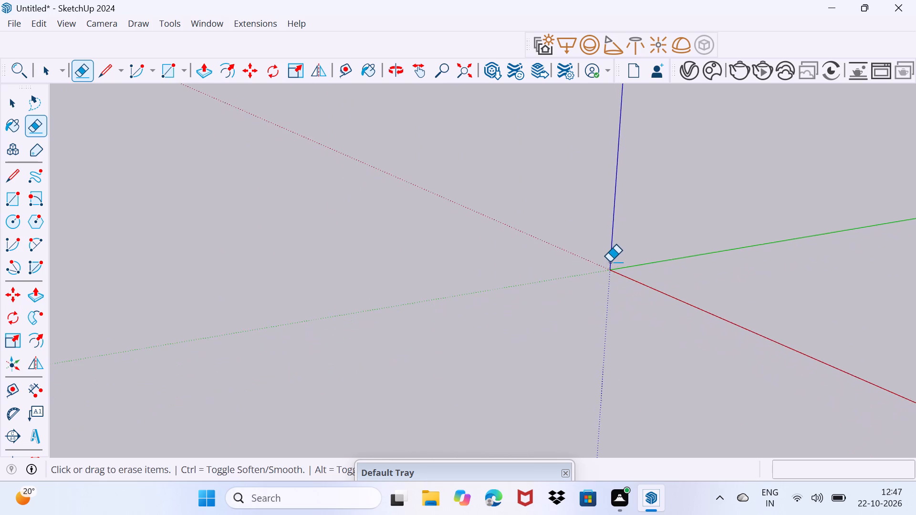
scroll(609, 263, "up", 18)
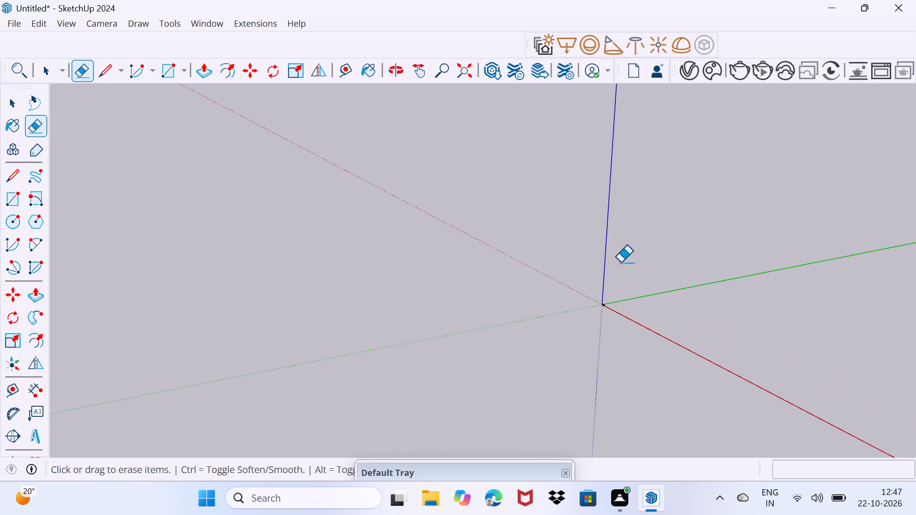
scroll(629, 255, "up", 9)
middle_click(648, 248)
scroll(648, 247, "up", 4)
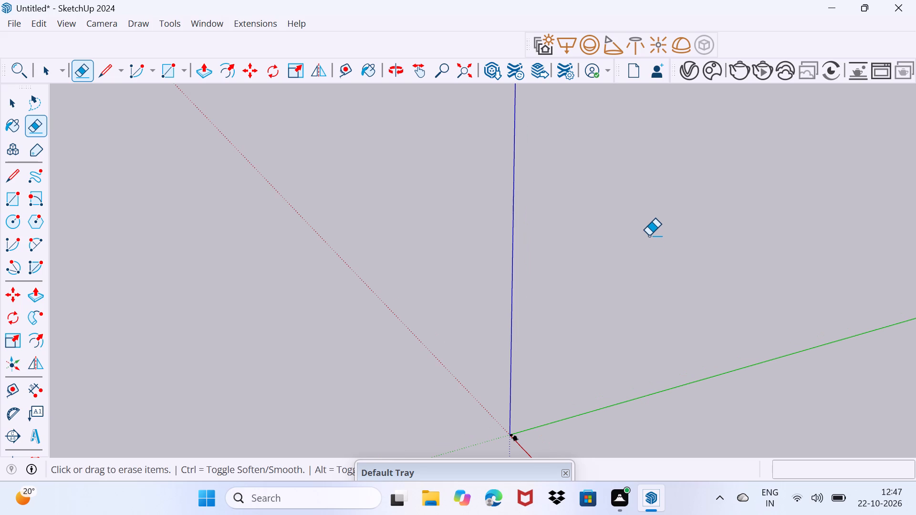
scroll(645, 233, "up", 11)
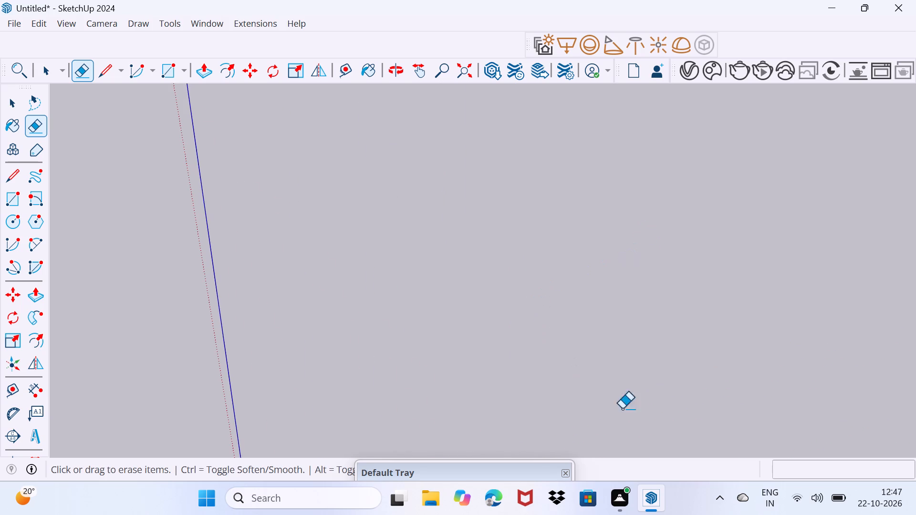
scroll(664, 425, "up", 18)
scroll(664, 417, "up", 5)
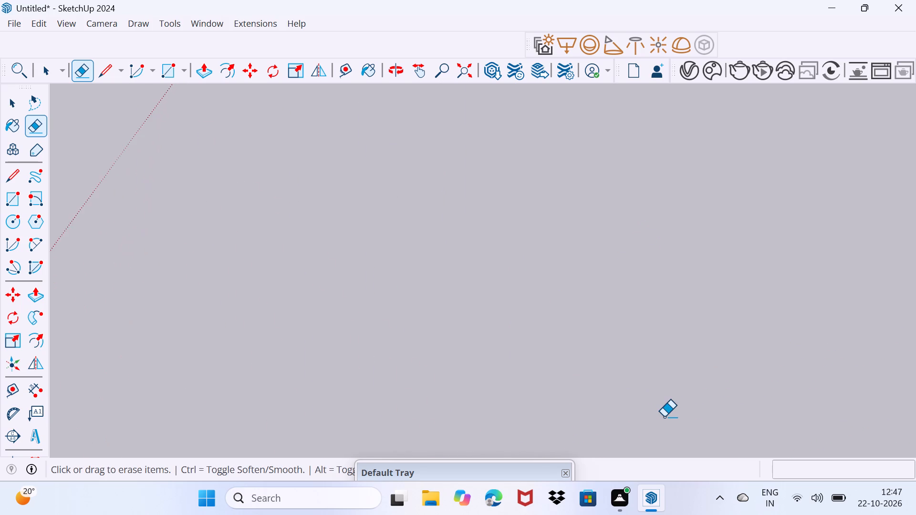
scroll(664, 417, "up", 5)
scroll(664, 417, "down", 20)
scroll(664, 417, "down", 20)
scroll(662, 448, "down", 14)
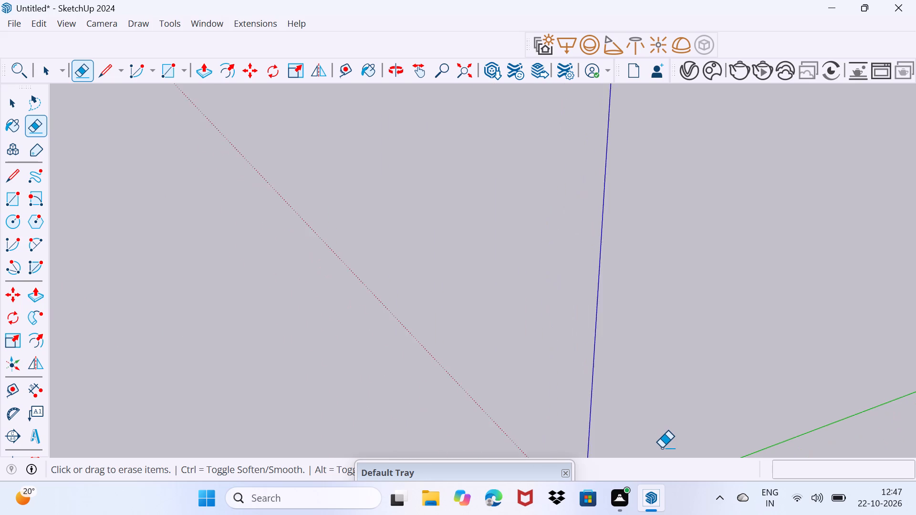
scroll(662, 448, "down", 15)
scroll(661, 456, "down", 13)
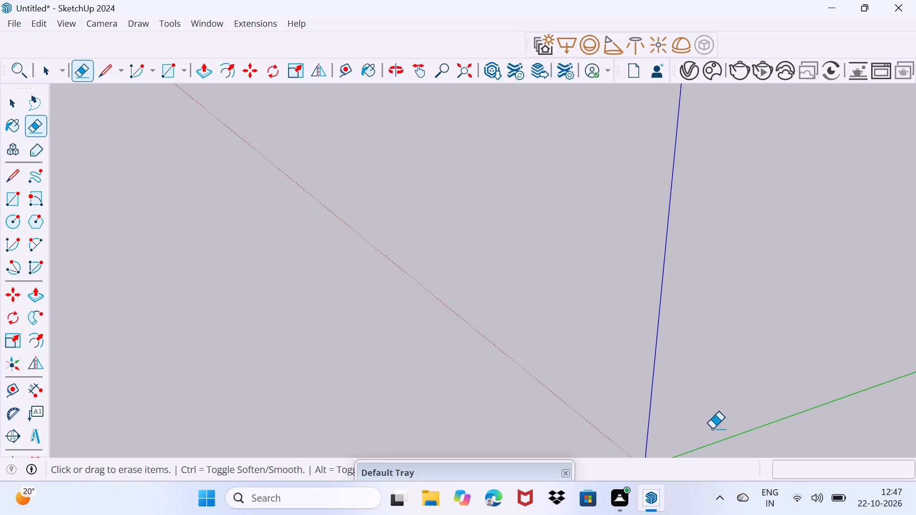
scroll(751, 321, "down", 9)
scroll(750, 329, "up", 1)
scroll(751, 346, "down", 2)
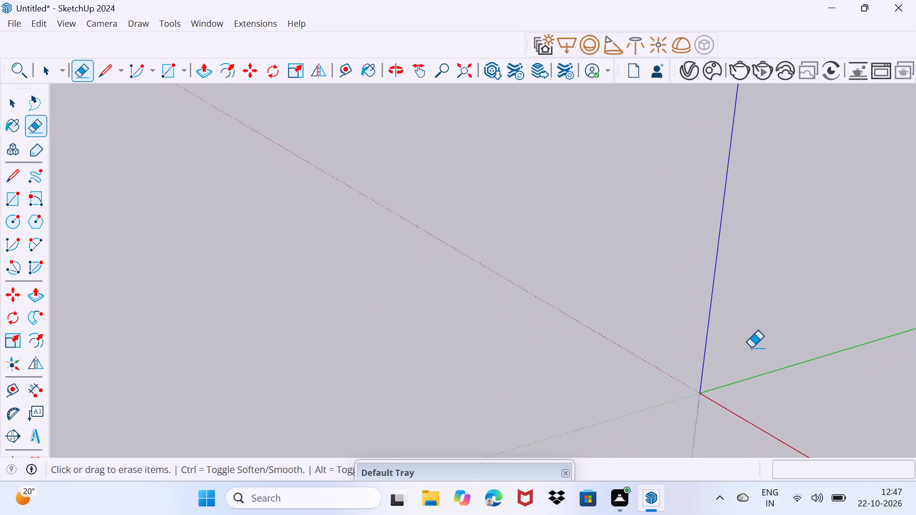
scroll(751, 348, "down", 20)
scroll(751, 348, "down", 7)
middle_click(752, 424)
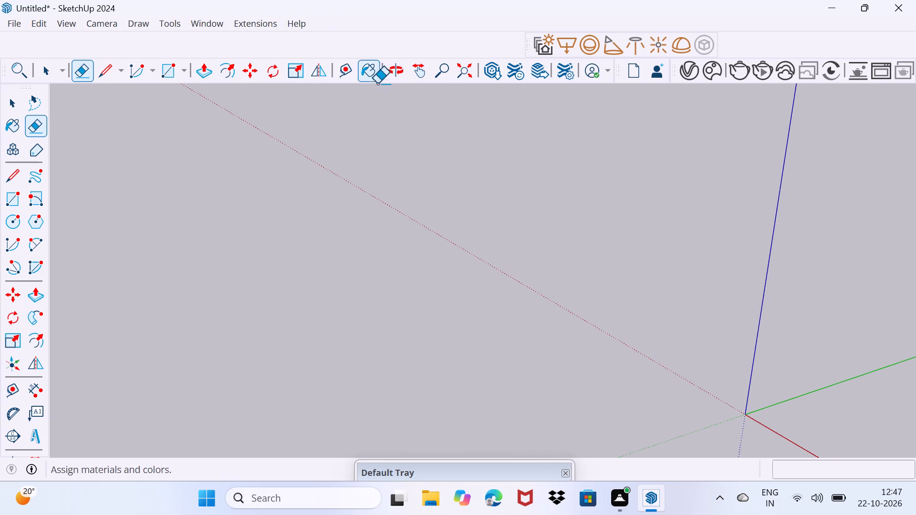
Fit the whole model in view and examine the block's open interior and the underside beneath the tall sloping panel.
left_click(463, 77)
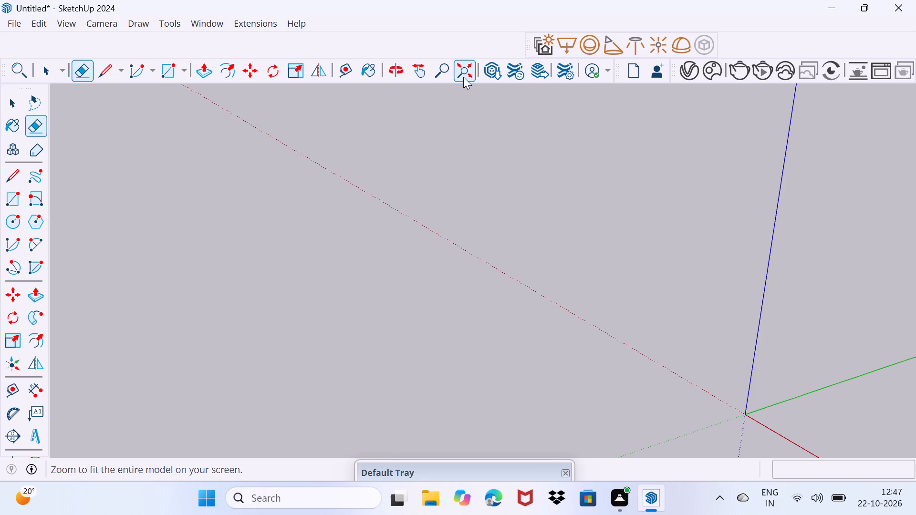
scroll(509, 294, "up", 2)
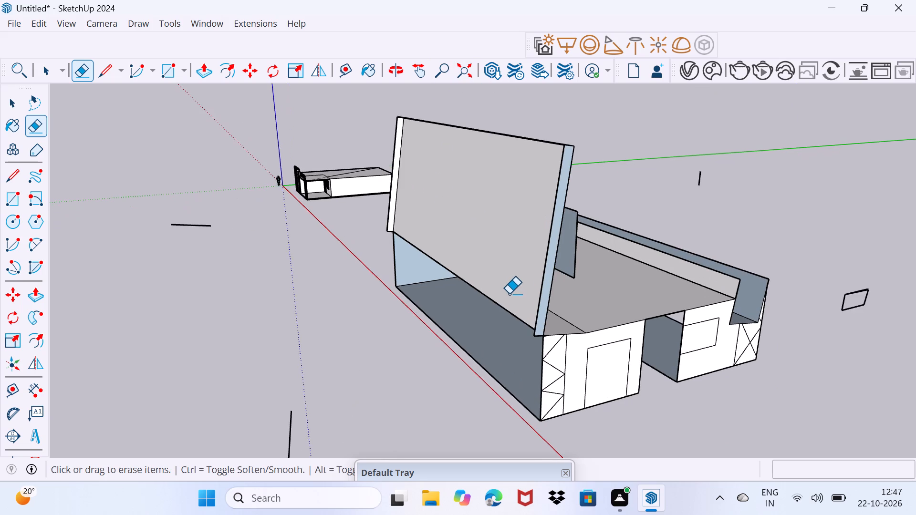
scroll(509, 294, "up", 4)
middle_click_drag(509, 294, 537, 238)
scroll(509, 294, "up", 3)
scroll(590, 303, "up", 2)
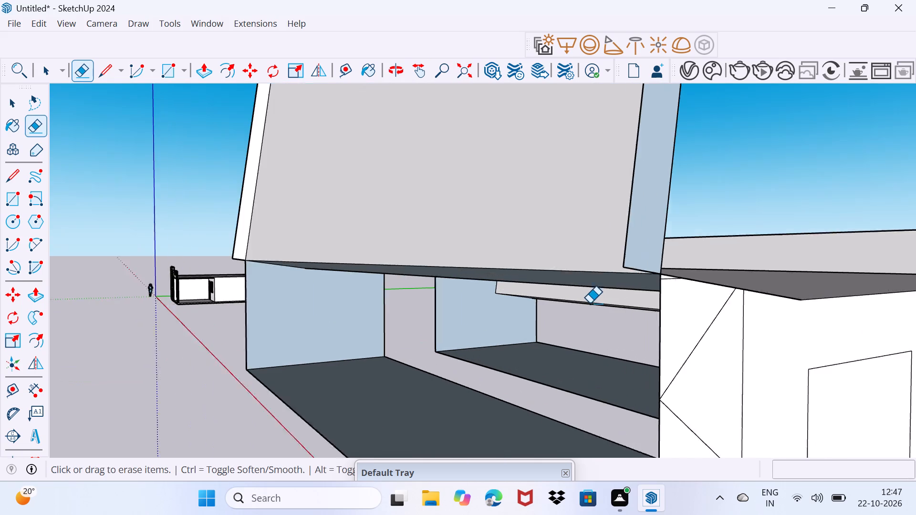
scroll(590, 303, "up", 1)
middle_click_drag(590, 304, 621, 279)
scroll(590, 304, "up", 1)
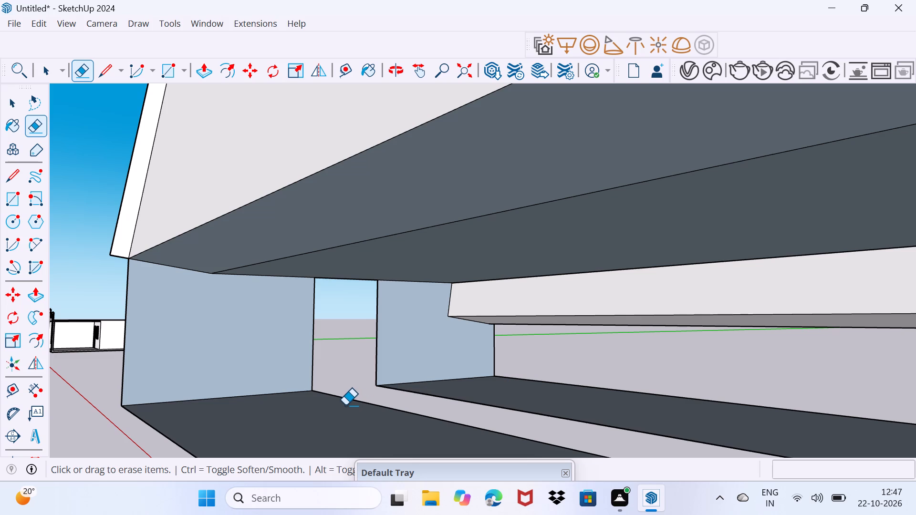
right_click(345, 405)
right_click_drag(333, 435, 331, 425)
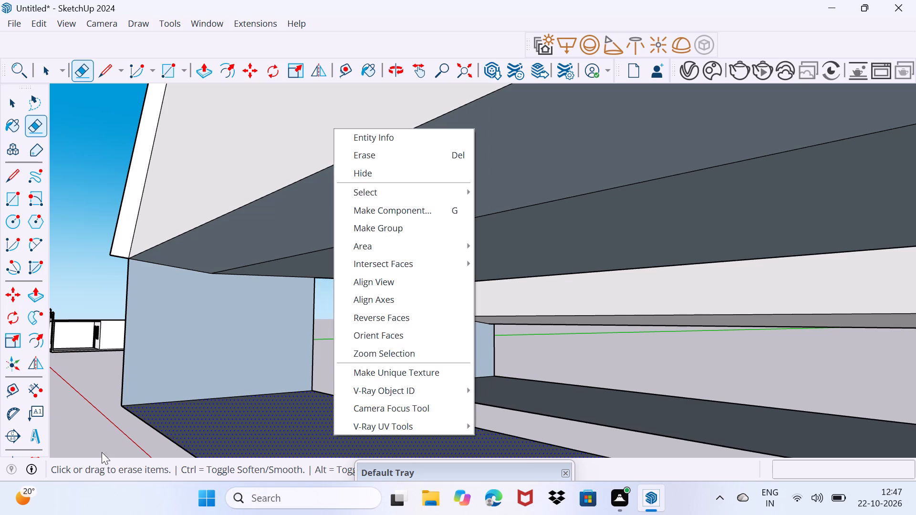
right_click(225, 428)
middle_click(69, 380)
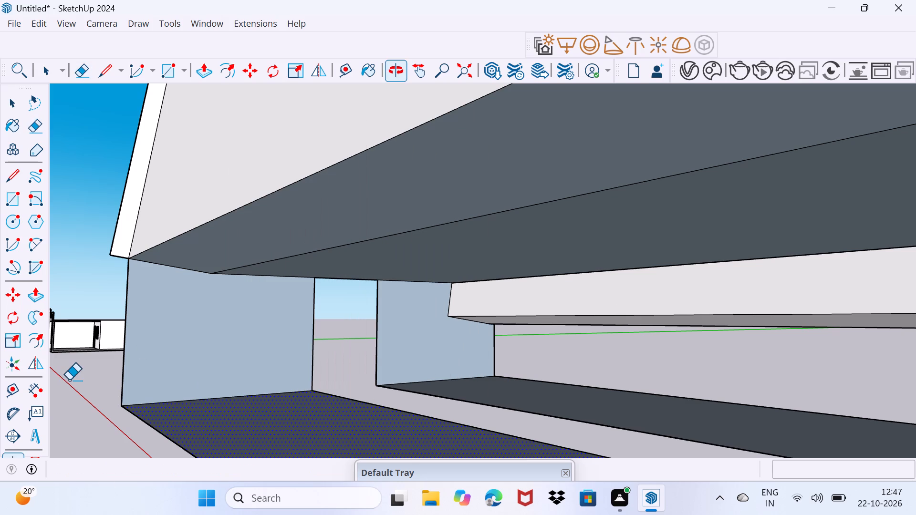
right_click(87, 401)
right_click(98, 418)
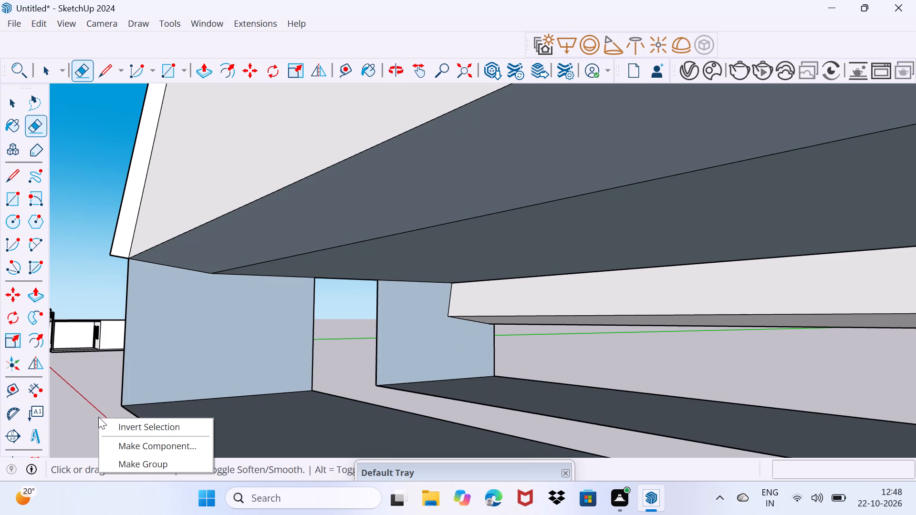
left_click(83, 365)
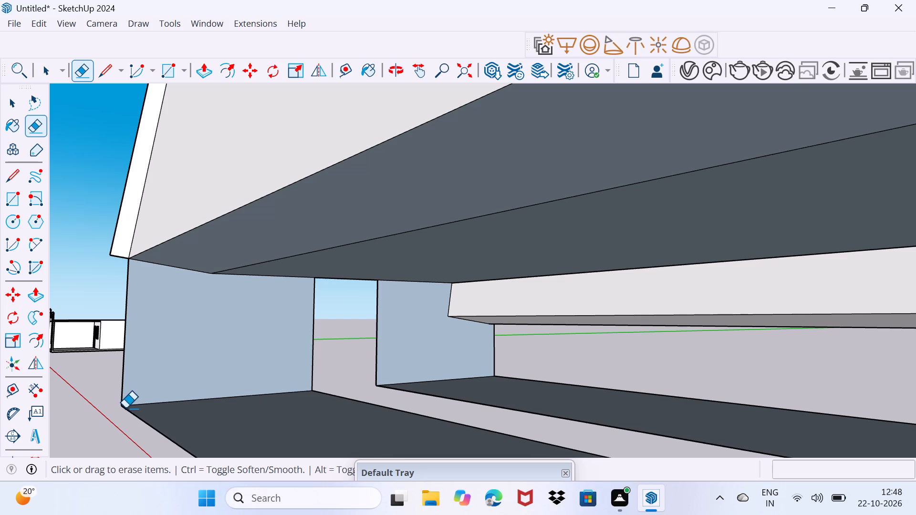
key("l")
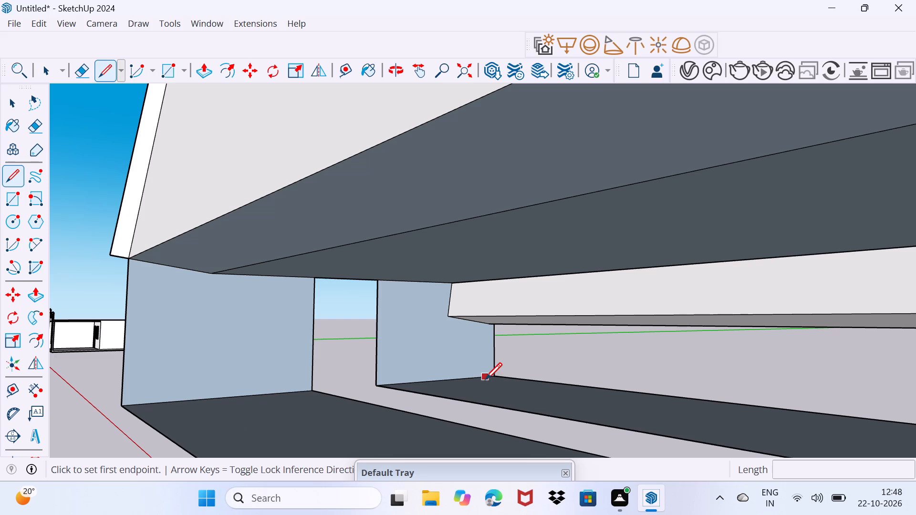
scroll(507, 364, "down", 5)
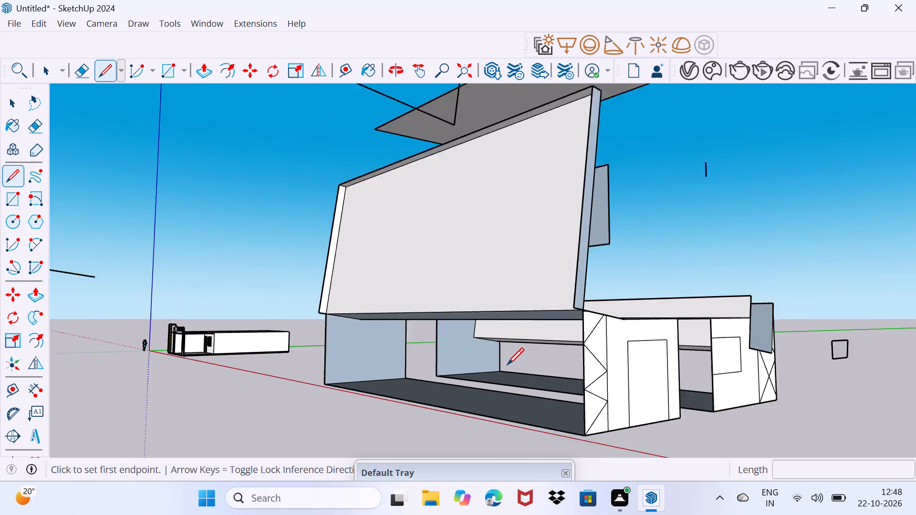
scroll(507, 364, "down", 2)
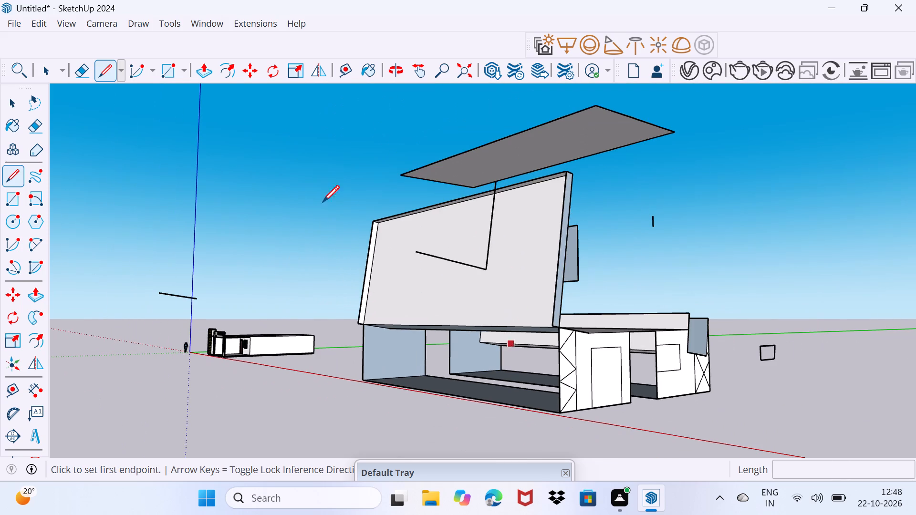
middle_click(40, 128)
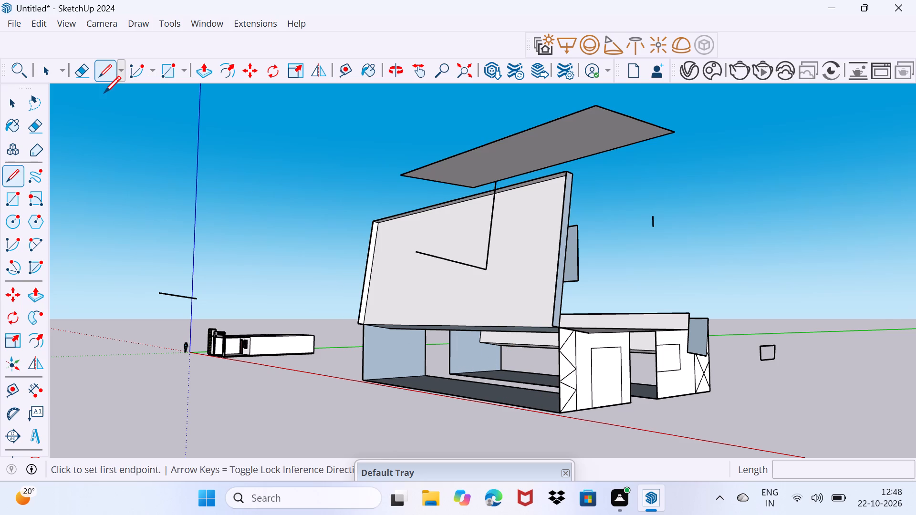
Erase the lower end edges of the tall sloping panel and the adjoining block corner edges, removing the panel's large face and the end wall.
left_click(35, 126)
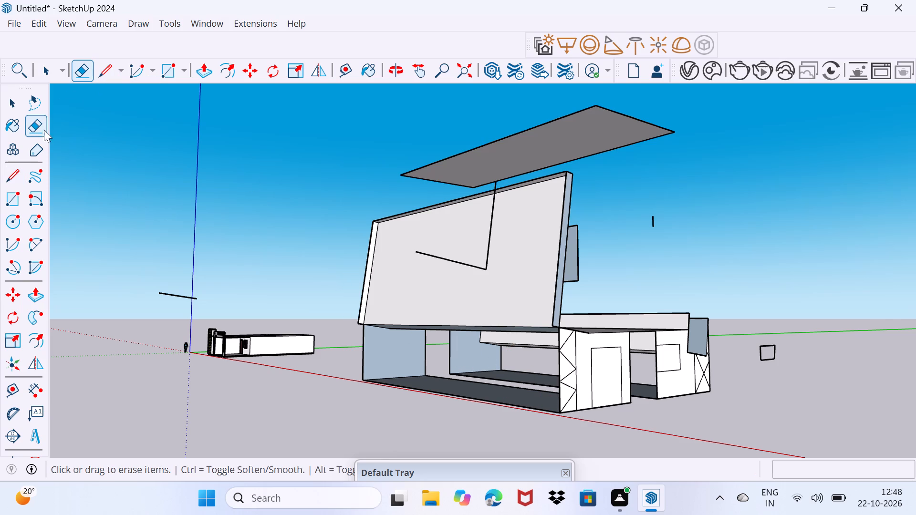
left_click(360, 313)
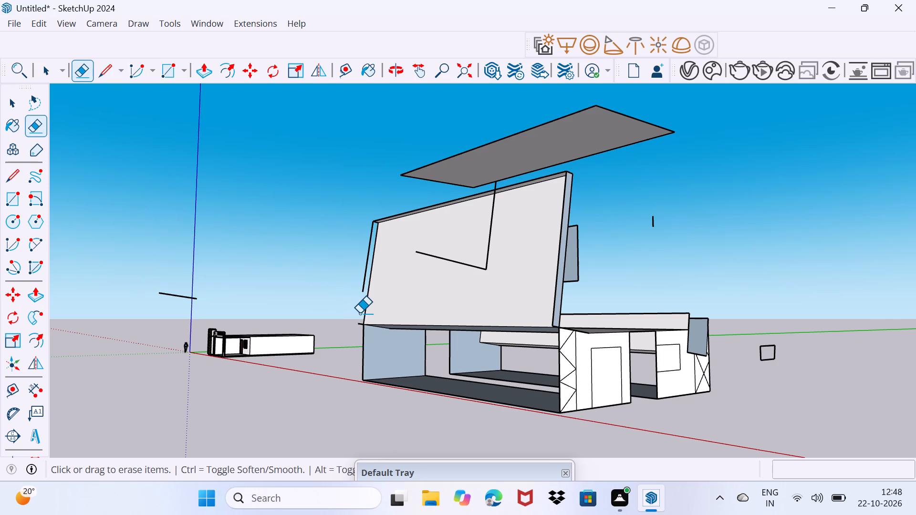
left_click(370, 312)
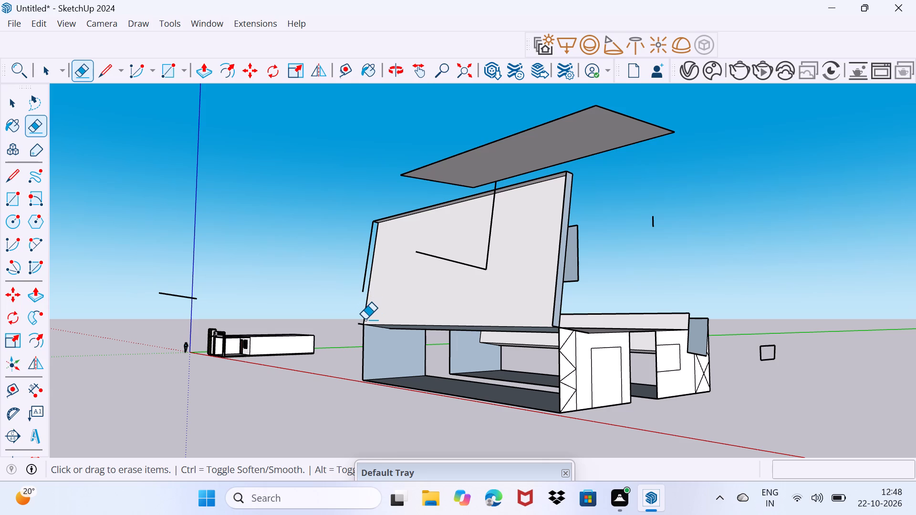
left_click(365, 319)
left_click(362, 322)
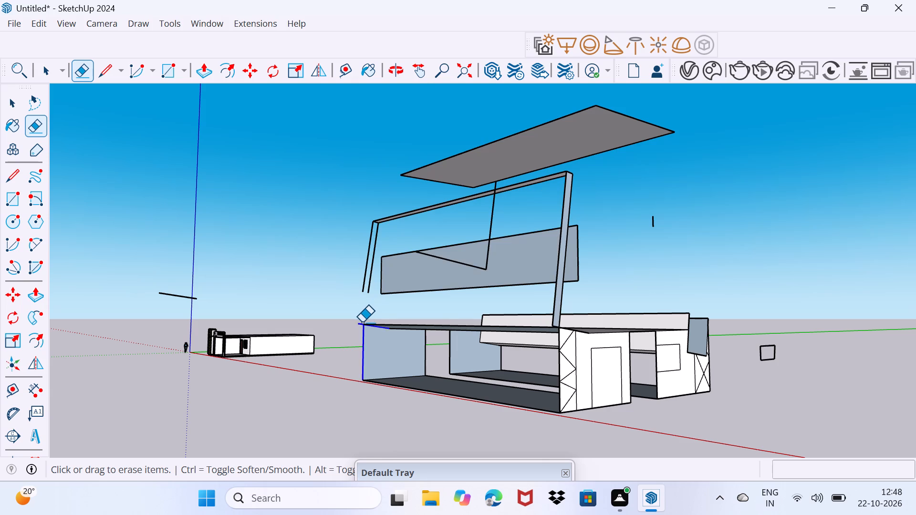
left_click(362, 322)
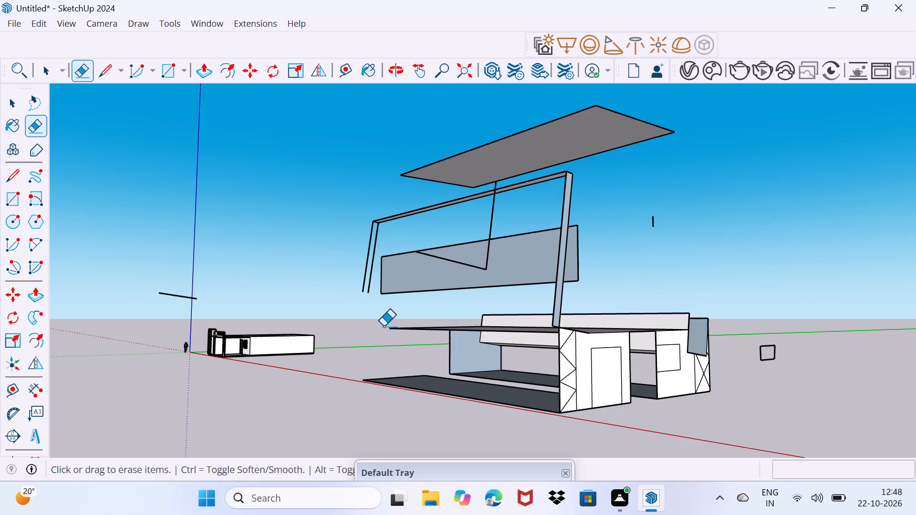
left_click(394, 326)
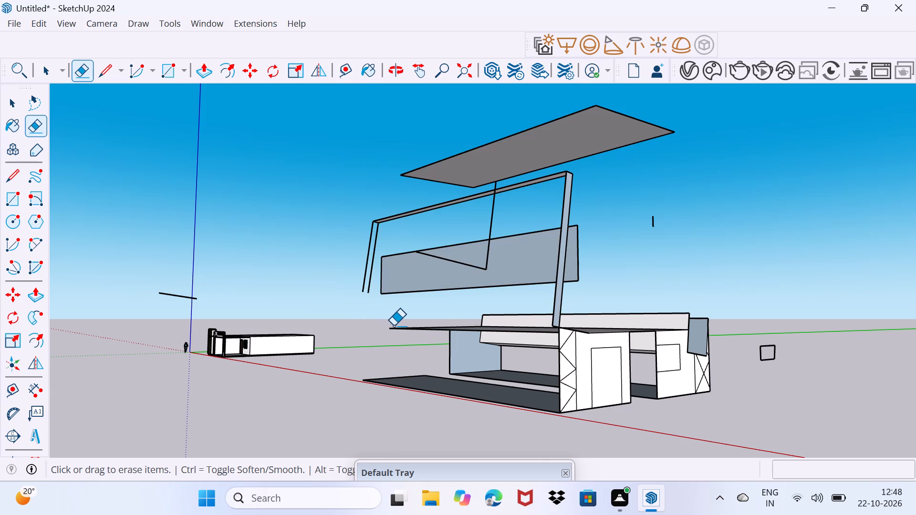
left_click(394, 326)
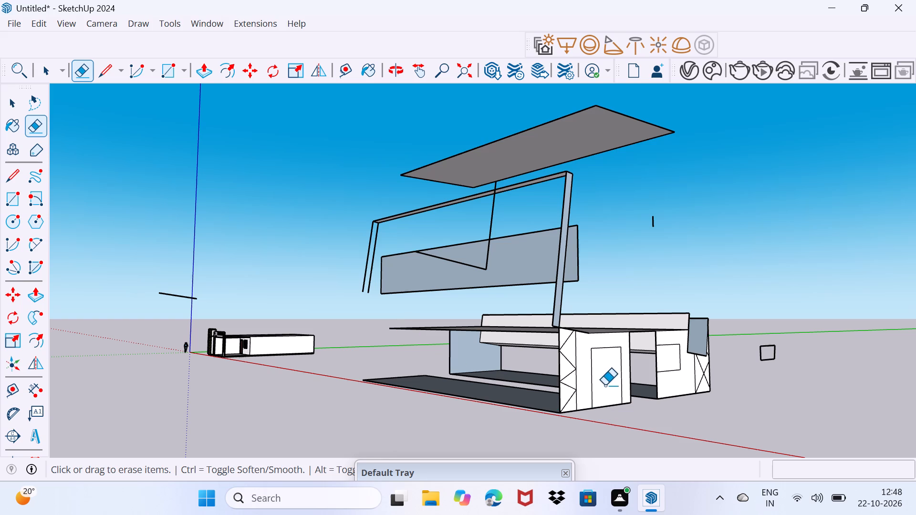
Erase the door outline from the block's white end wall.
left_click(621, 347)
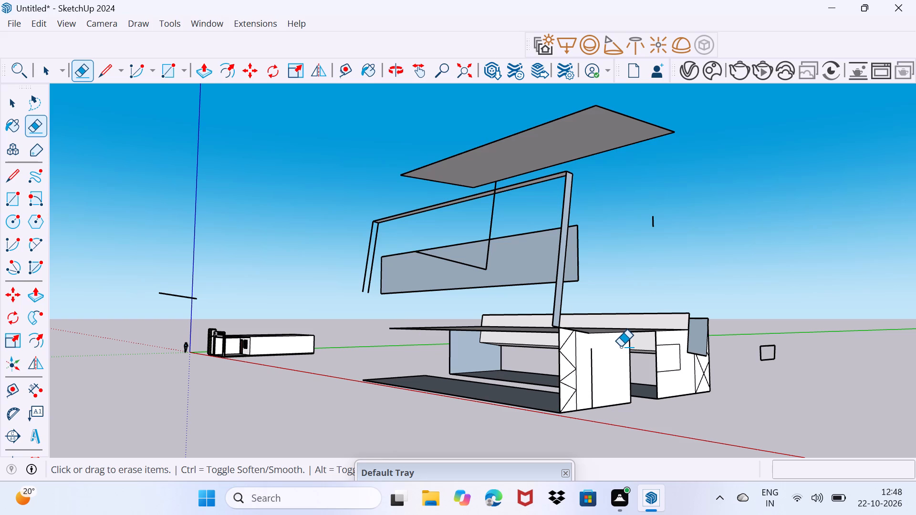
left_click(587, 353)
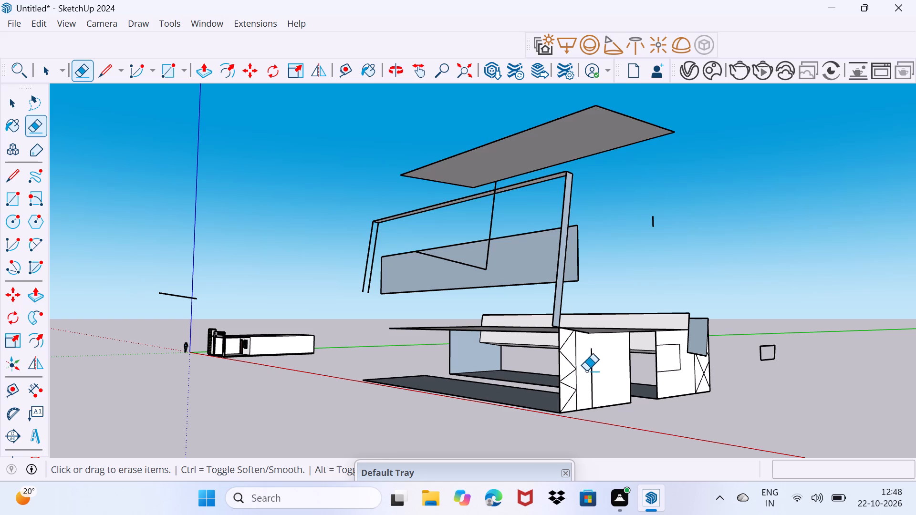
left_click(591, 370)
Erase the front floor slab's long edge and the bounding edges of the patterned corner strip and adjoining white wall.
left_click(555, 411)
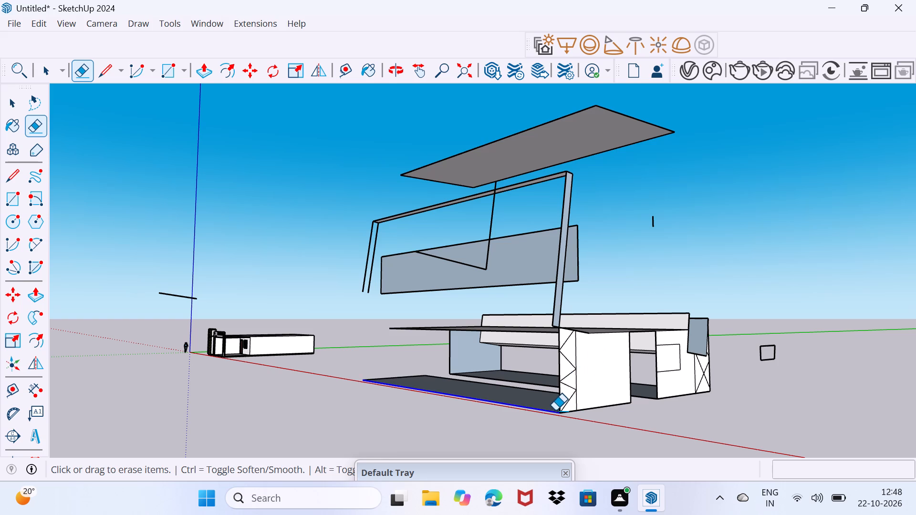
left_click(559, 412)
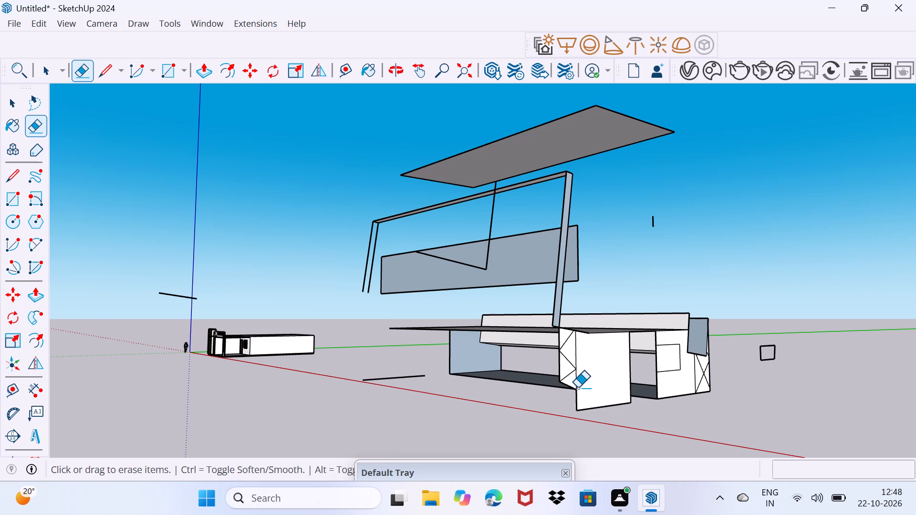
left_click(574, 390)
left_click(574, 374)
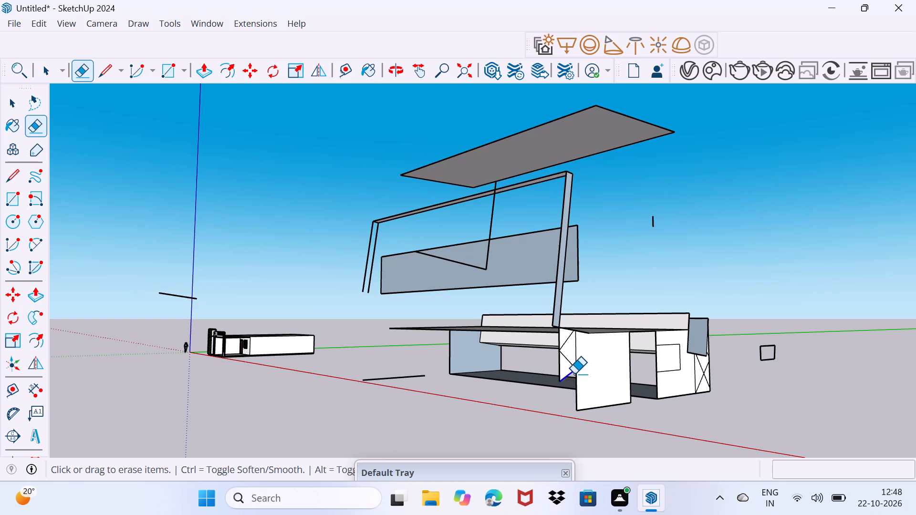
left_click_drag(575, 371, 582, 360)
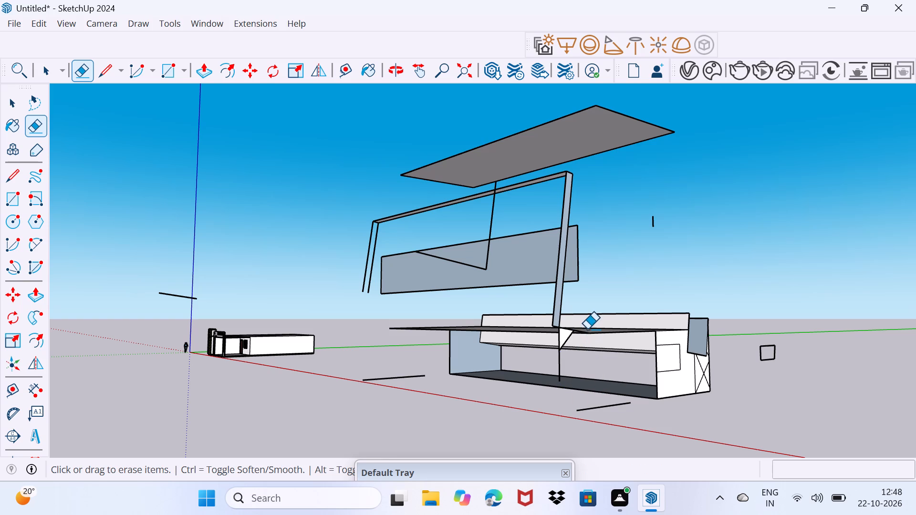
Erase the thin roof face's edge and the top edge of the block's long white upper panel.
left_click(588, 327)
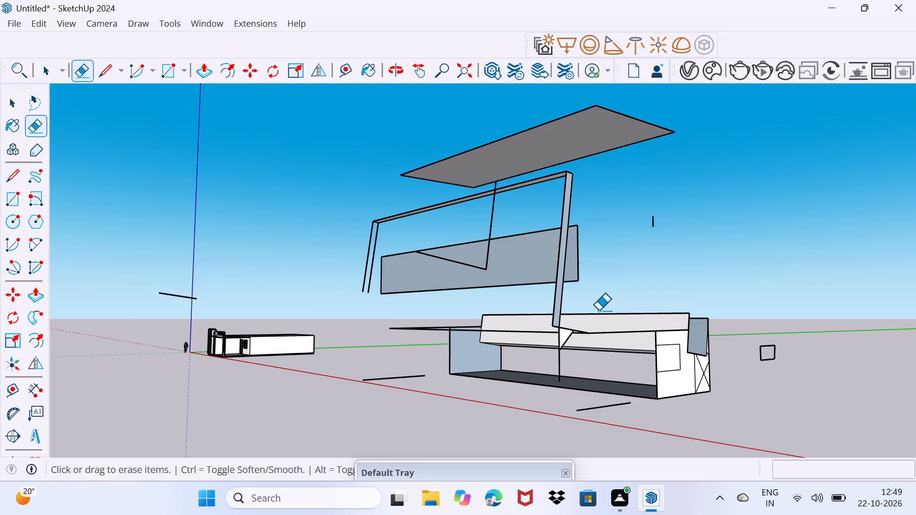
left_click(599, 313)
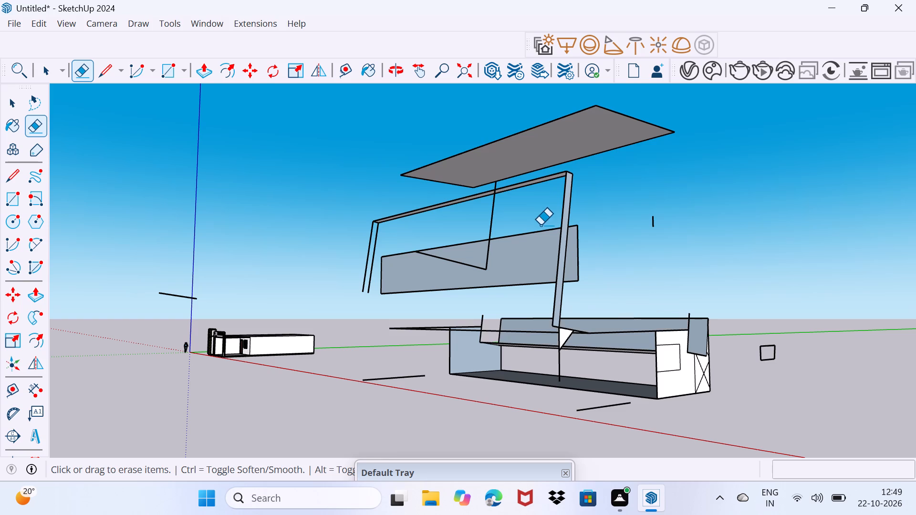
Erase the long top edges and near corner edges of the tall sloping frame above the block.
left_click(564, 175)
left_click(565, 172)
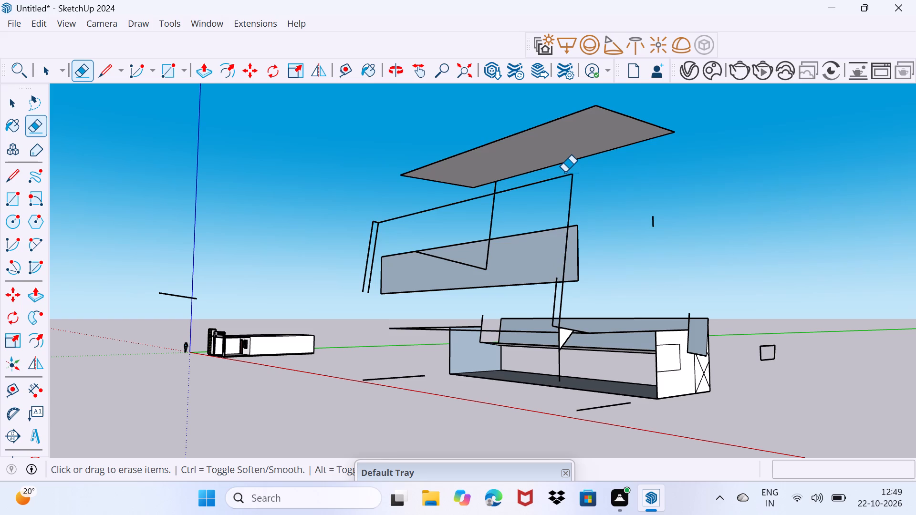
left_click(565, 175)
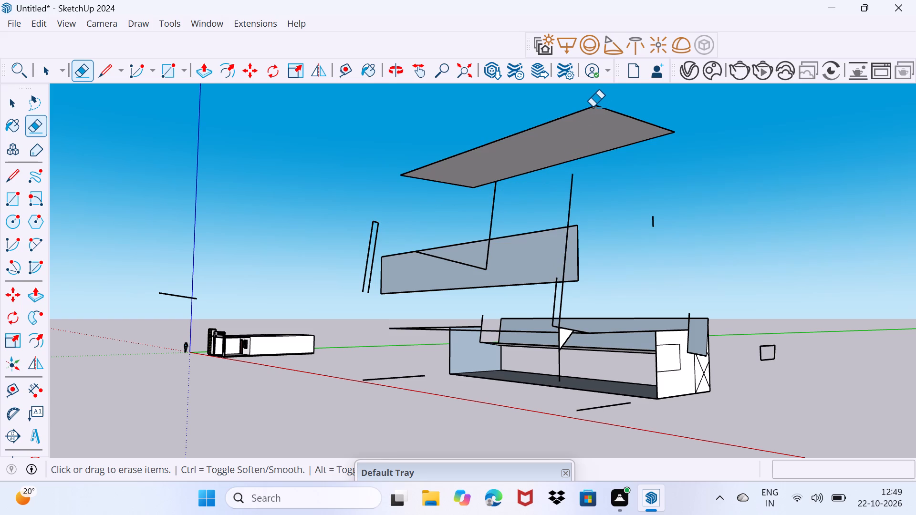
Erase the boundary edges of the grey panel floating highest above the block, including its split end segments.
left_click(593, 107)
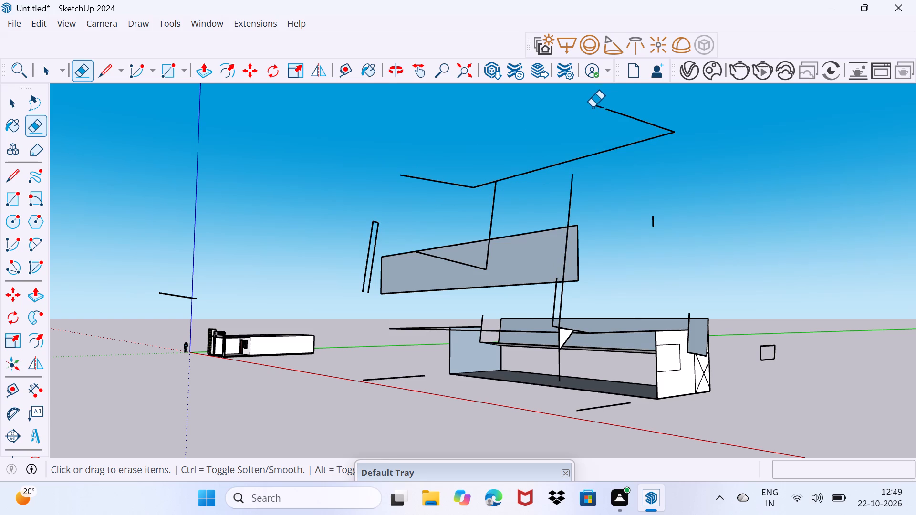
left_click(599, 107)
left_click(623, 114)
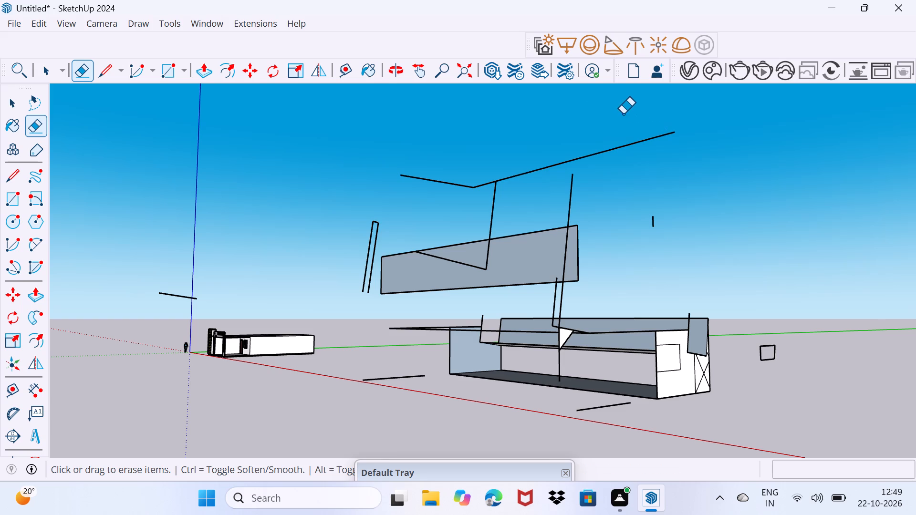
left_click(625, 145)
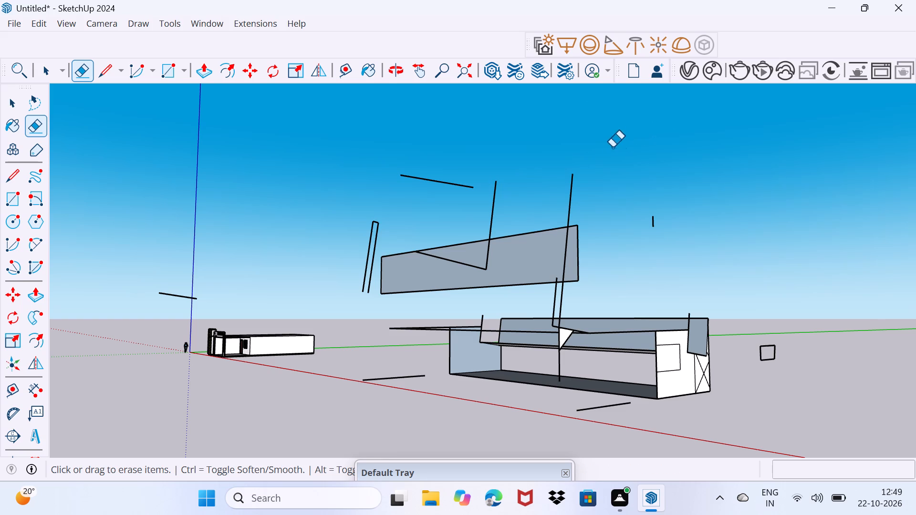
left_click(463, 184)
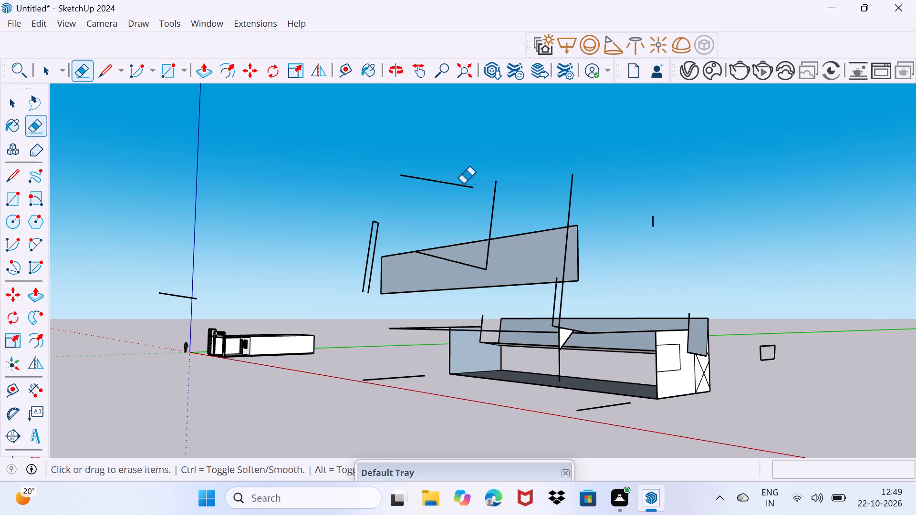
left_click(425, 178)
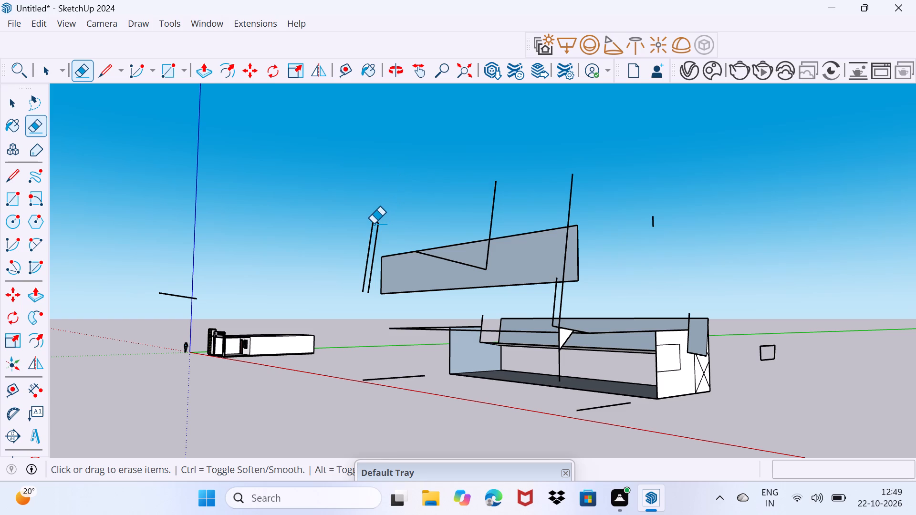
Erase the sloping frame's far leg edges and the long edges of the blue-grey wall panel floating above the block.
left_click(374, 224)
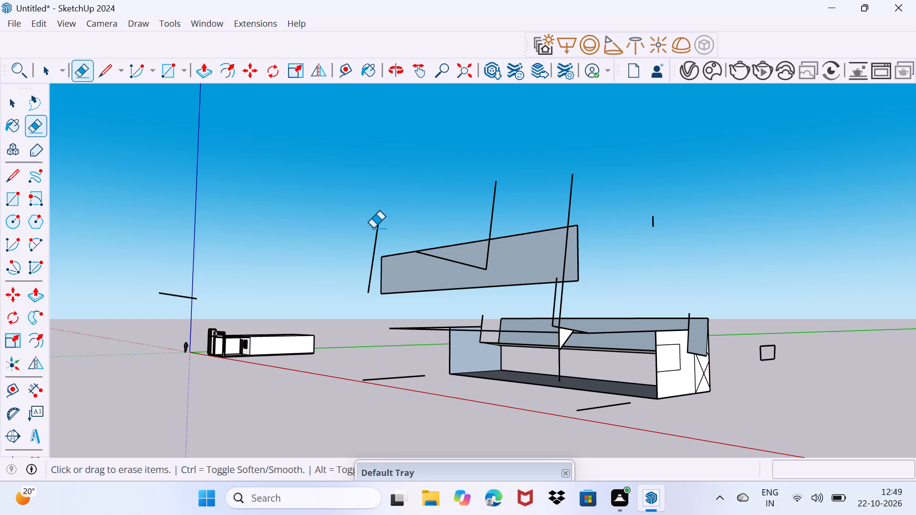
left_click(375, 231)
left_click(543, 280)
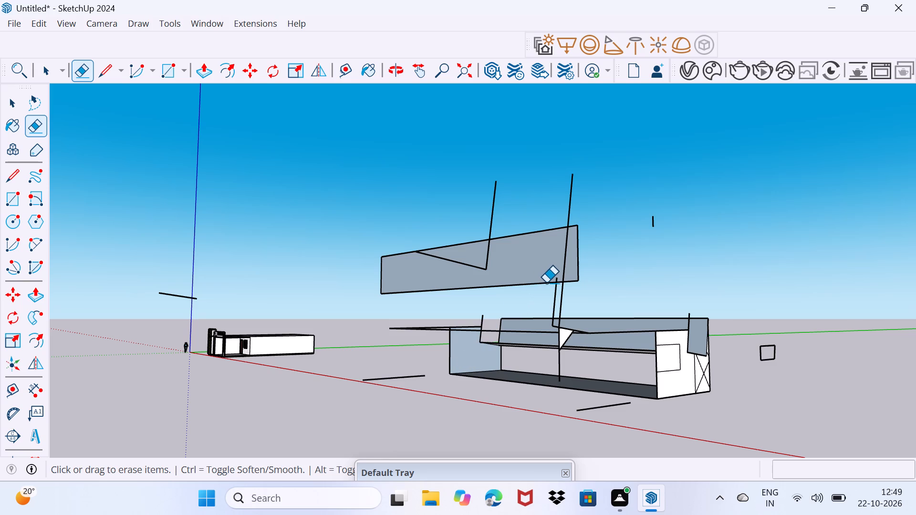
left_click(546, 283)
left_click(553, 281)
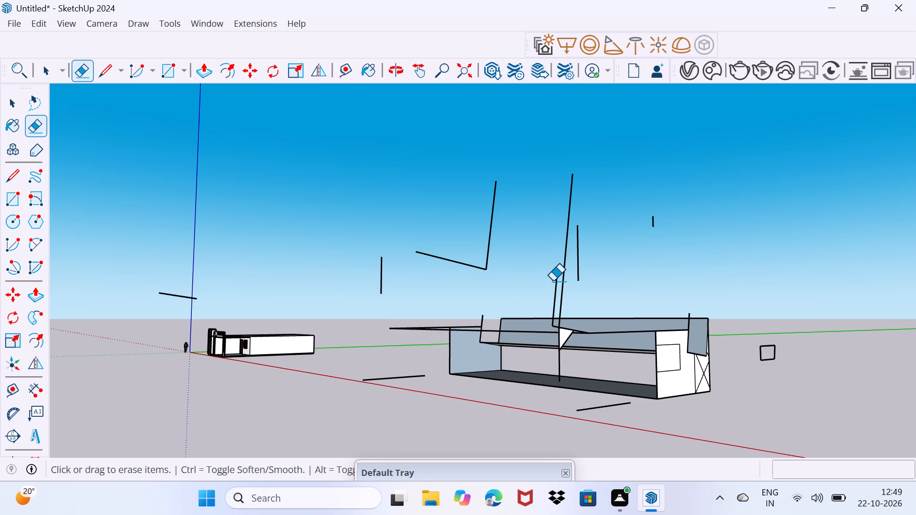
Erase the remaining tall sloping lines and the loose vertical and diagonal edges floating above the block.
left_click(553, 281)
left_click(555, 281)
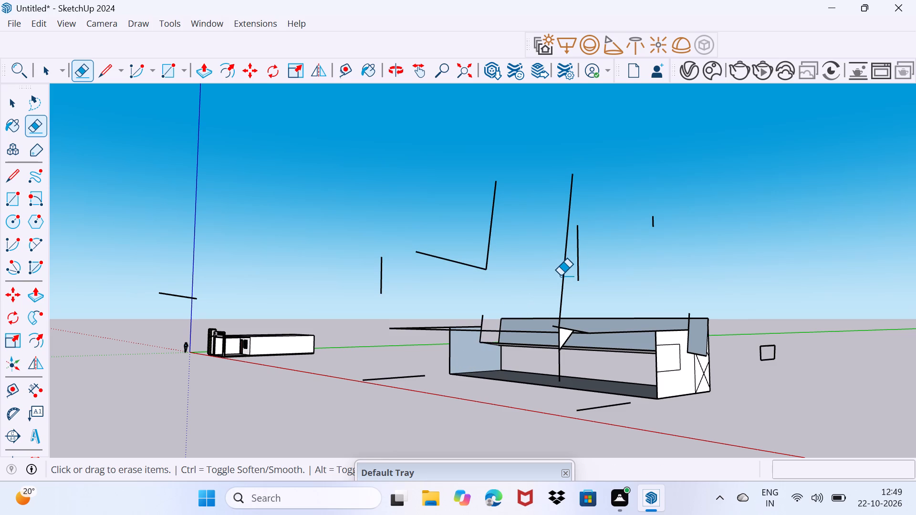
left_click(561, 276)
left_click(561, 276)
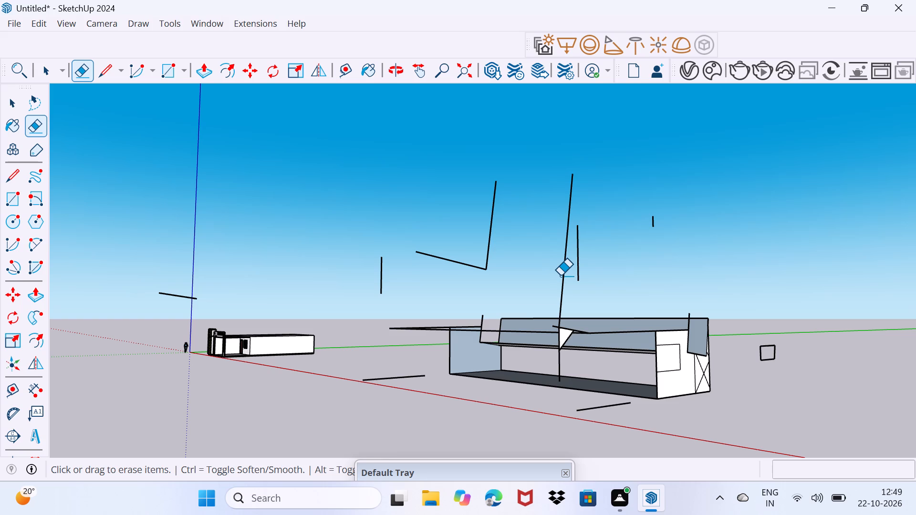
left_click(561, 276)
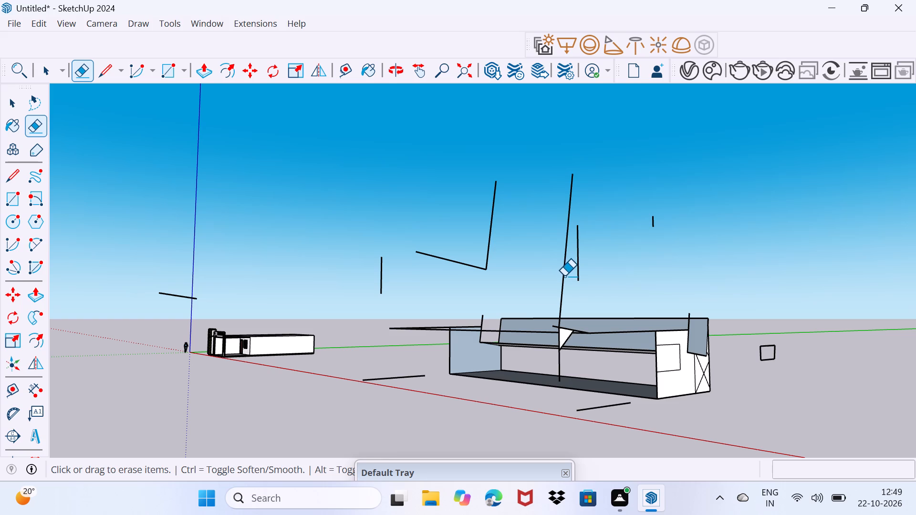
left_click(562, 278)
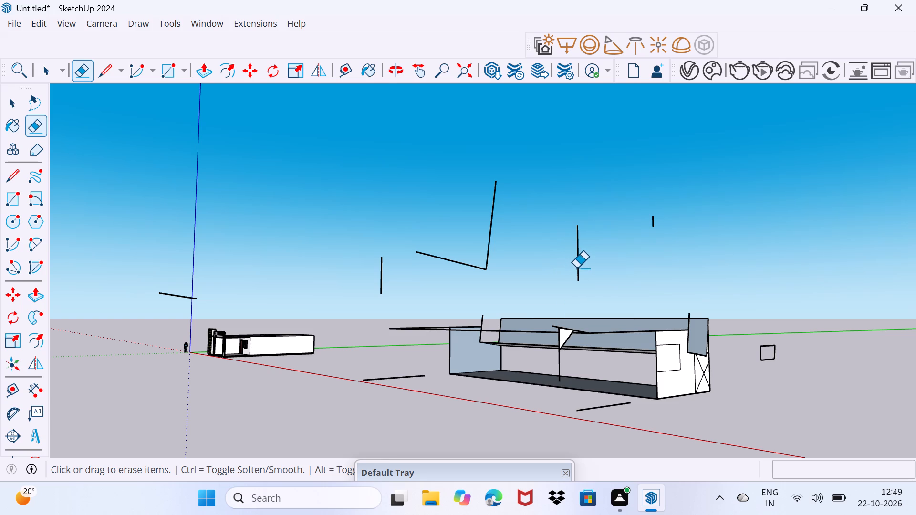
left_click(577, 268)
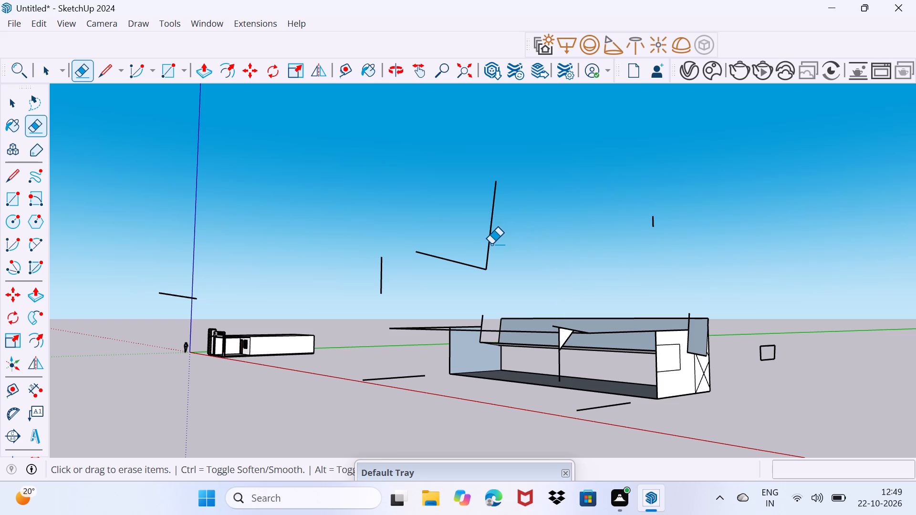
left_click(487, 247)
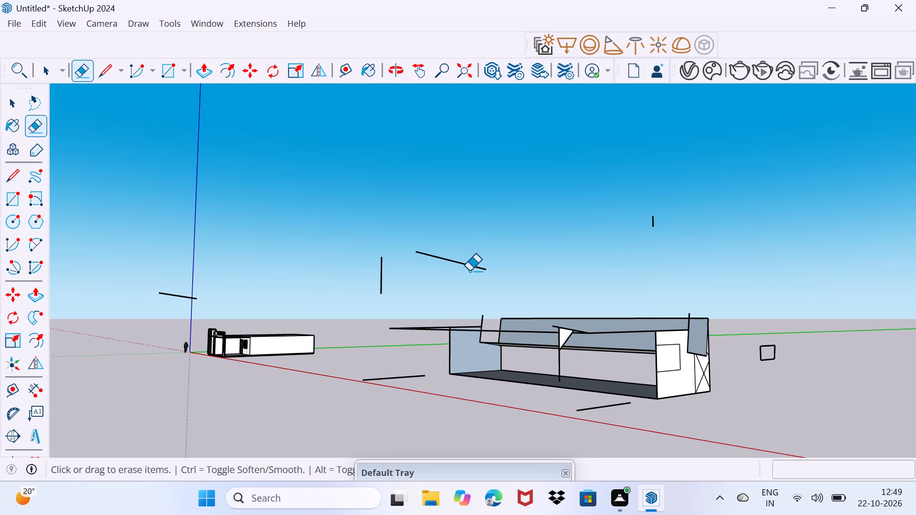
left_click(469, 265)
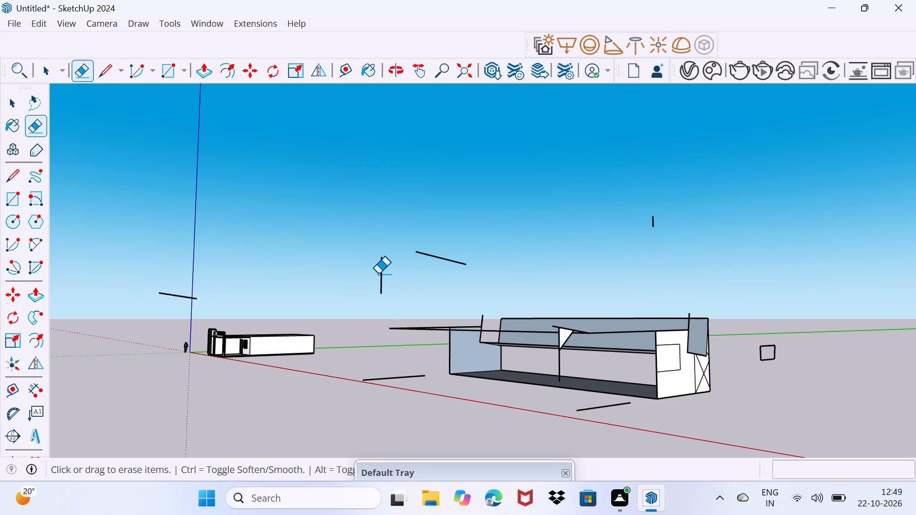
left_click(382, 269)
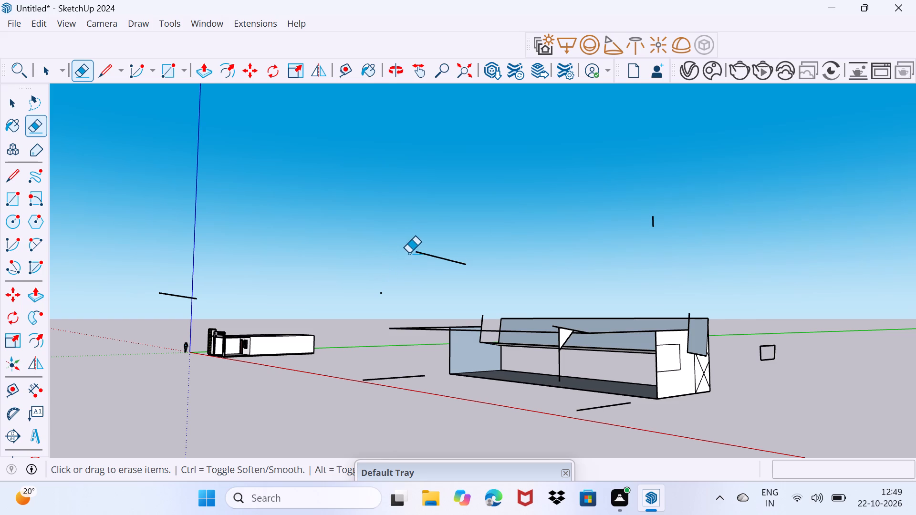
left_click(420, 253)
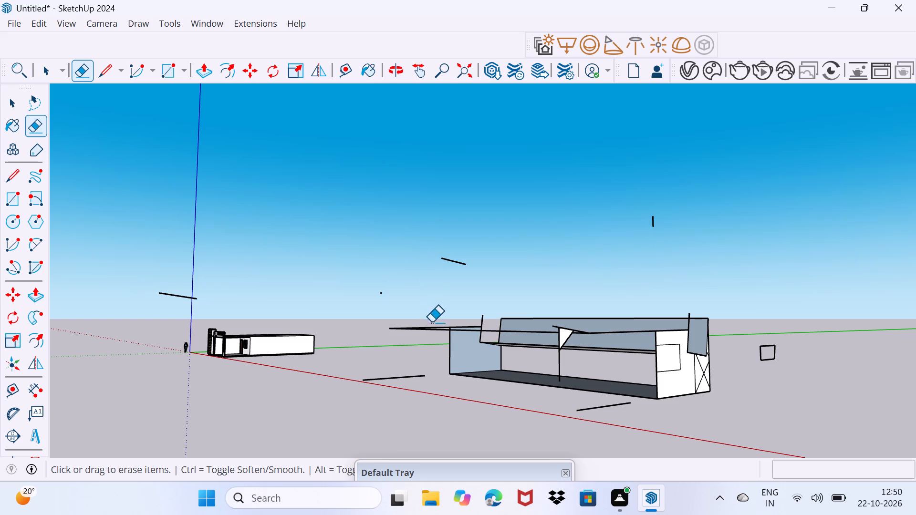
Erase the projecting roof lines and the edges bounding the blue-grey end wall and long upper wall at the block's open end.
left_click(433, 326)
left_click(433, 328)
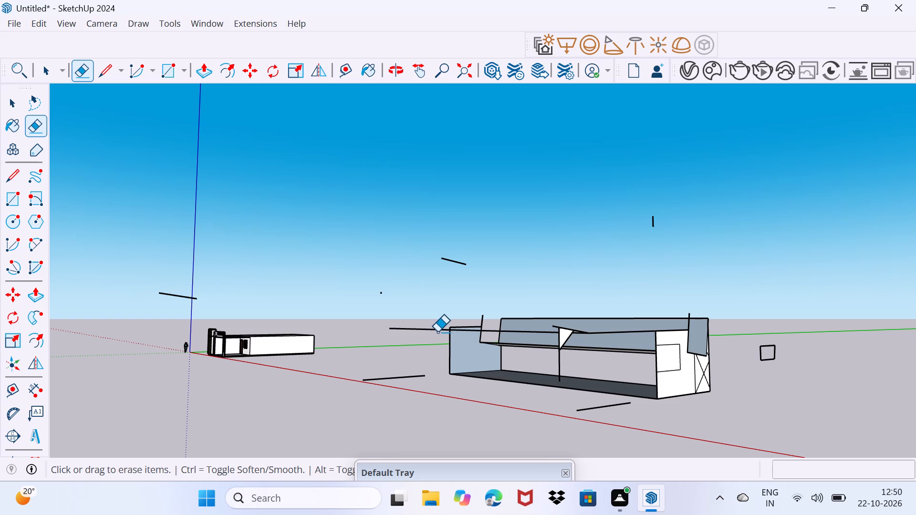
left_click(449, 329)
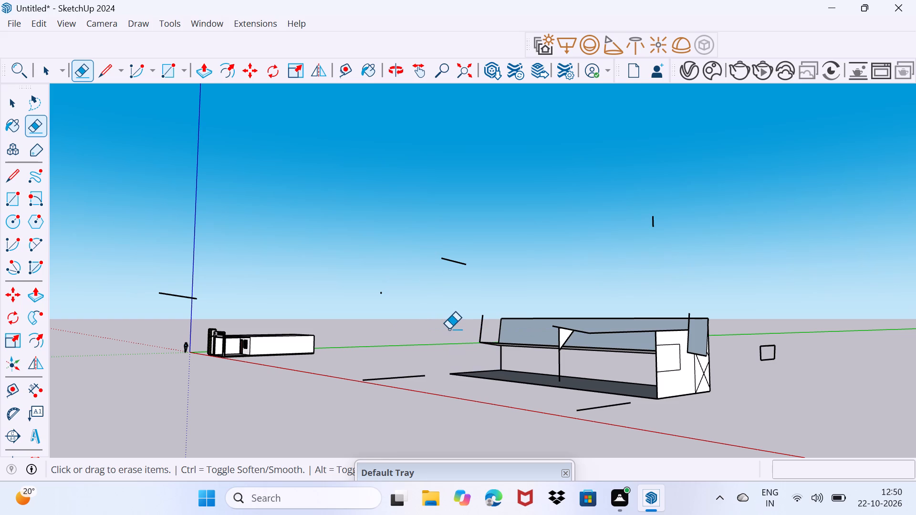
left_click(483, 319)
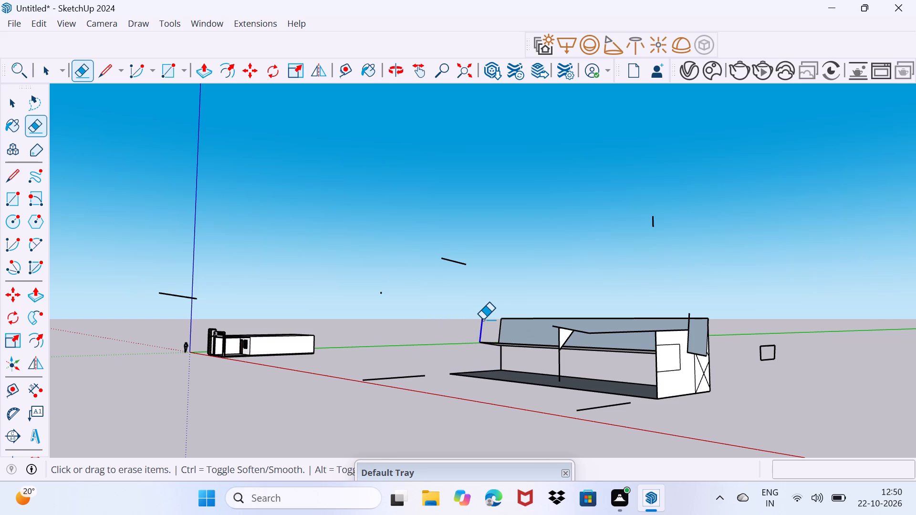
left_click(500, 318)
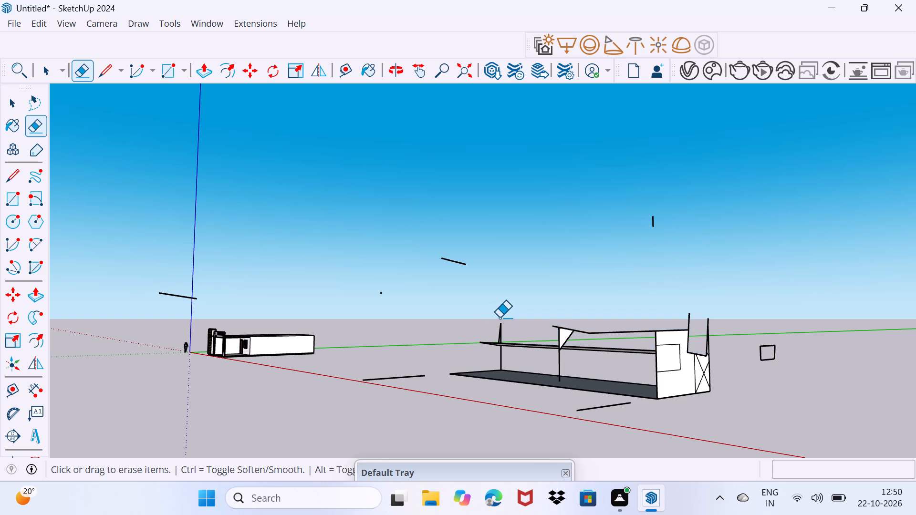
left_click_drag(500, 323, 491, 343)
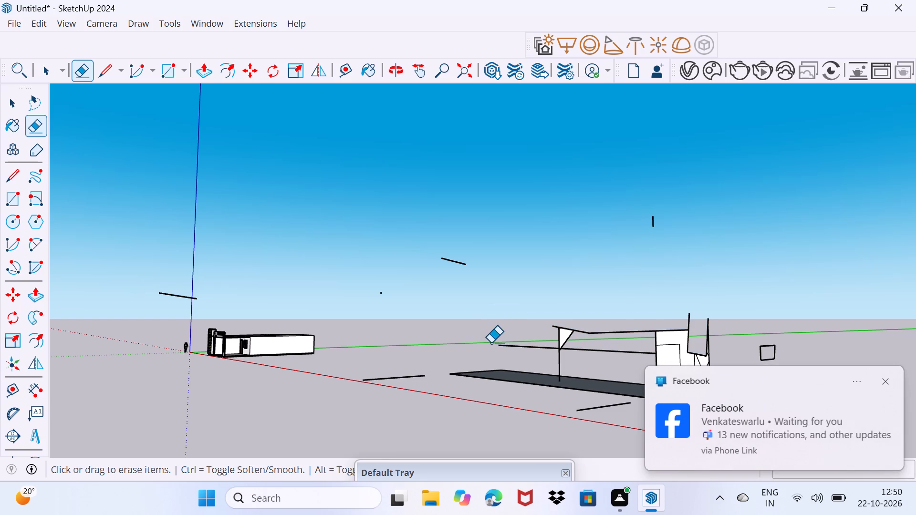
Erase the long line above the dark floor panel, the loose lines beside and above it, and the panel's far edge.
left_click(500, 344)
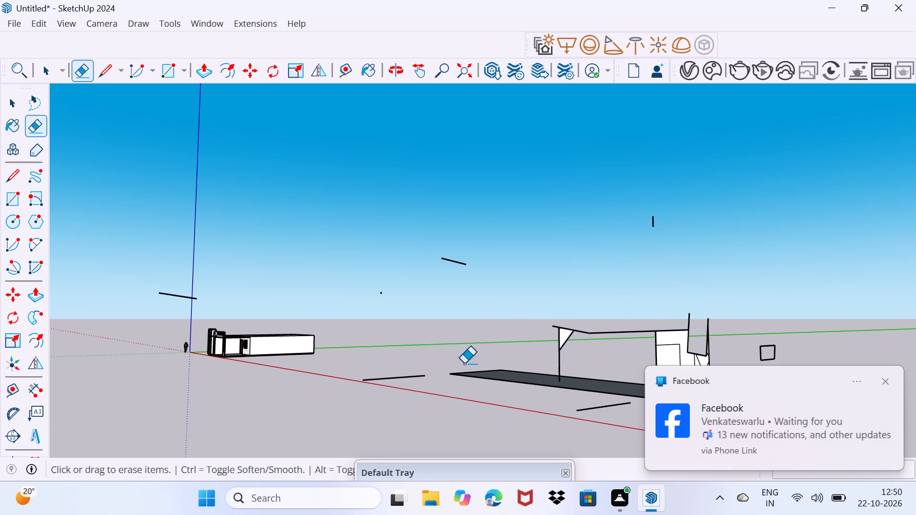
left_click(389, 375)
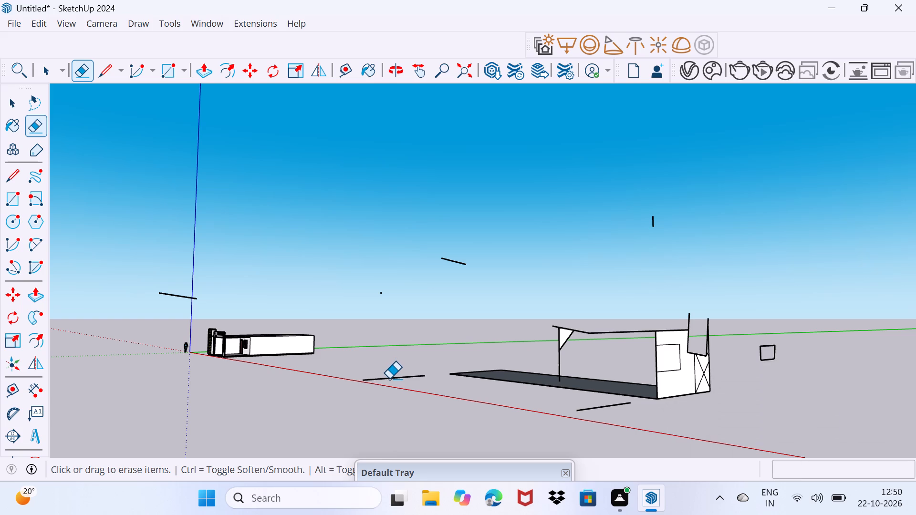
left_click(390, 377)
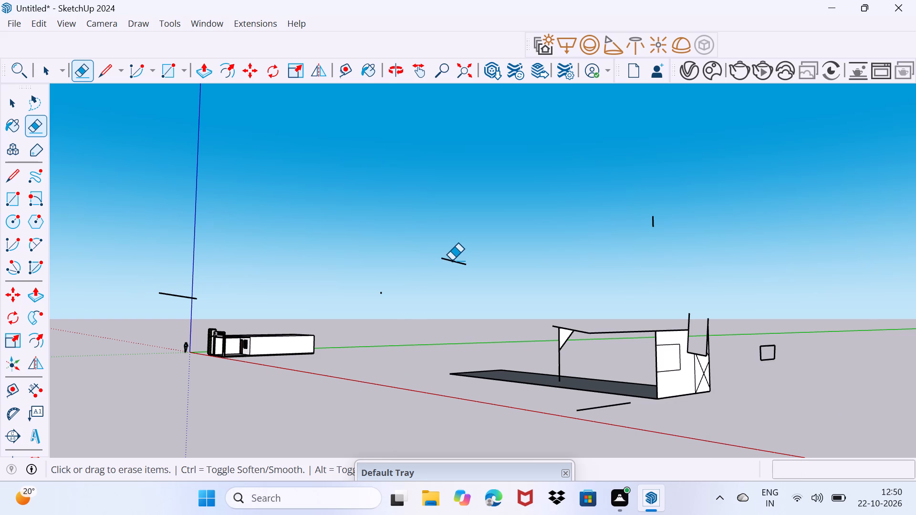
left_click(452, 260)
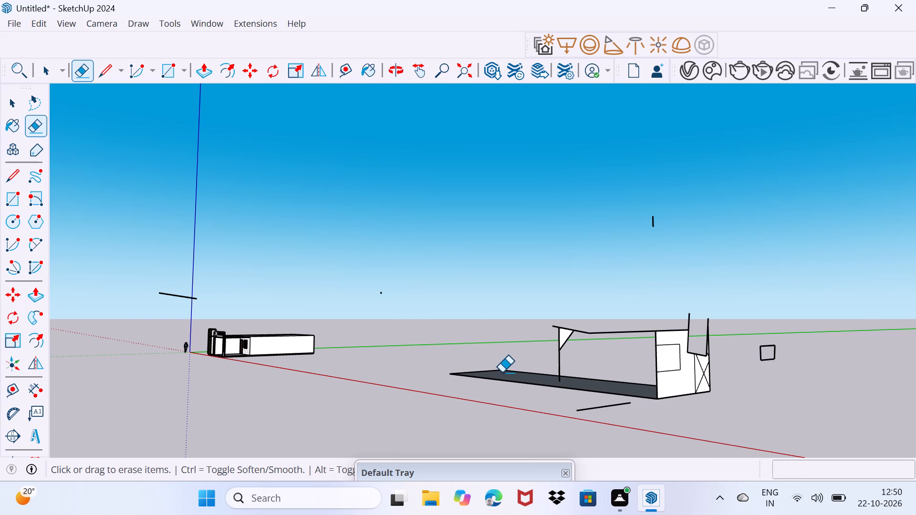
left_click(502, 371)
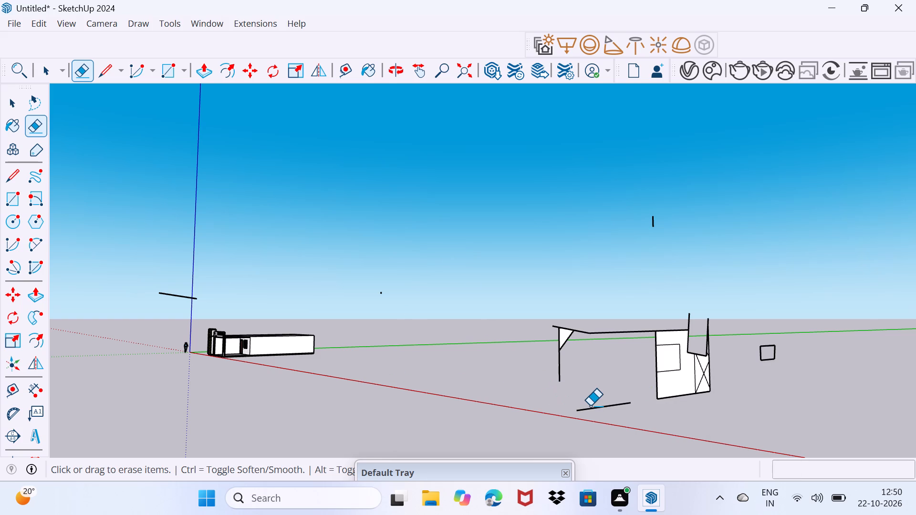
Erase the projecting roof line, the small triangular panel with its post, and the loose ground line beside the white end wall.
left_click(590, 406)
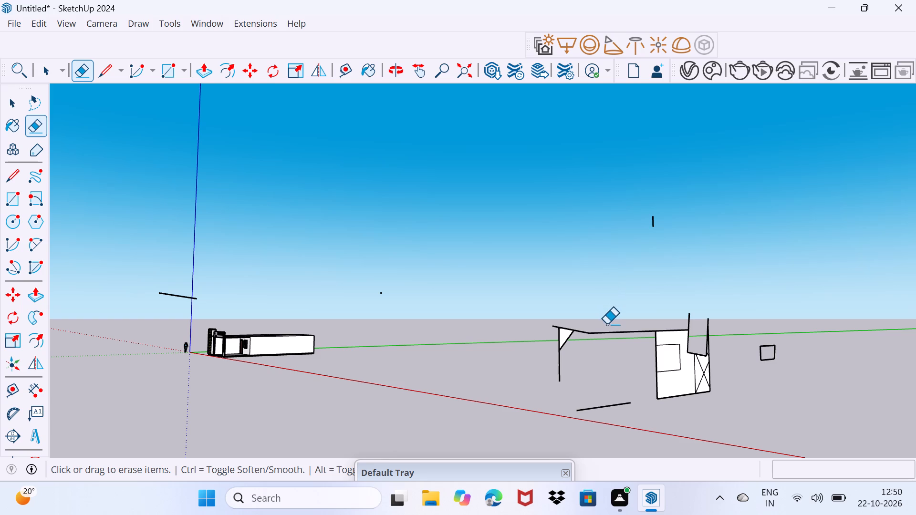
left_click(607, 330)
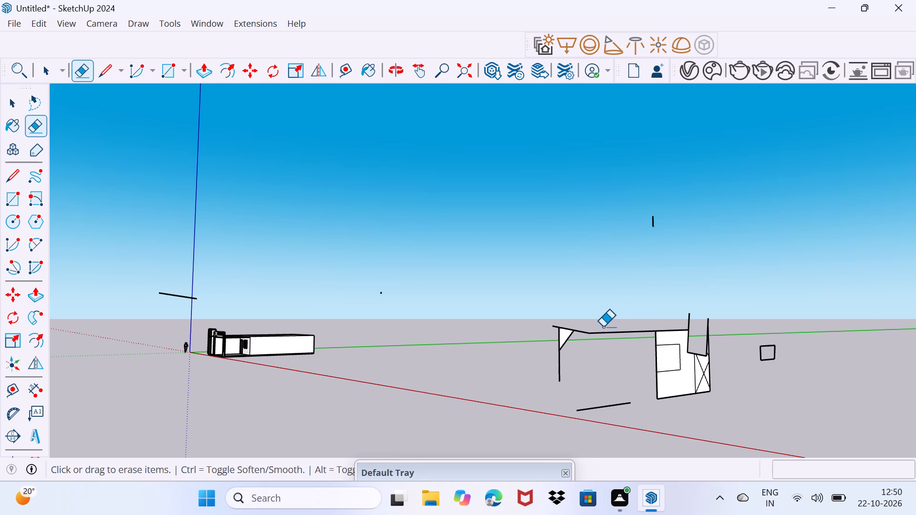
left_click(603, 332)
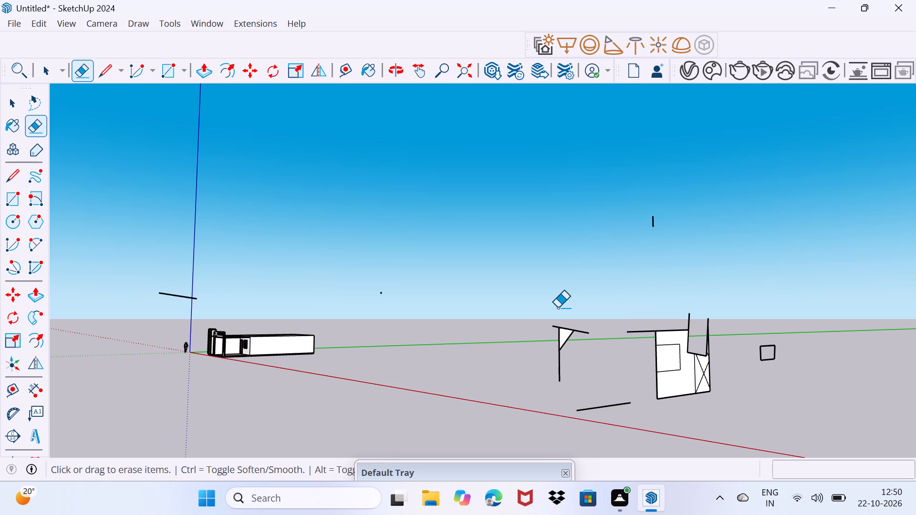
left_click(554, 332)
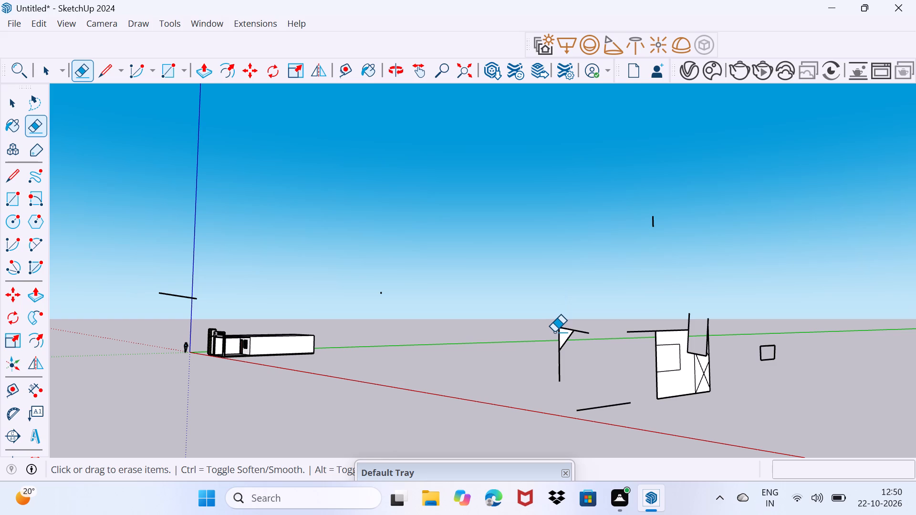
left_click(562, 338)
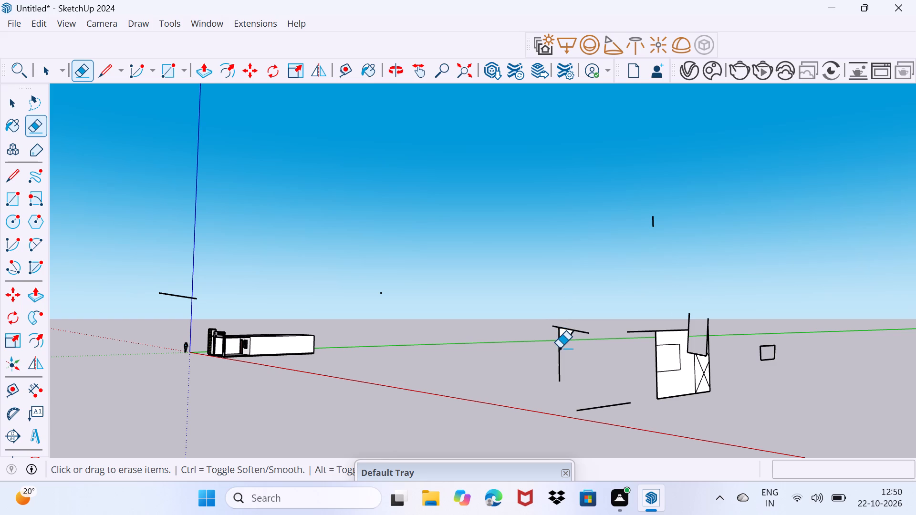
left_click(560, 348)
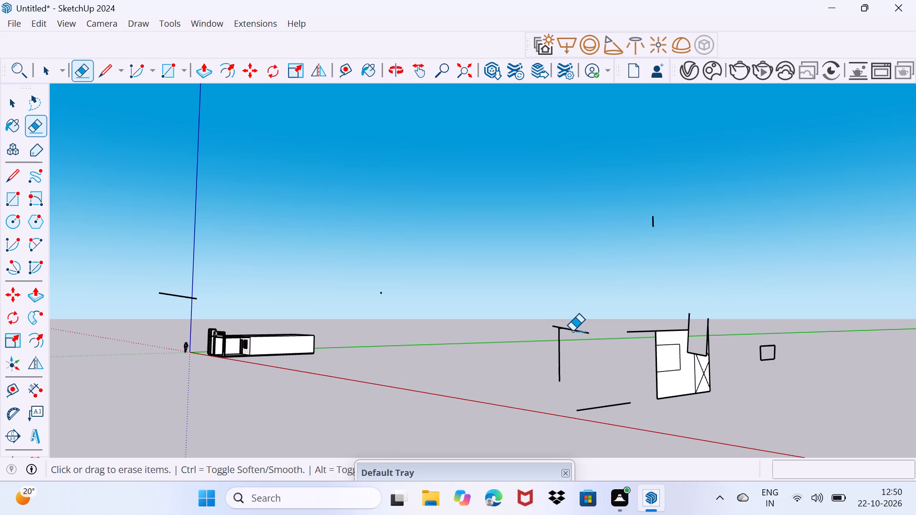
left_click(573, 329)
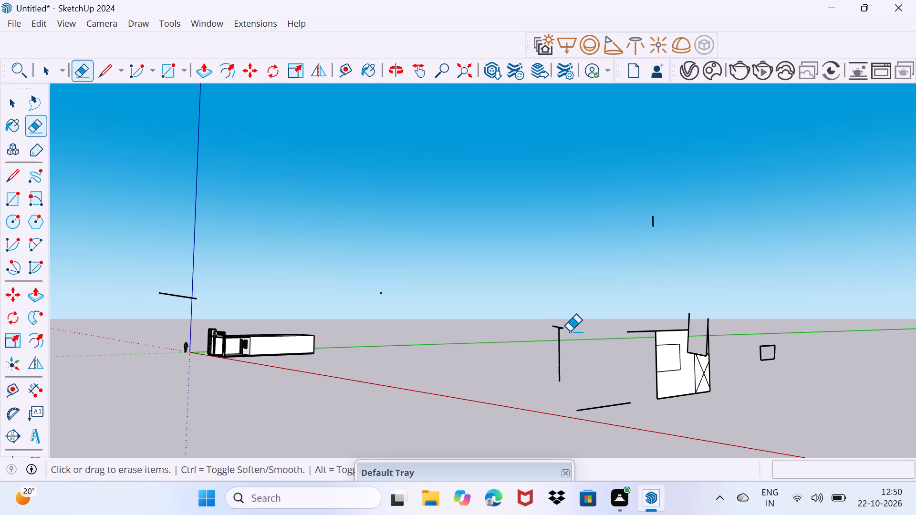
left_click(559, 328)
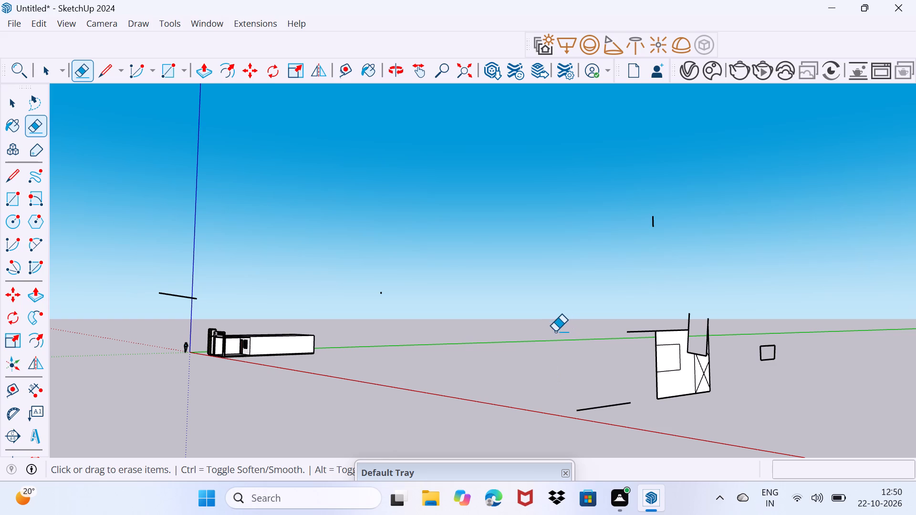
left_click(585, 409)
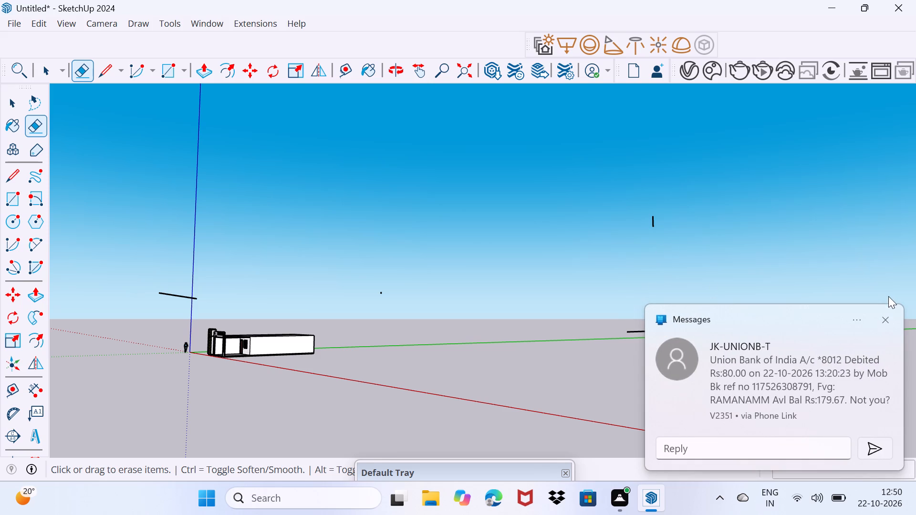
left_click(887, 316)
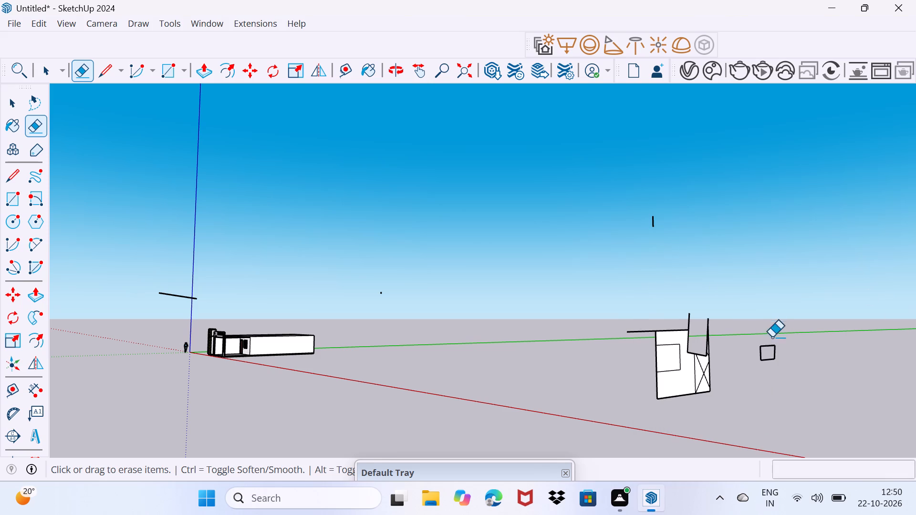
Erase the tip of the tall upright on the white end wall and the short vertical line floating above it.
left_click(708, 323)
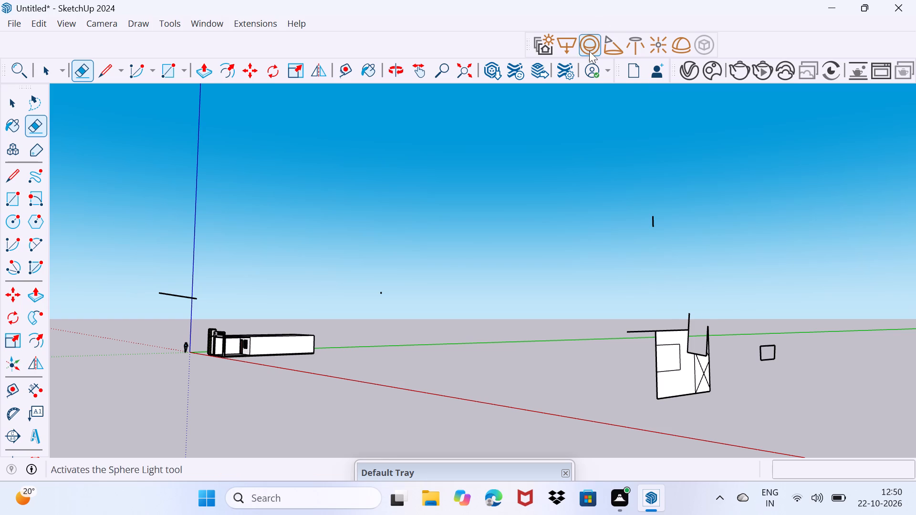
left_click(651, 226)
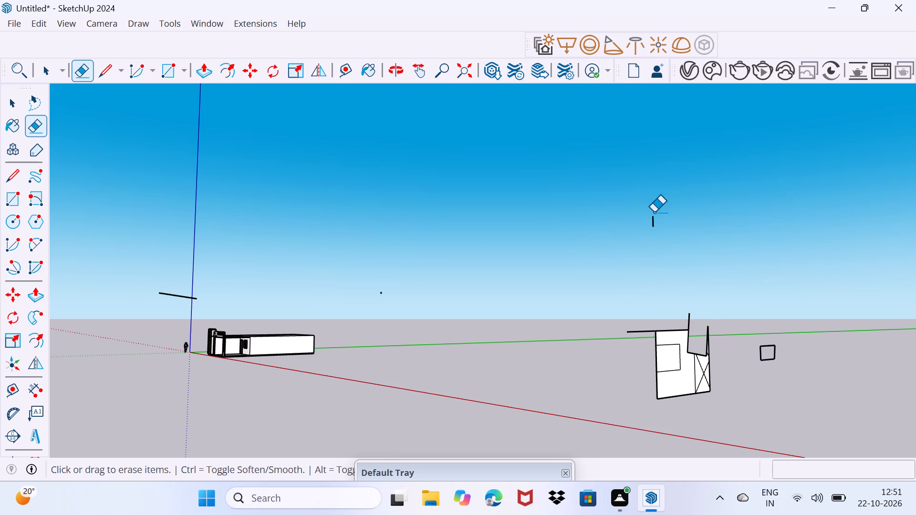
left_click(652, 219)
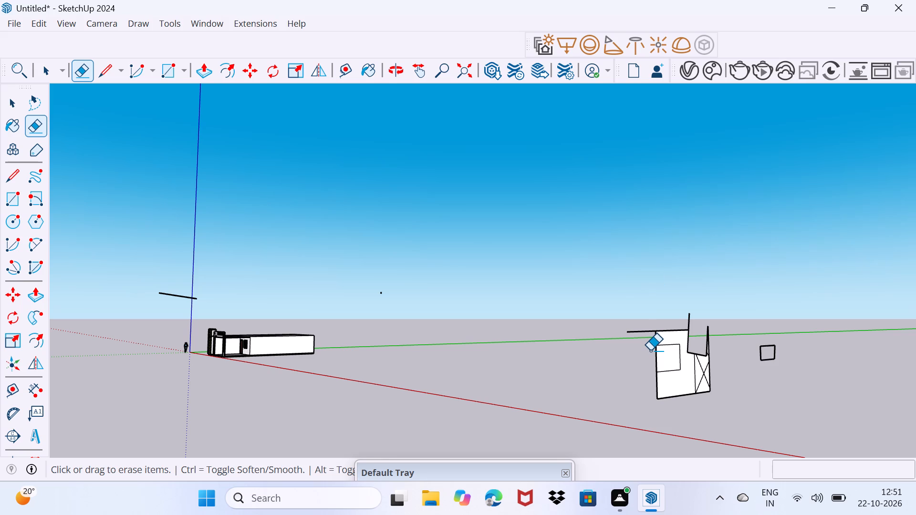
Erase the white end wall's outer vertical and top edges and the upright line rising above it.
left_click(650, 350)
left_click(654, 352)
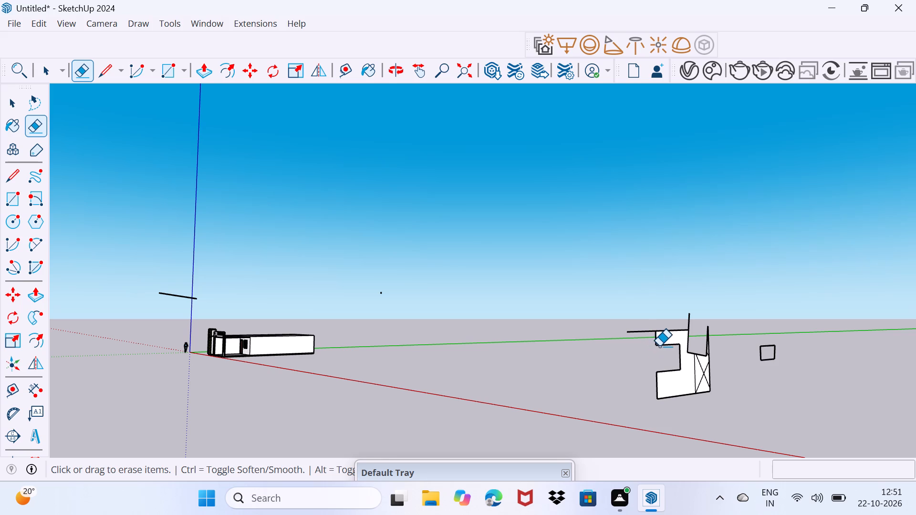
left_click(659, 346)
left_click(668, 330)
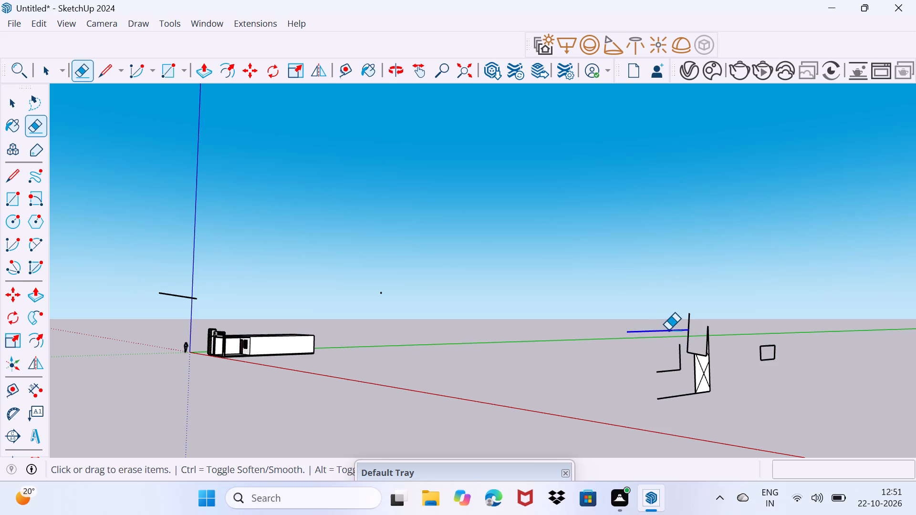
left_click(686, 321)
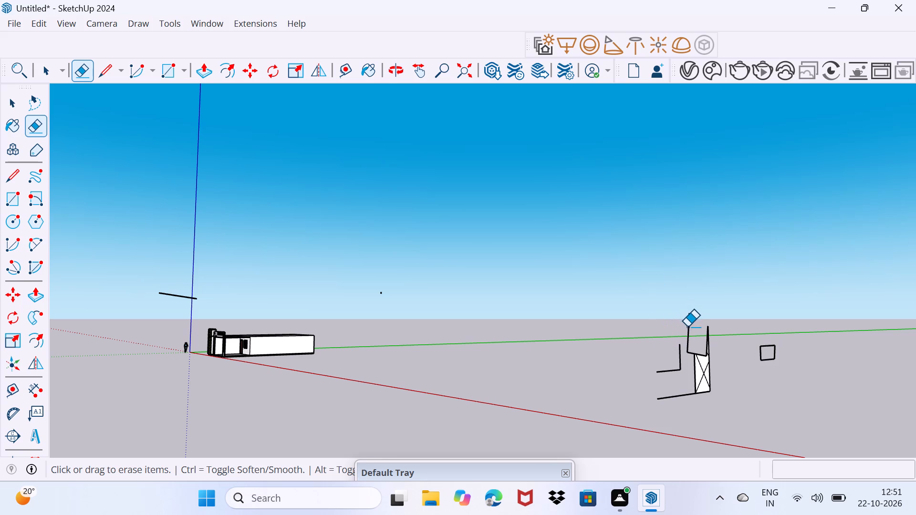
left_click(690, 328)
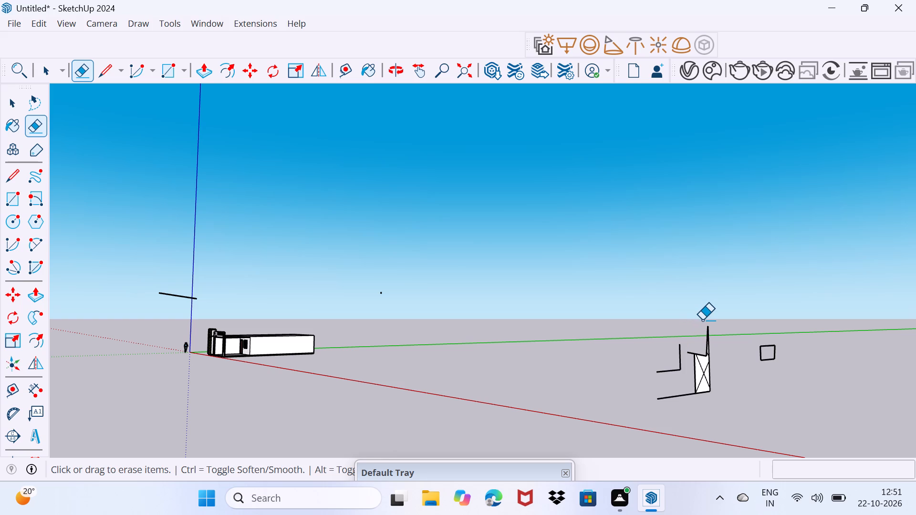
Erase the thin spike, diagonals and side edges of the narrow cross-braced panel at the end wall.
left_click(707, 325)
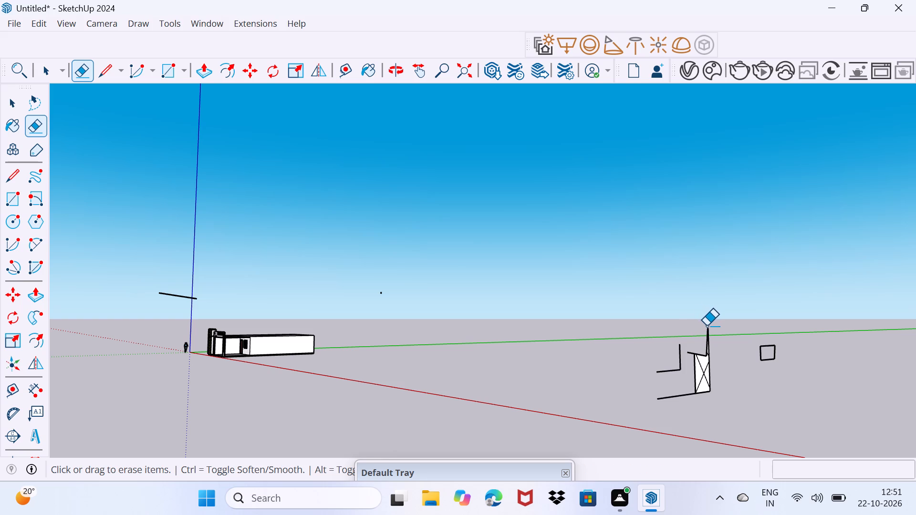
left_click(707, 328)
left_click(704, 353)
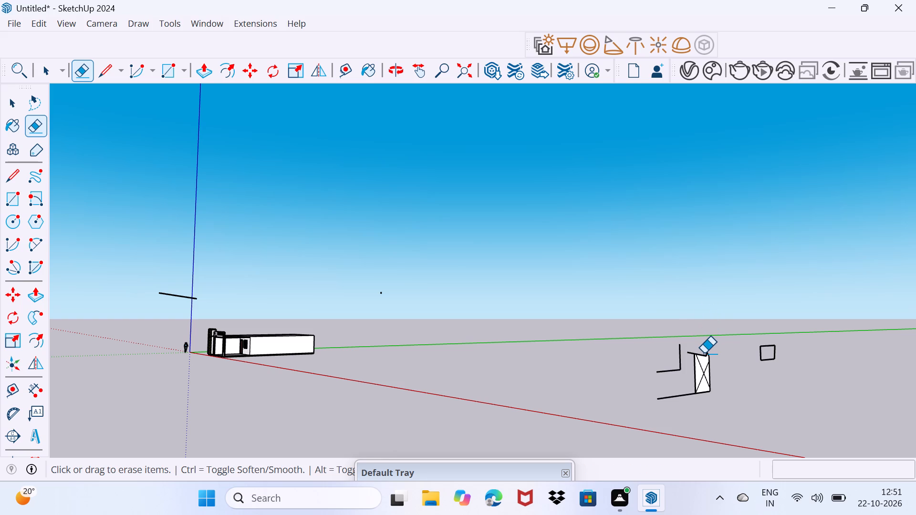
left_click(703, 357)
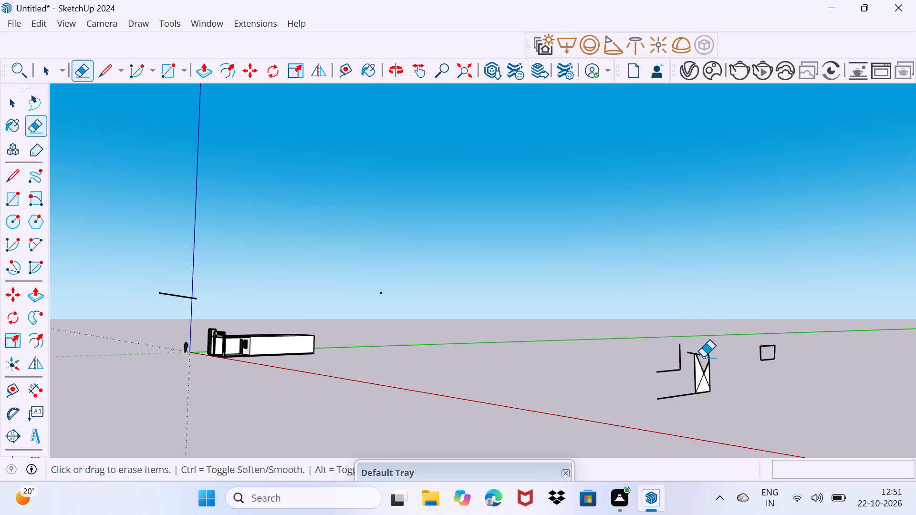
left_click(705, 353)
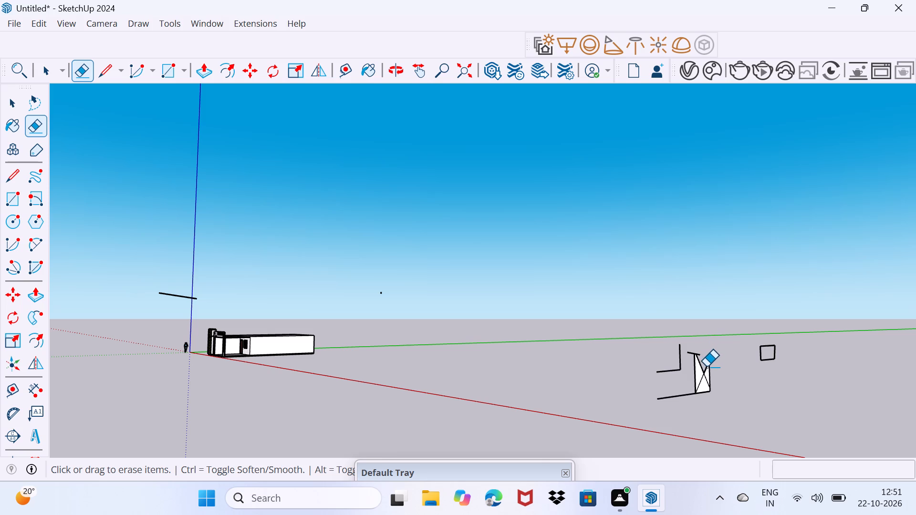
left_click(707, 367)
left_click(699, 390)
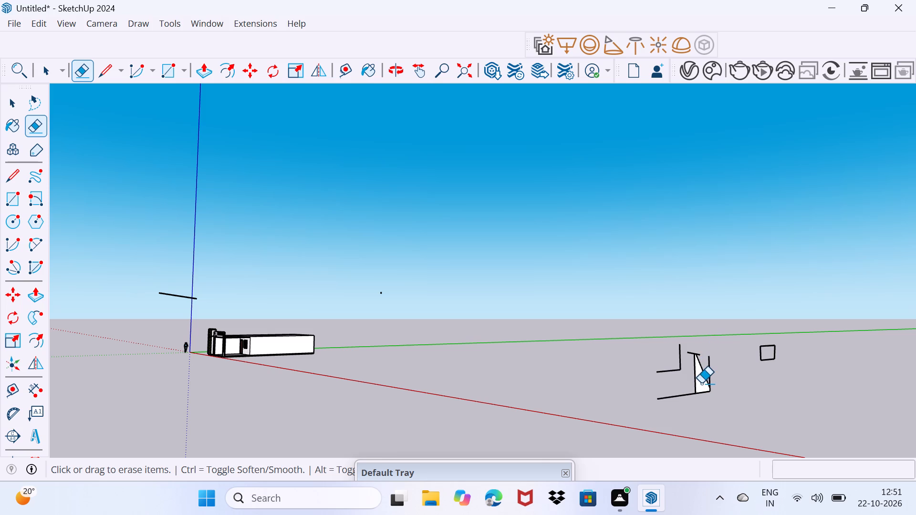
left_click(704, 377)
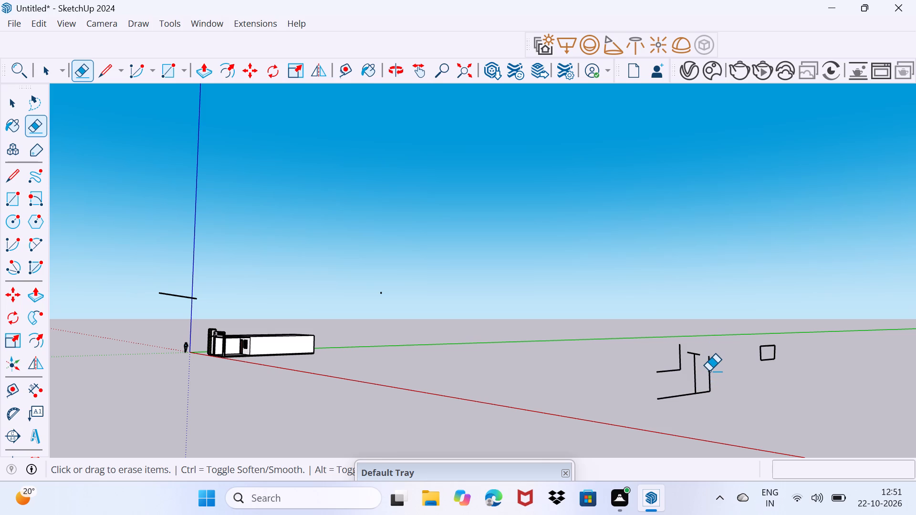
left_click(709, 371)
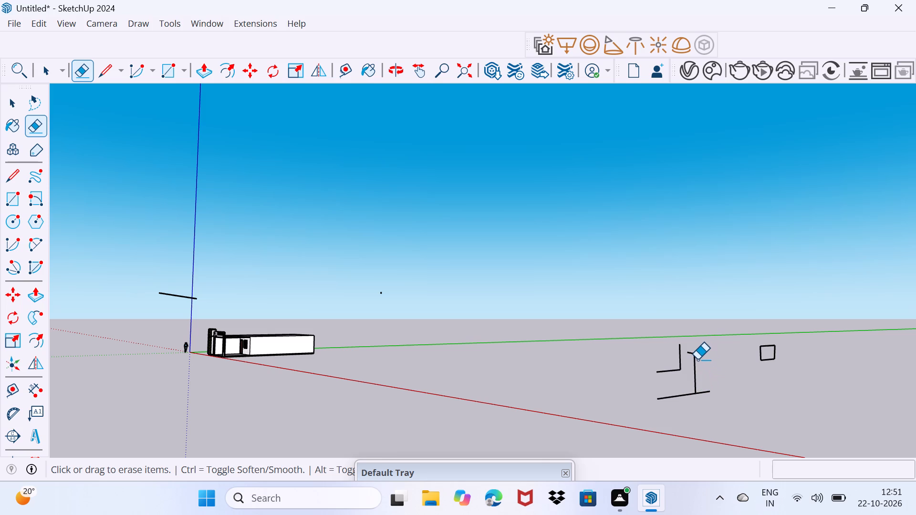
left_click(696, 355)
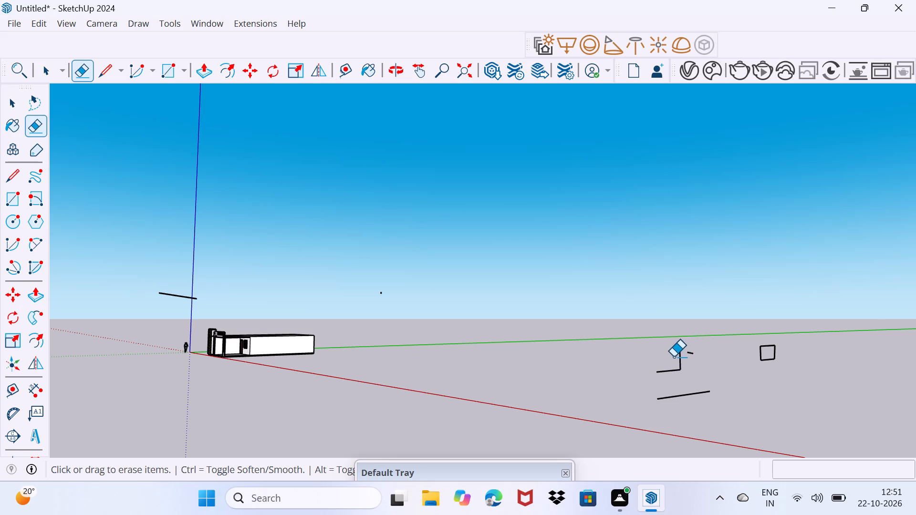
Erase the end wall's leftover base line and the two remaining edges of its window opening.
left_click(678, 396)
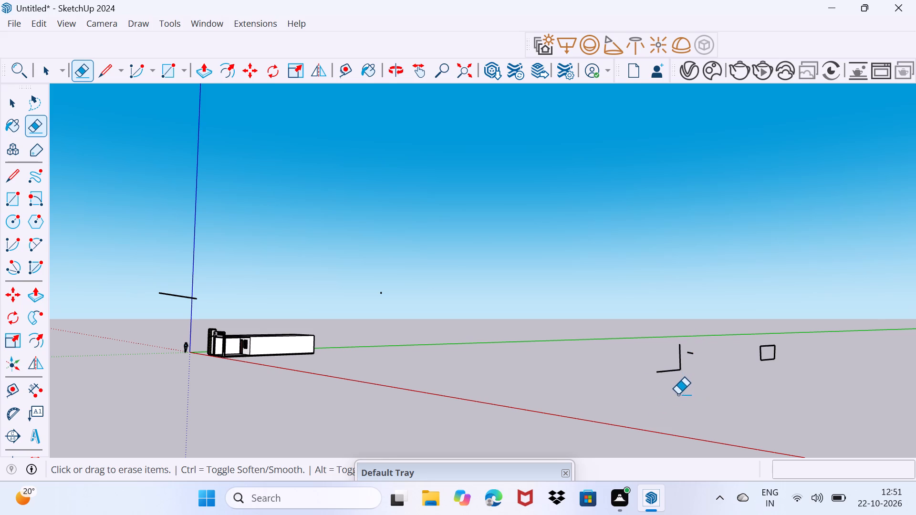
left_click(674, 369)
left_click(682, 360)
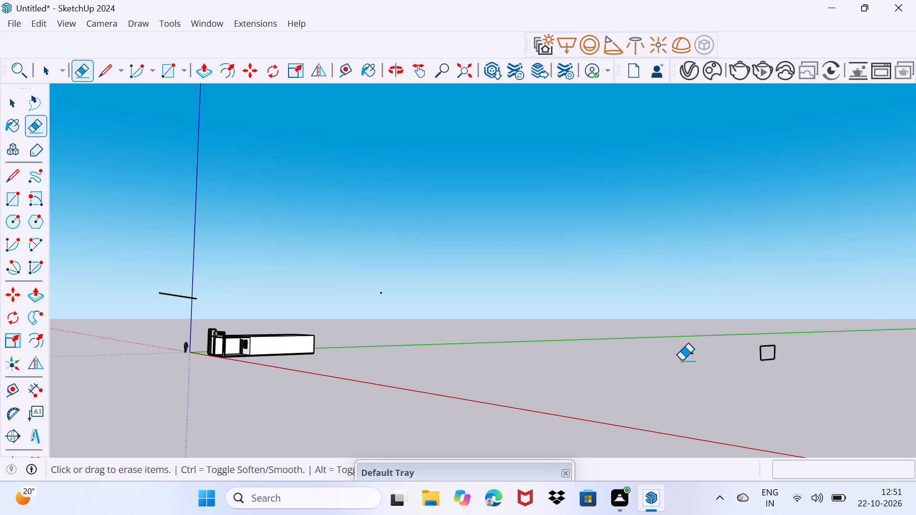
Erase the edges of the small stray square along the green axis and the short line and dot beside it.
left_click(774, 348)
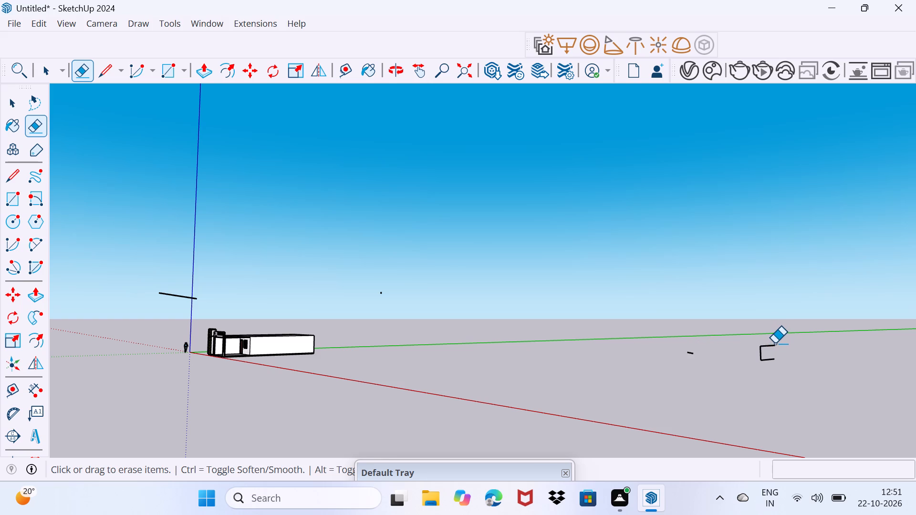
left_click(775, 343)
left_click(770, 347)
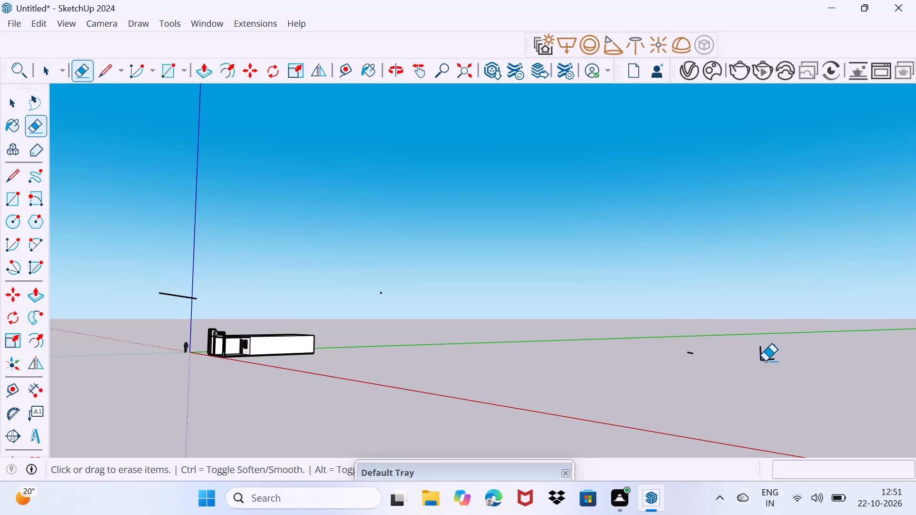
left_click_drag(765, 361, 771, 361)
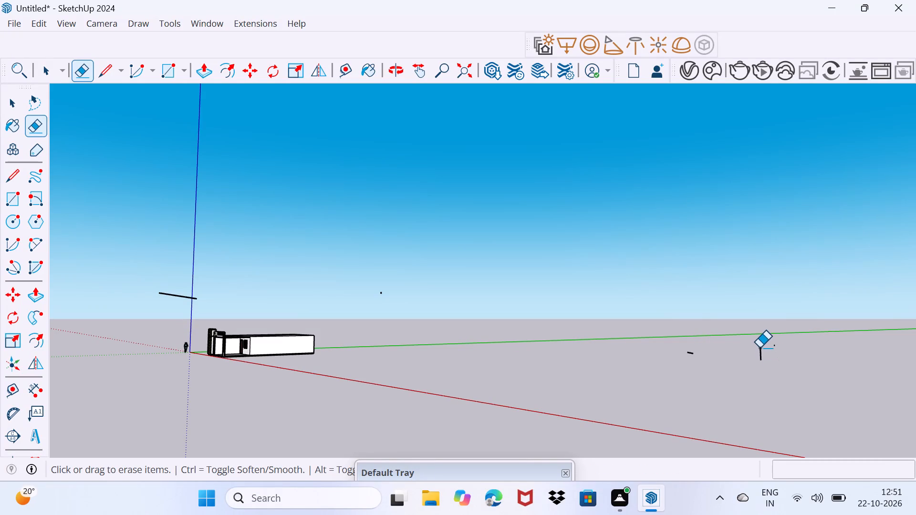
left_click(760, 347)
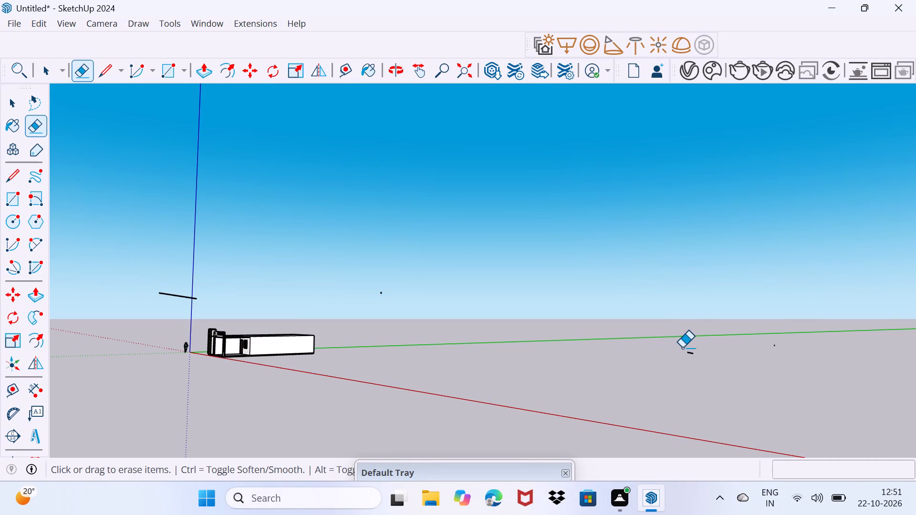
left_click_drag(689, 353, 698, 332)
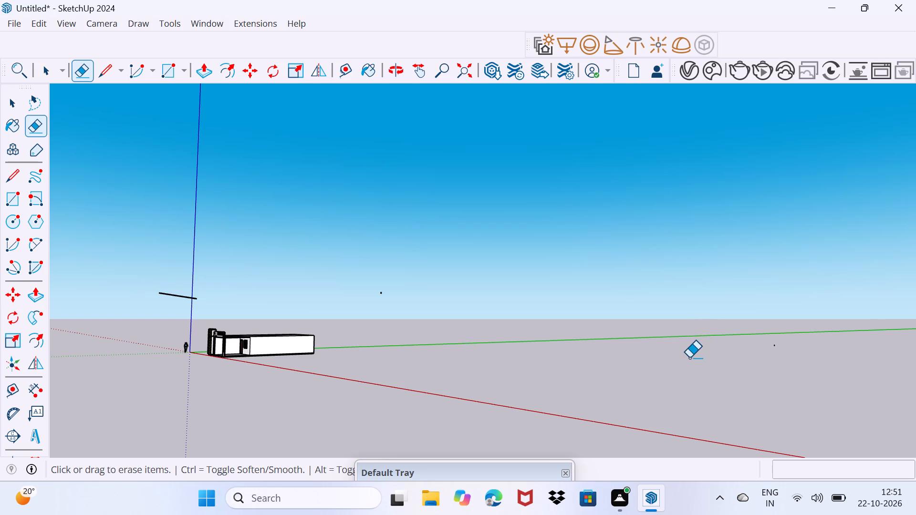
left_click(692, 353)
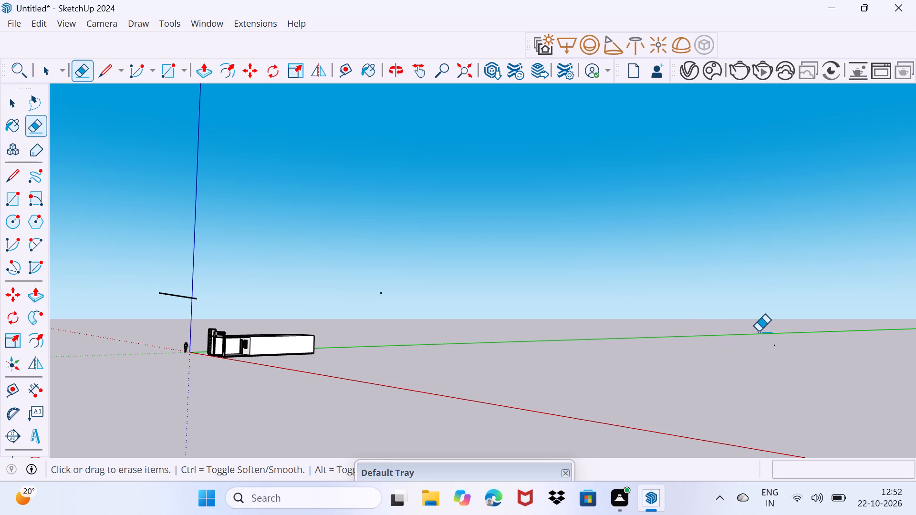
left_click(774, 347)
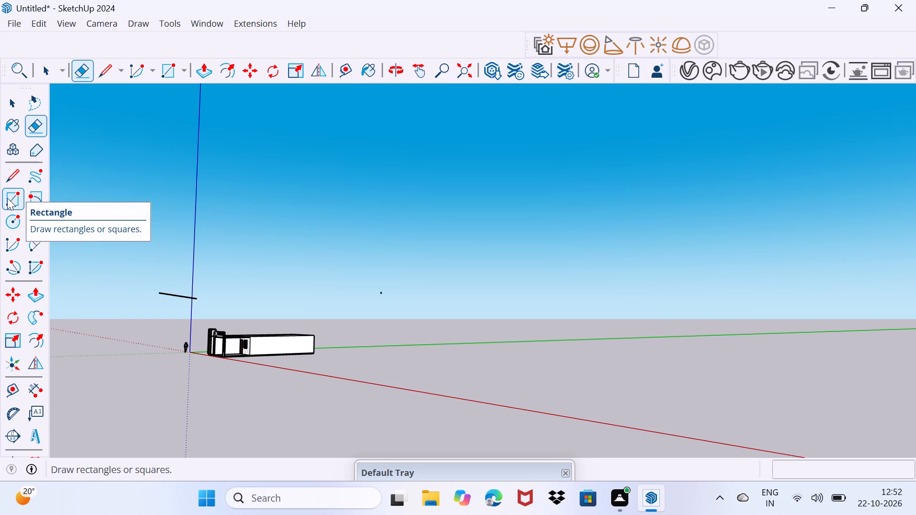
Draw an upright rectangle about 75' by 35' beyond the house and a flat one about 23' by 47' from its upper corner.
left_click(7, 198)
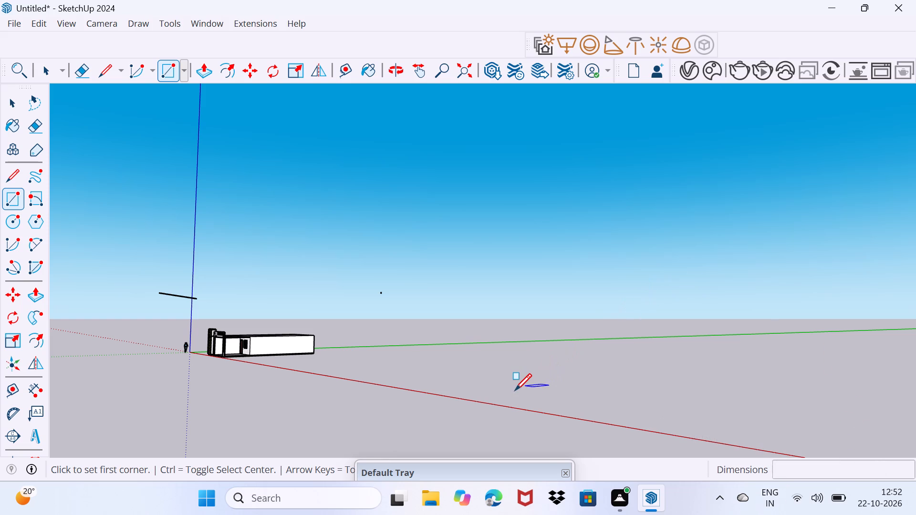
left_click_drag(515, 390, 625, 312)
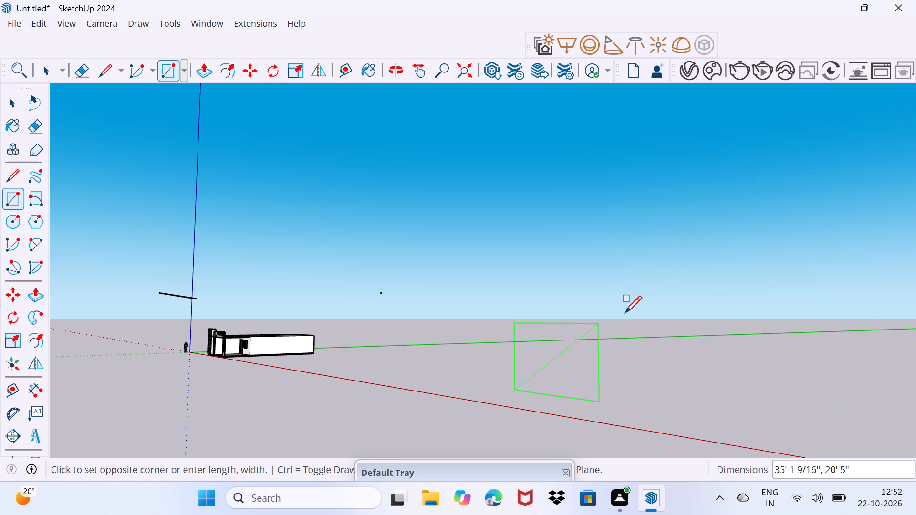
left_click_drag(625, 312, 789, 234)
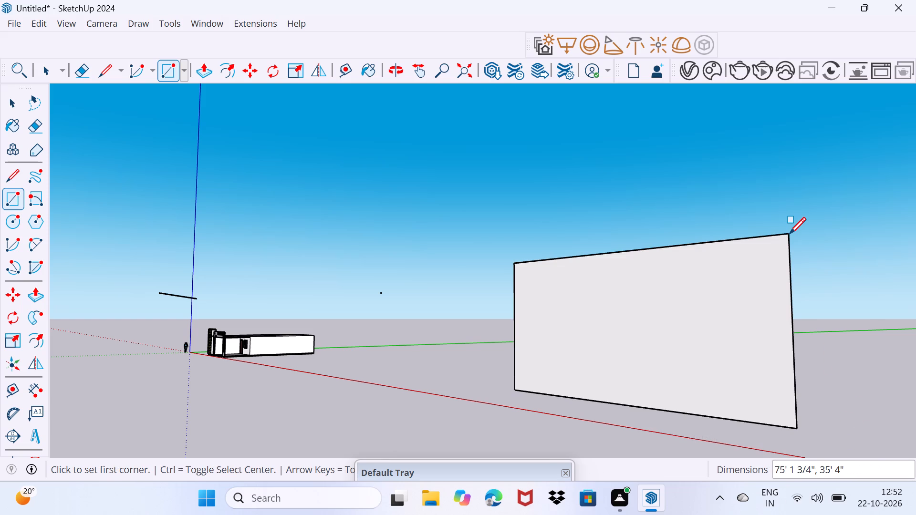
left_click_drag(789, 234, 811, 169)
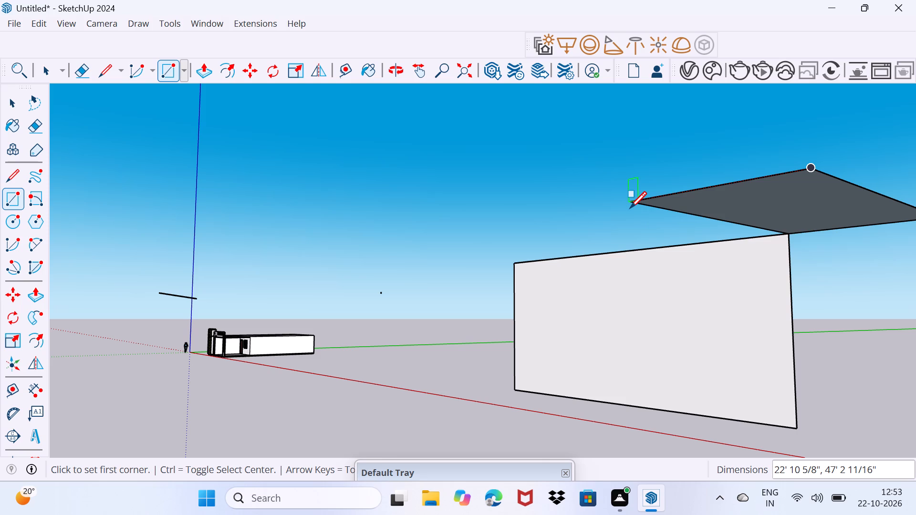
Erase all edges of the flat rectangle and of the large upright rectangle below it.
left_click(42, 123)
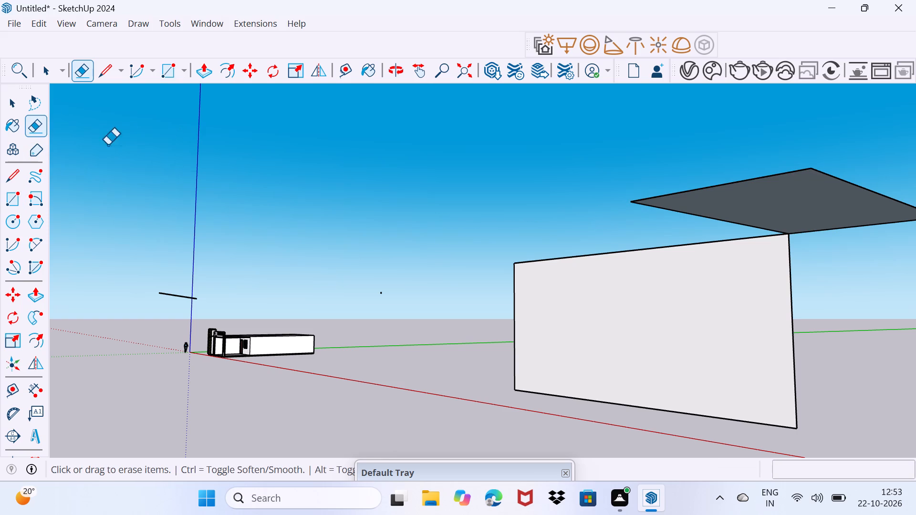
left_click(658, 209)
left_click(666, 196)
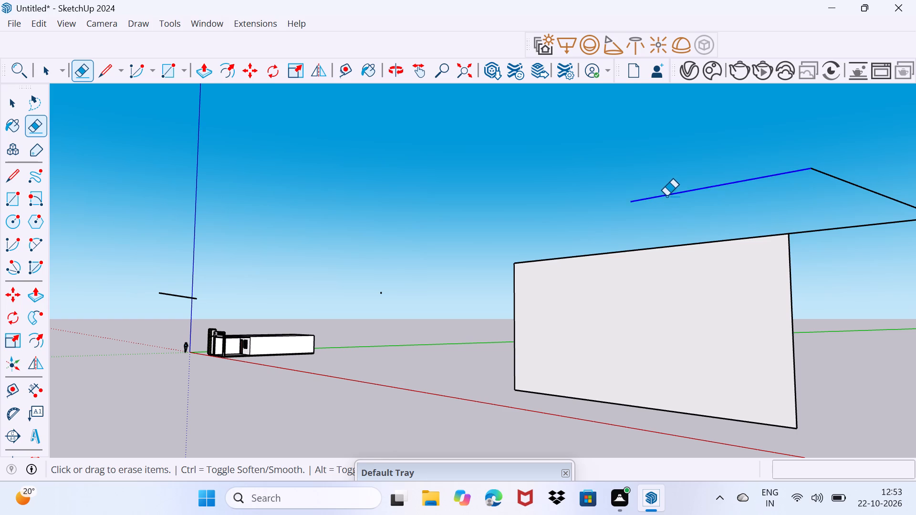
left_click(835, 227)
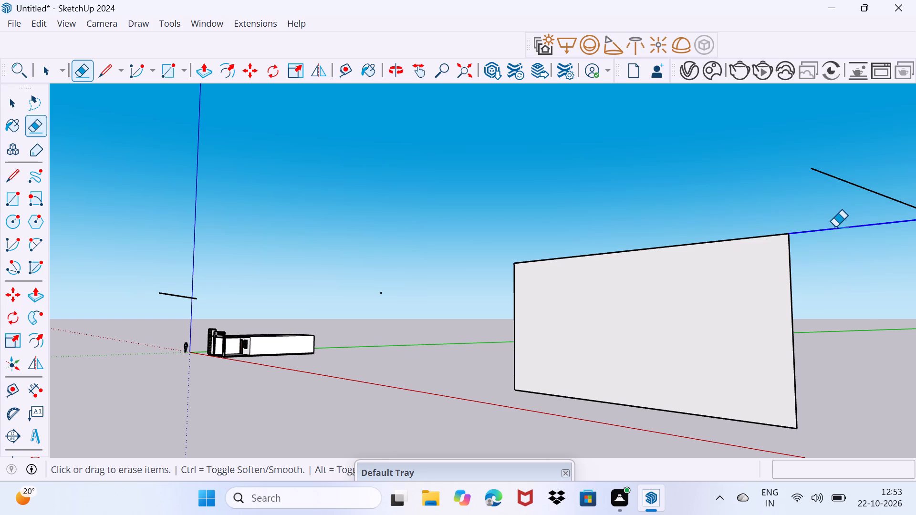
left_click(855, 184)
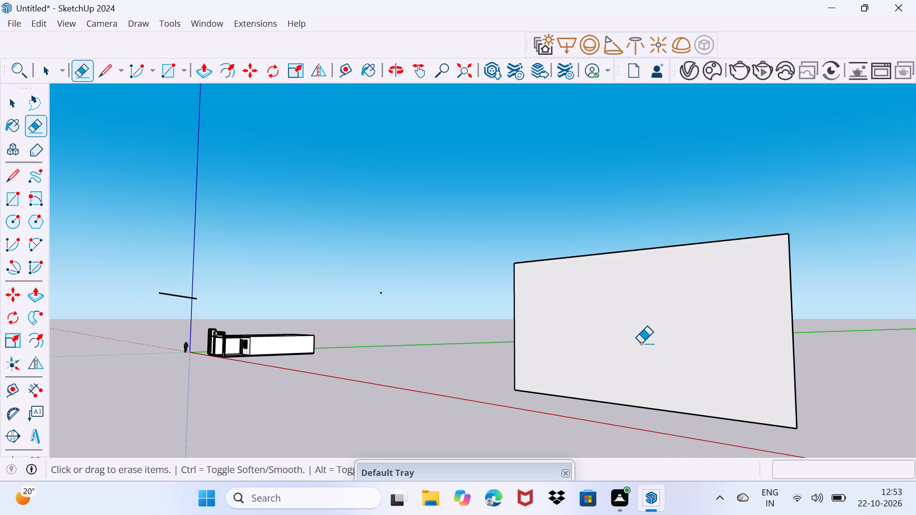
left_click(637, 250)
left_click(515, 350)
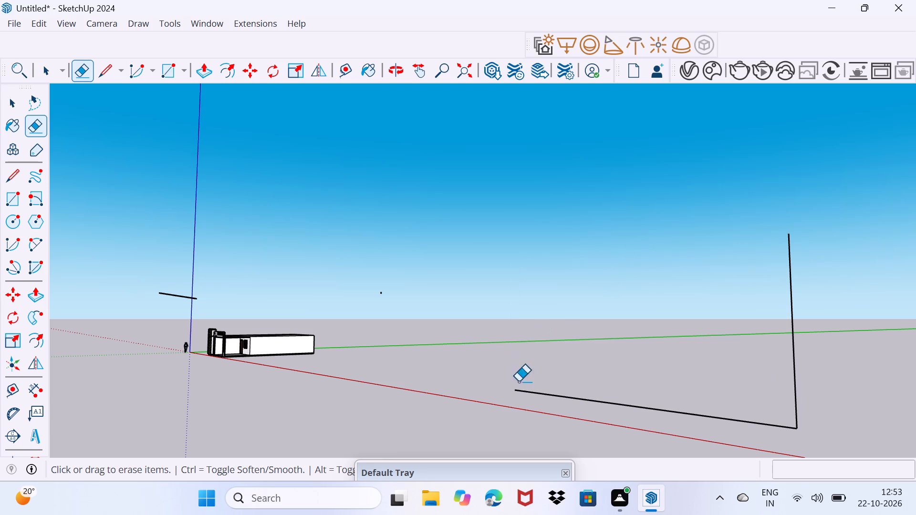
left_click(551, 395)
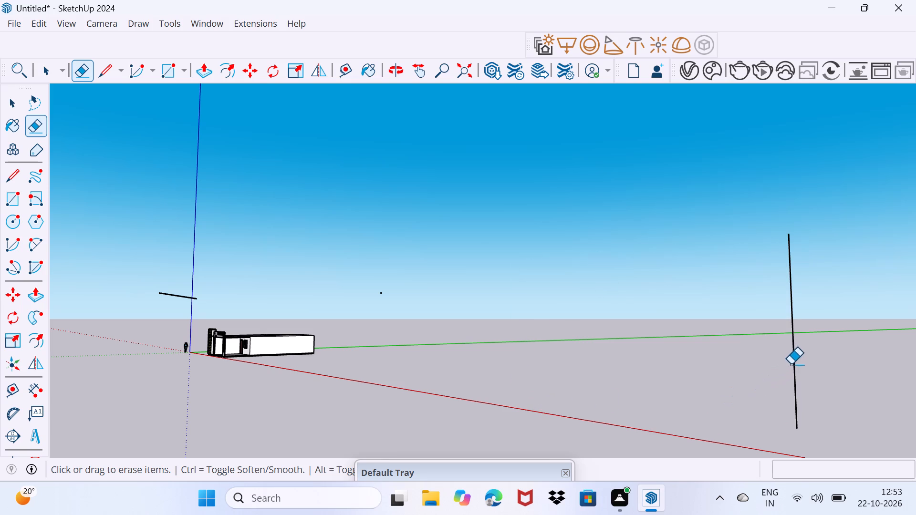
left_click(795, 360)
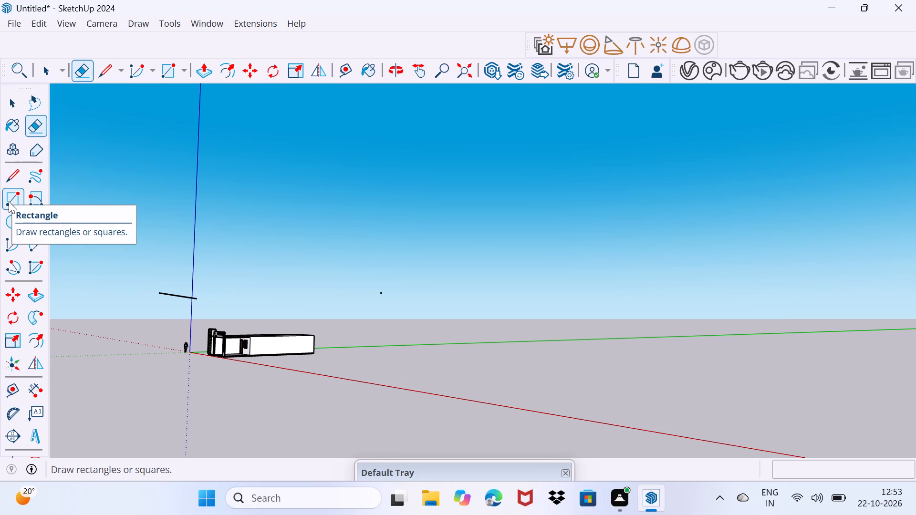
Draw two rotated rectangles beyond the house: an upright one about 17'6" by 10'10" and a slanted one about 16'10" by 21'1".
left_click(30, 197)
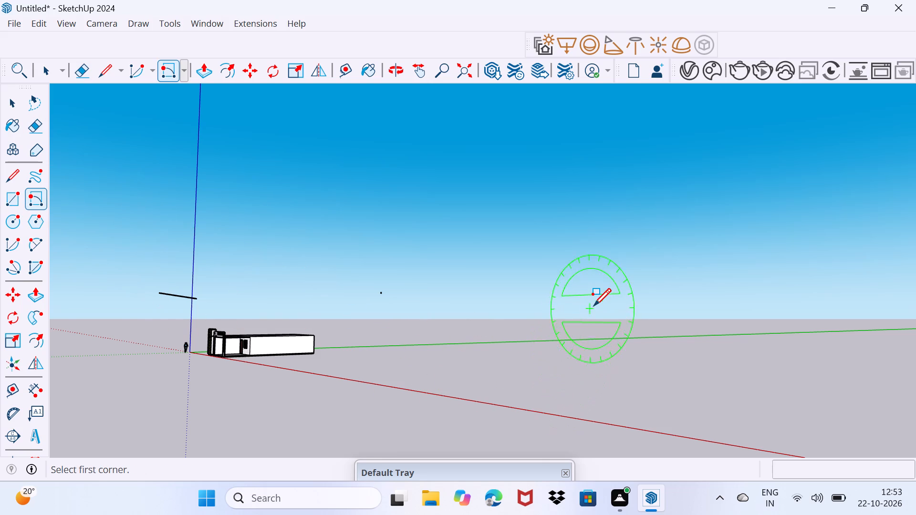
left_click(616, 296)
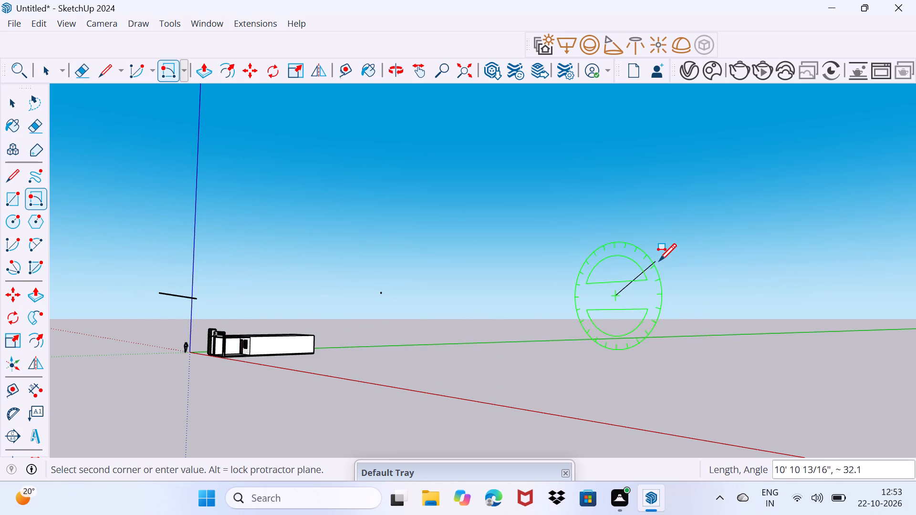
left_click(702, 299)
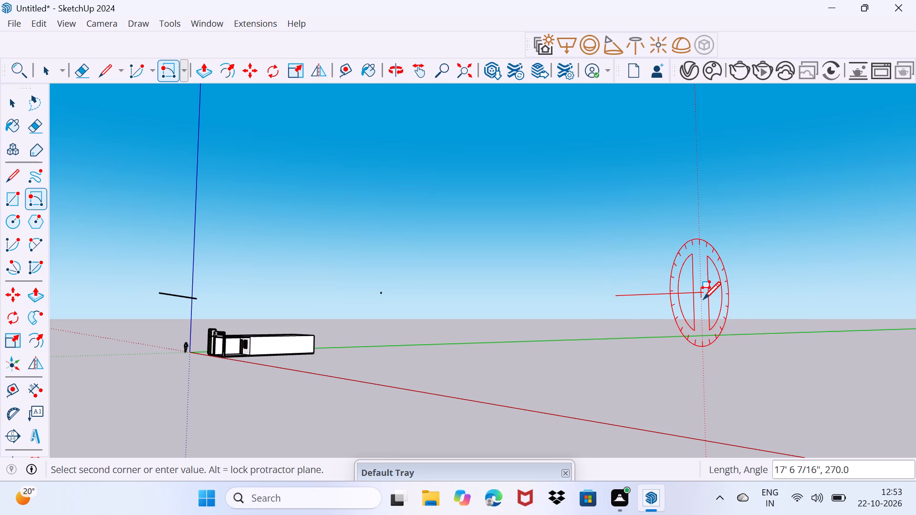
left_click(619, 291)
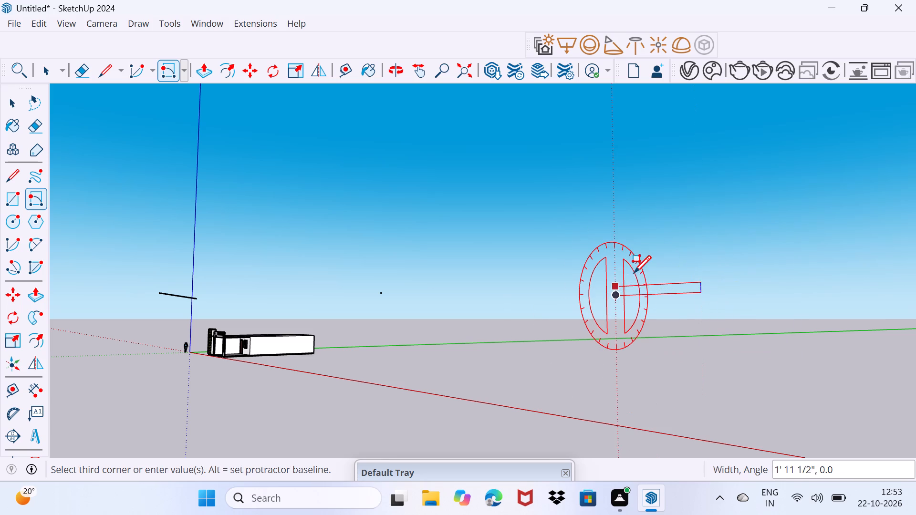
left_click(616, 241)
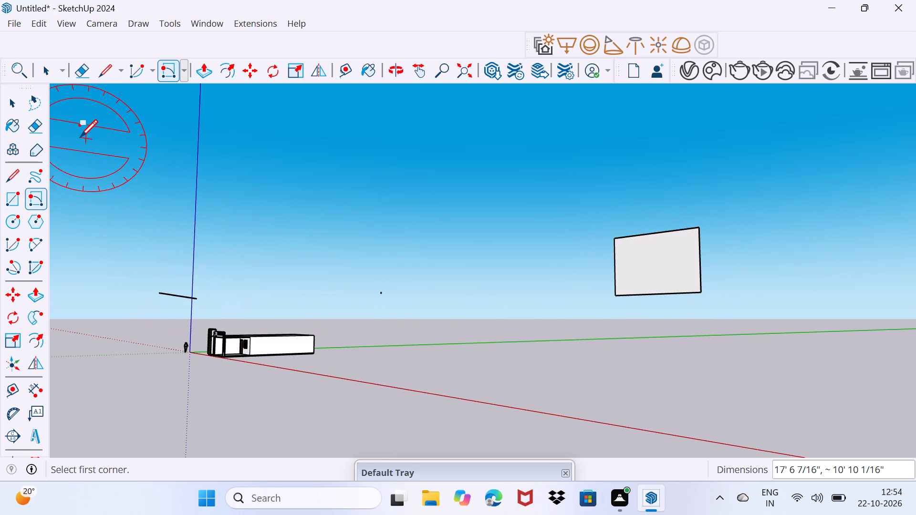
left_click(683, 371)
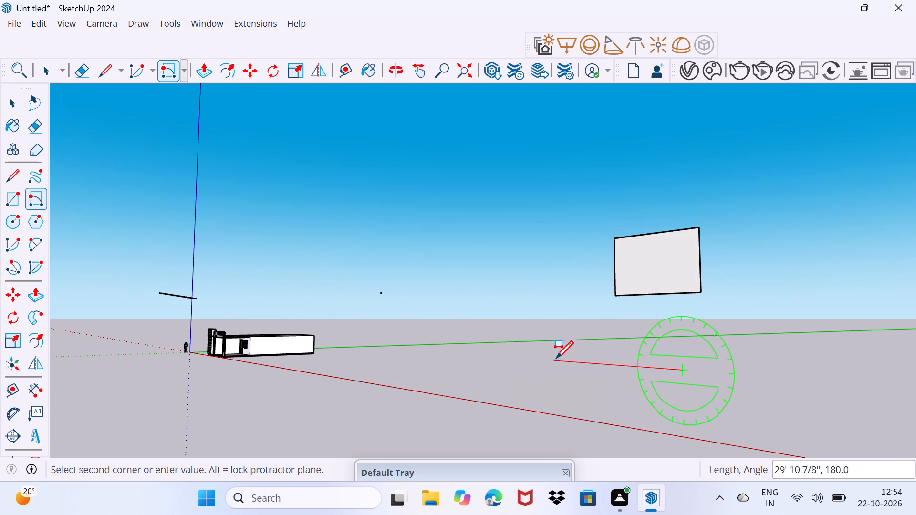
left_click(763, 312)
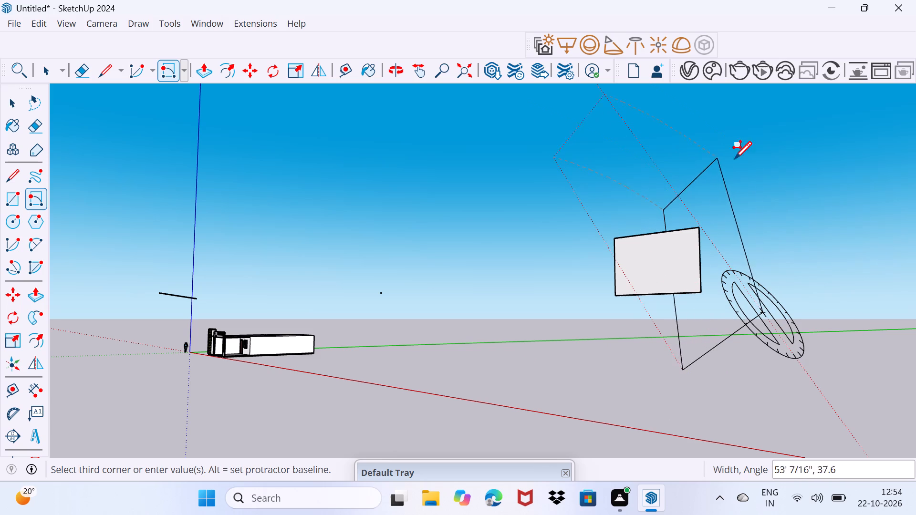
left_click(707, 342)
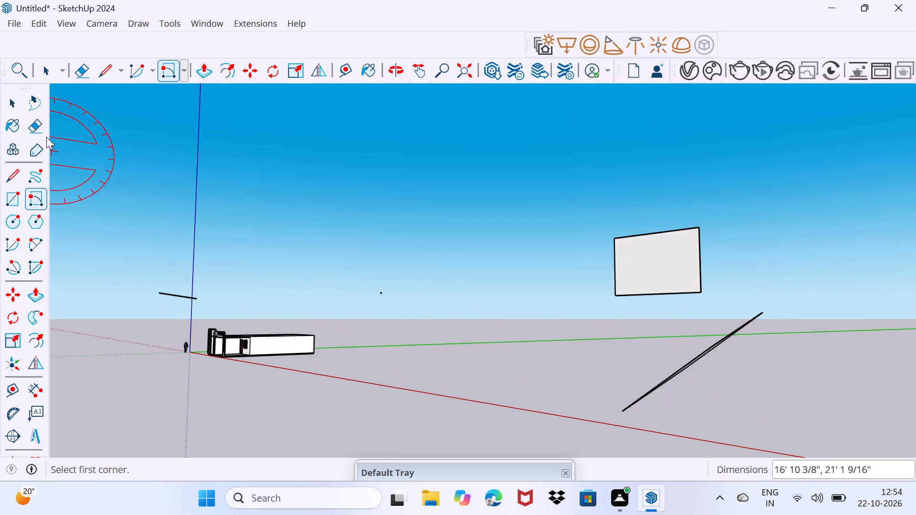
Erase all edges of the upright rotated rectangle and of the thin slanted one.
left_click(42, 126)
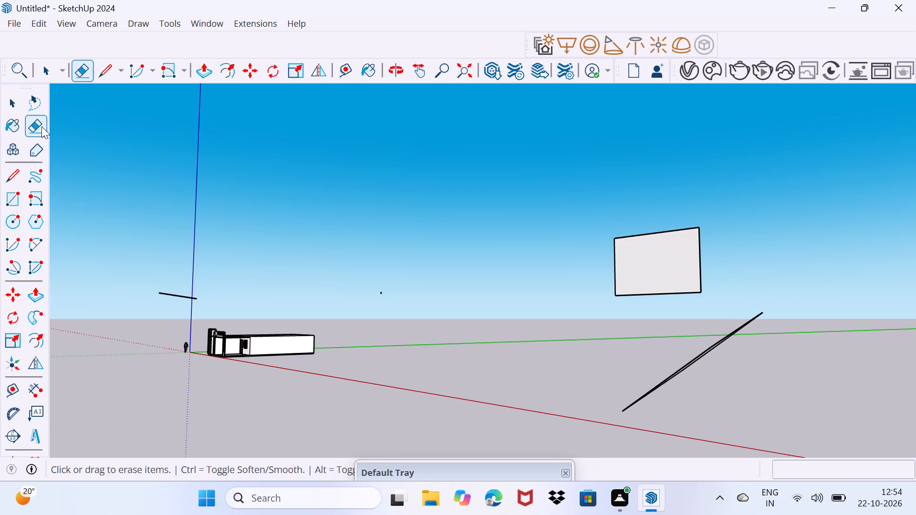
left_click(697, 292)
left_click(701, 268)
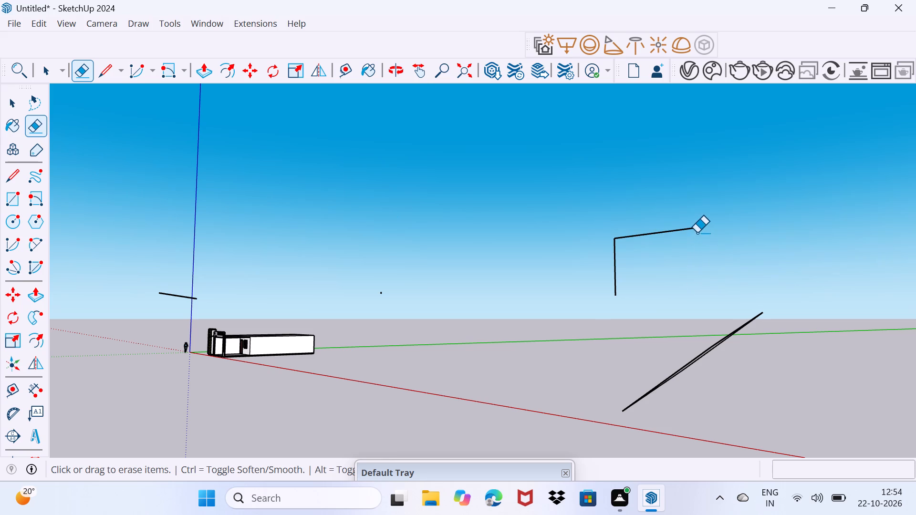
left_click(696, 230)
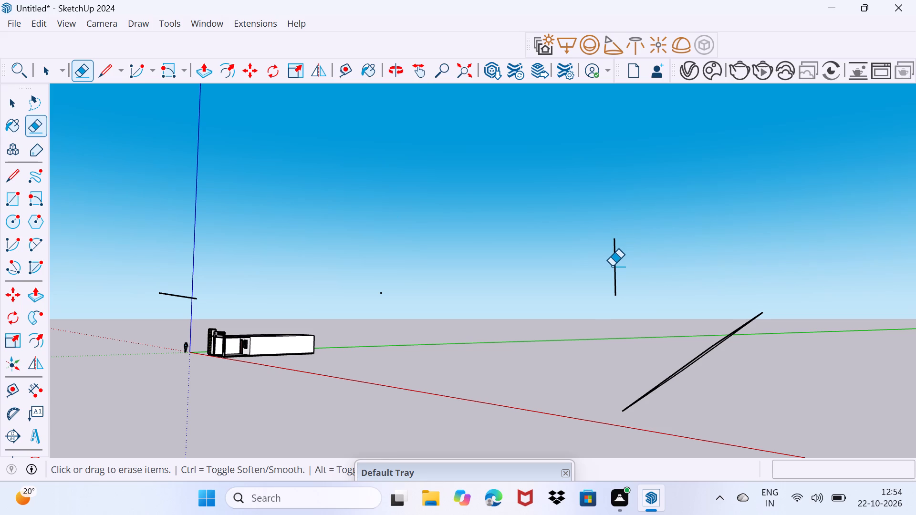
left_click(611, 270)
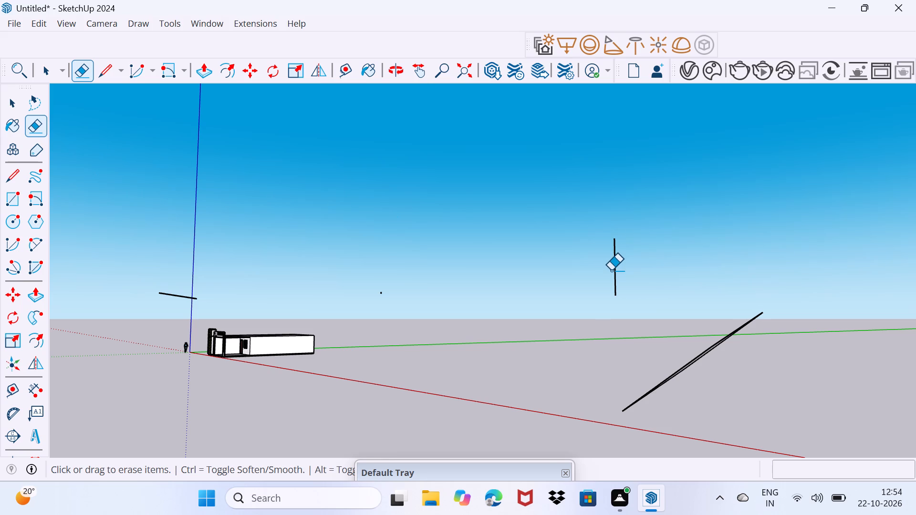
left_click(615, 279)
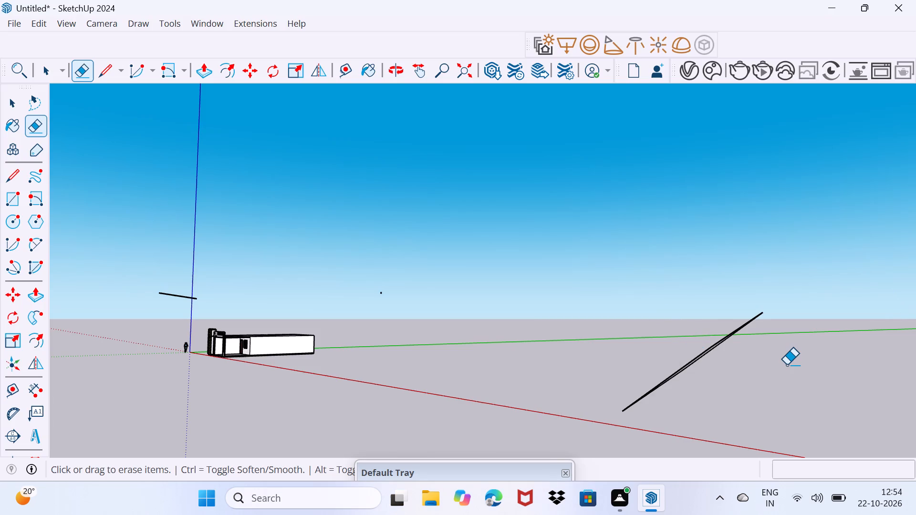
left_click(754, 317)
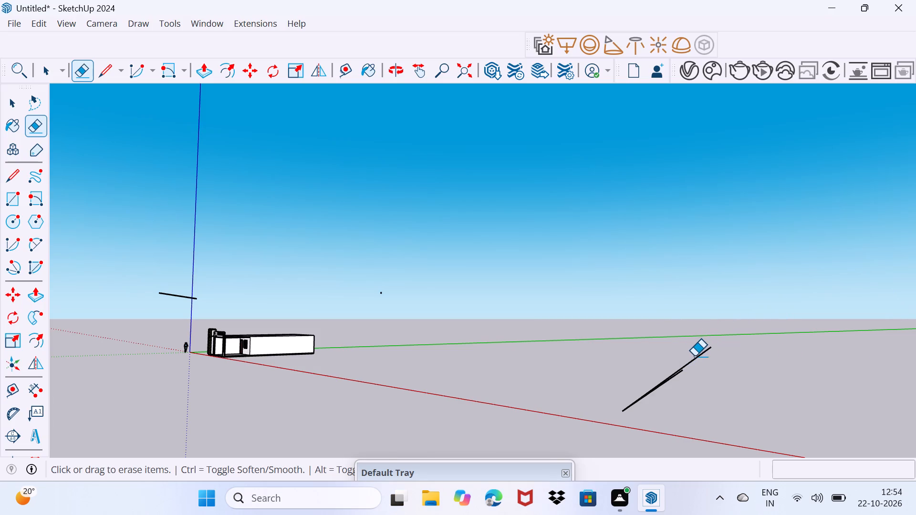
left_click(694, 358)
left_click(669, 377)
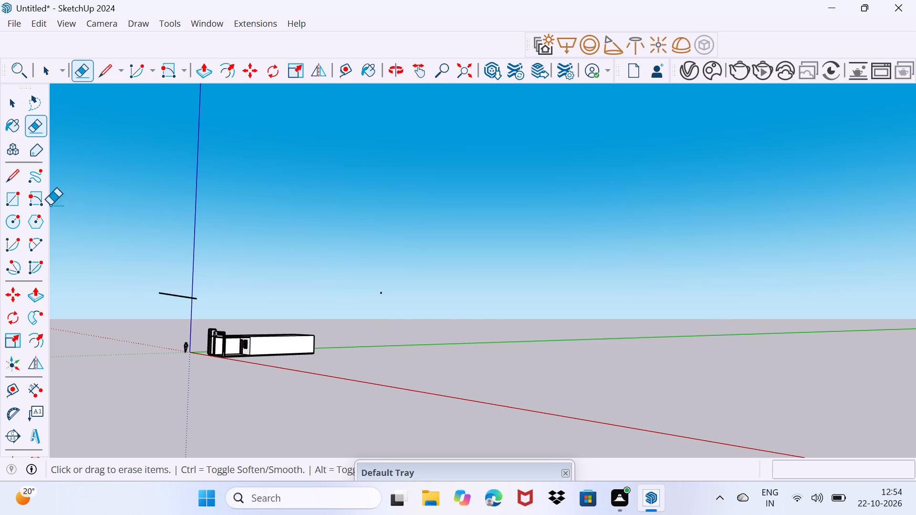
Draw a large upright rectangle about 298' by 102' on the open ground beyond the house.
left_click(8, 194)
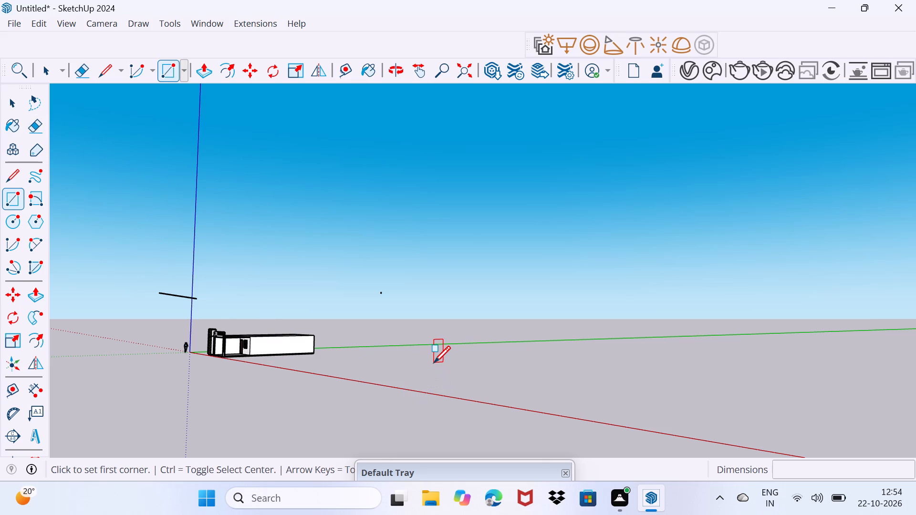
left_click_drag(434, 362, 573, 320)
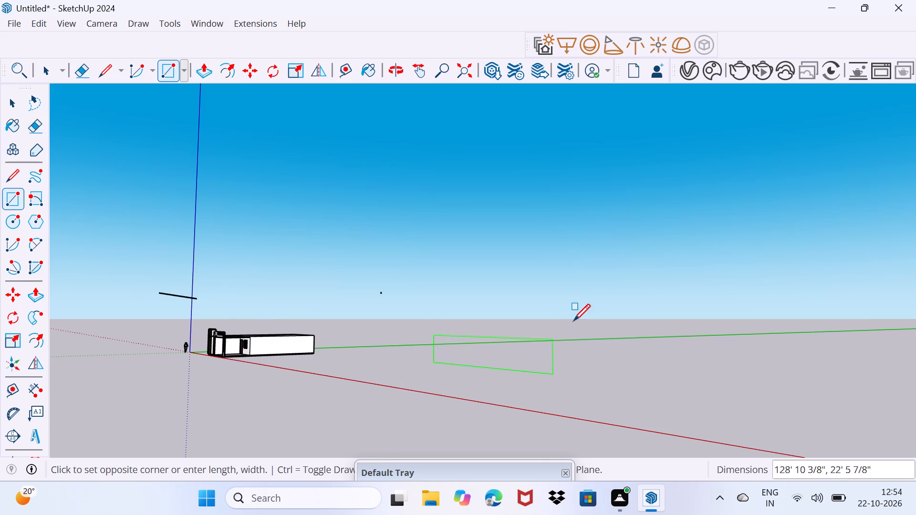
left_click_drag(573, 320, 857, 148)
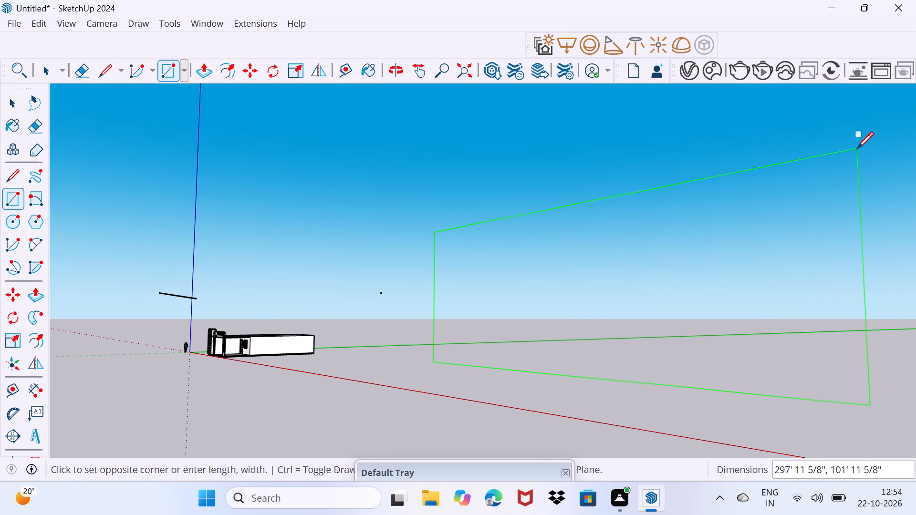
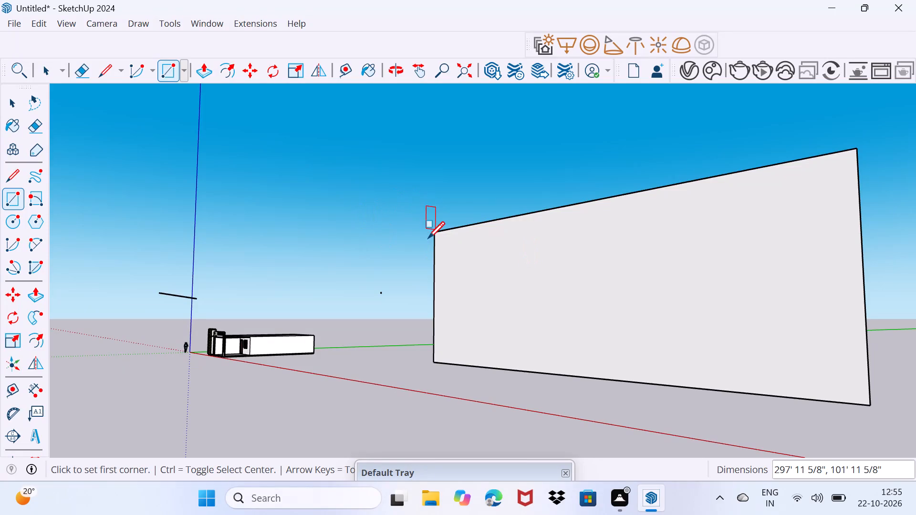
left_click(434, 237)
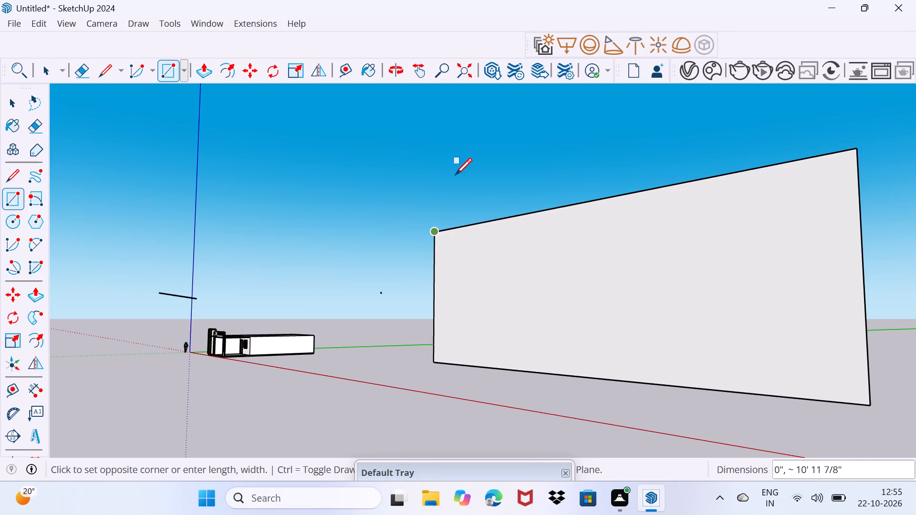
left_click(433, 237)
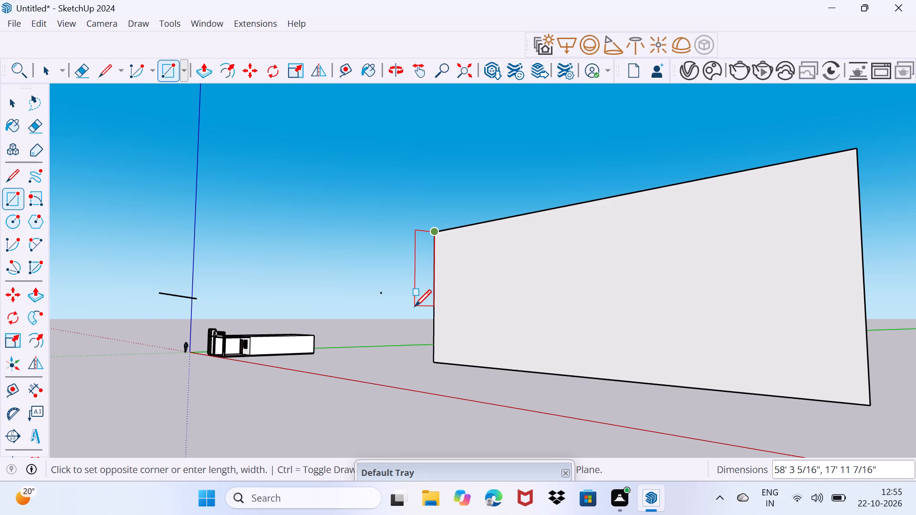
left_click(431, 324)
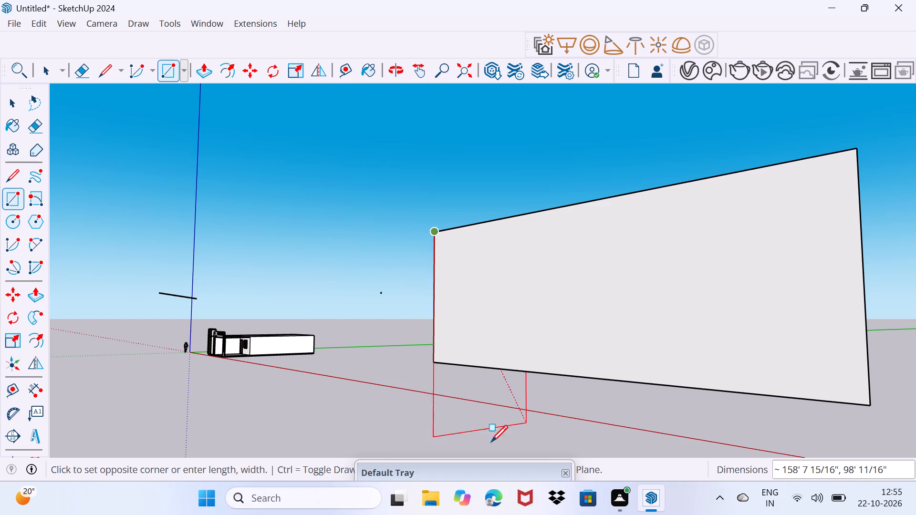
Draw four full-height vertical lines, about 102' long, on the large wall face, dividing the end nearest the grey block into strips.
left_click(16, 181)
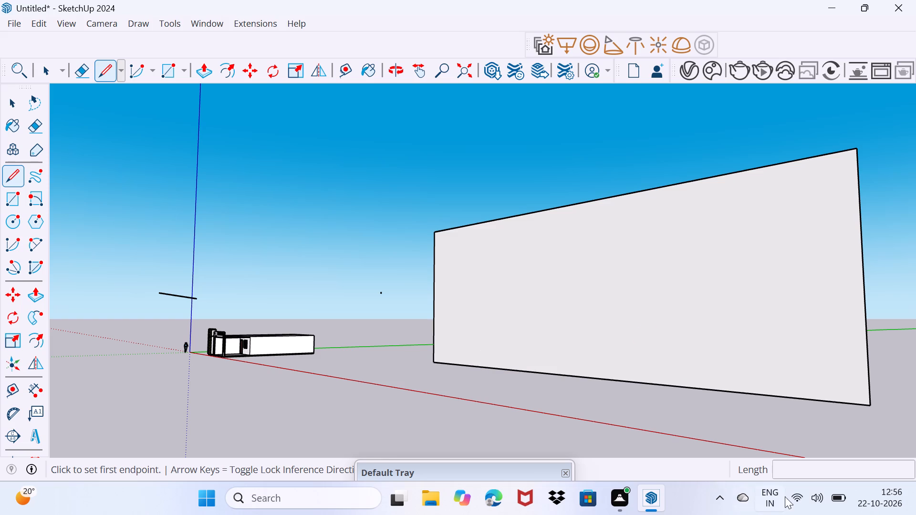
middle_click_drag(586, 263, 770, 325)
scroll(557, 329, "up", 2)
middle_click_drag(598, 330, 685, 336)
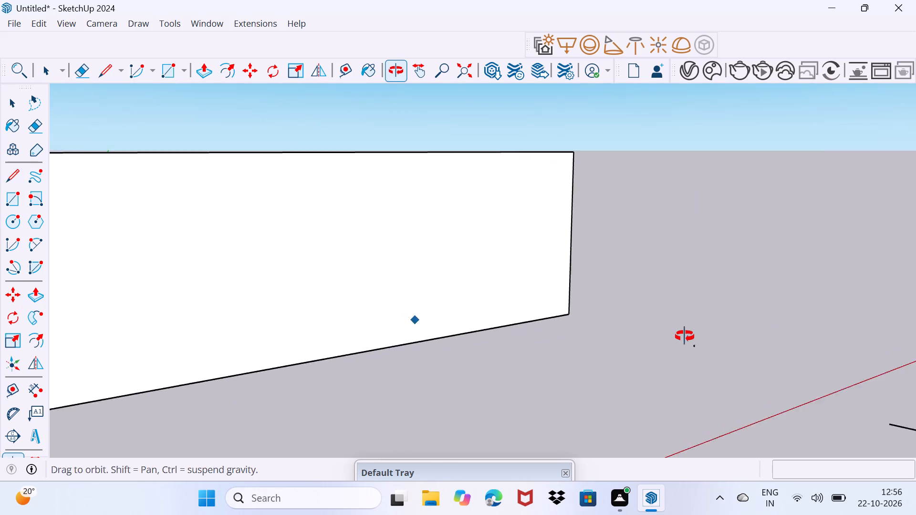
middle_click_drag(685, 336, 554, 373)
middle_click_drag(527, 389, 527, 375)
scroll(527, 375, "up", 2)
middle_click_drag(527, 375, 557, 349)
scroll(556, 323, "up", 1)
scroll(555, 318, "down", 1)
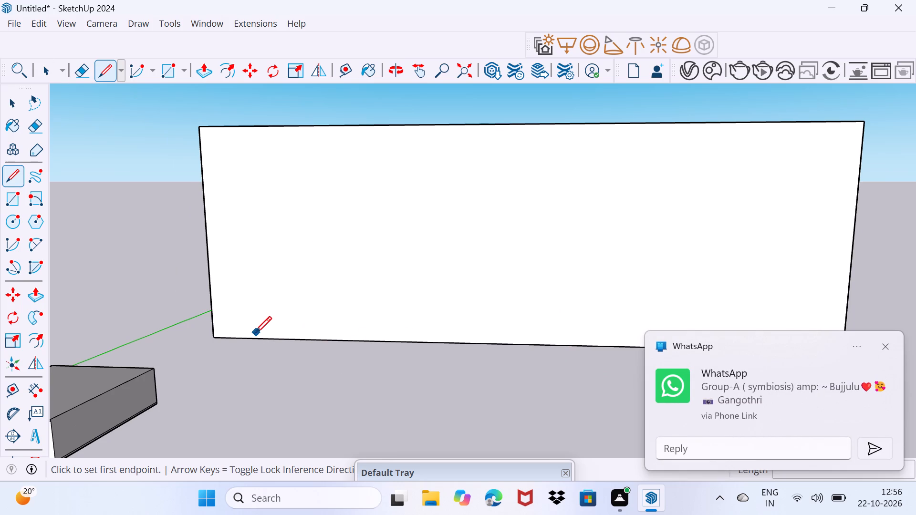
left_click(231, 336)
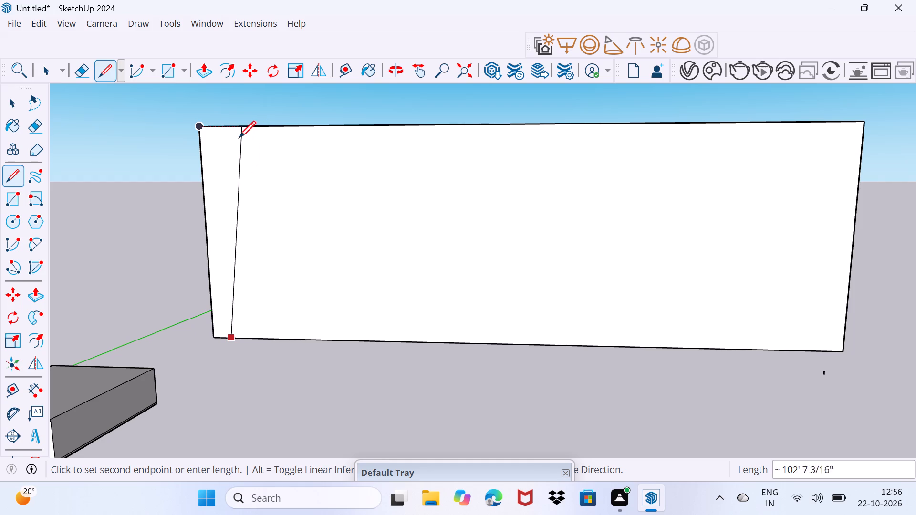
left_click(213, 131)
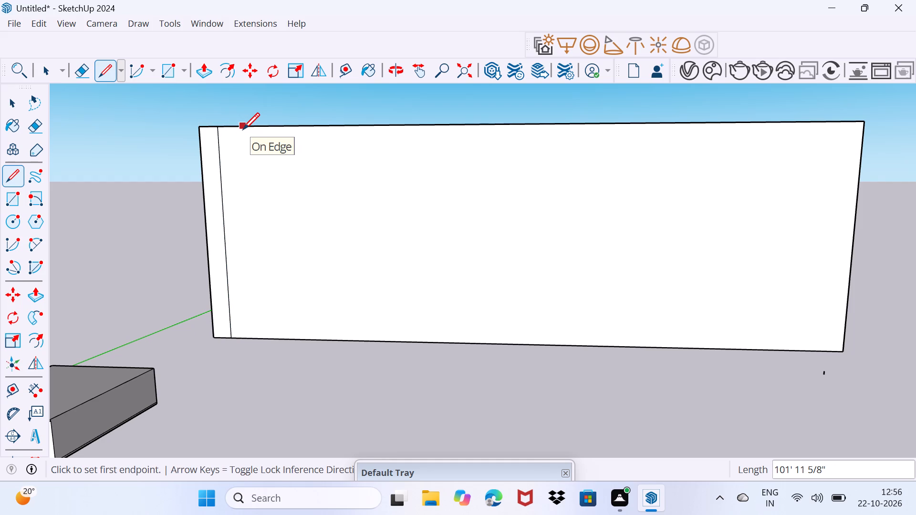
left_click(241, 128)
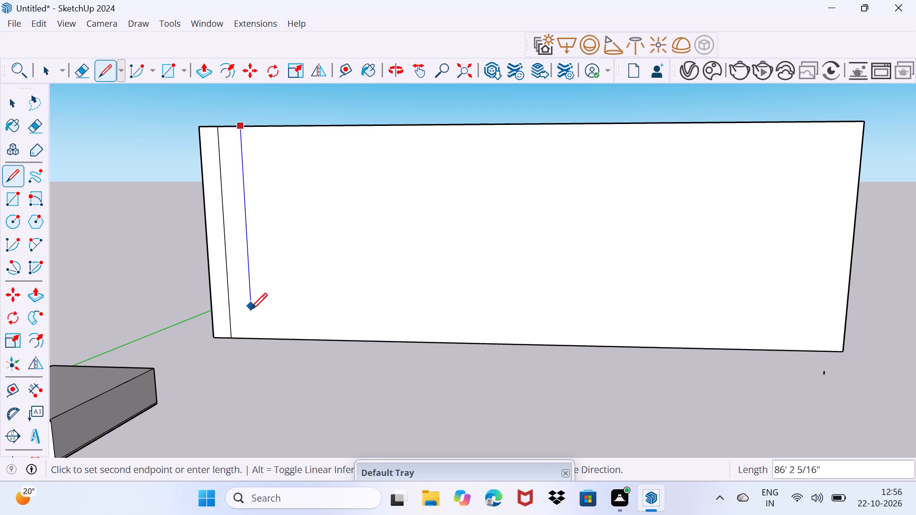
left_click(254, 336)
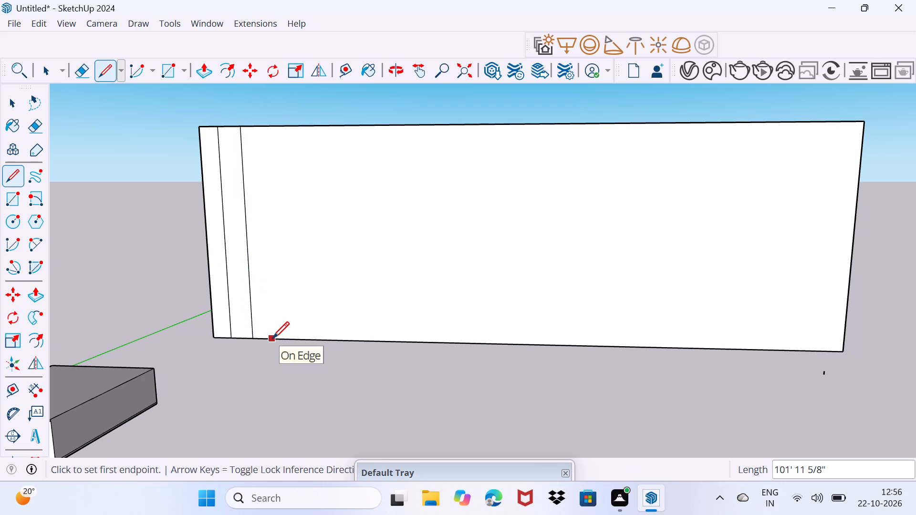
left_click(272, 338)
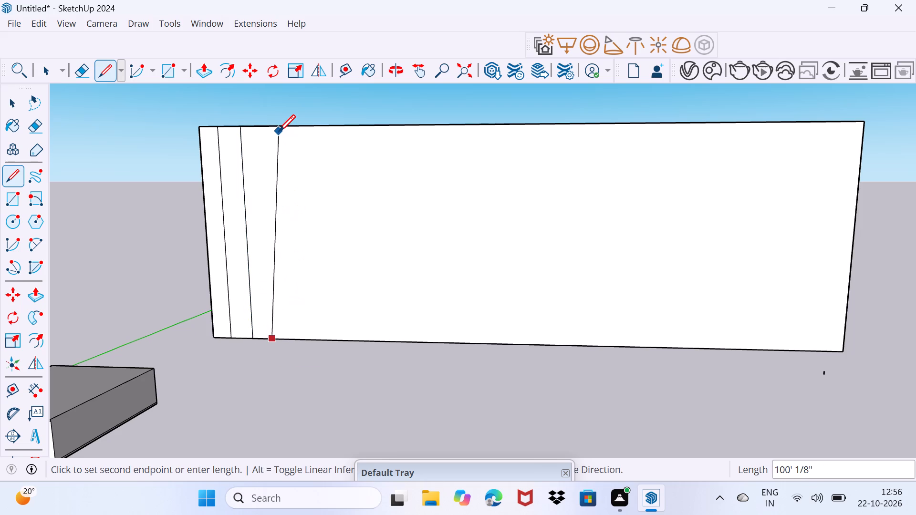
left_click(266, 131)
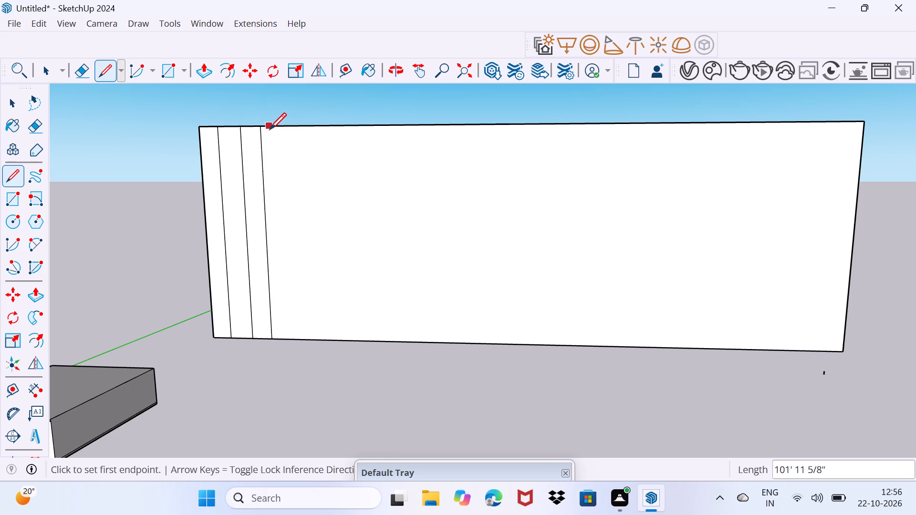
left_click(281, 127)
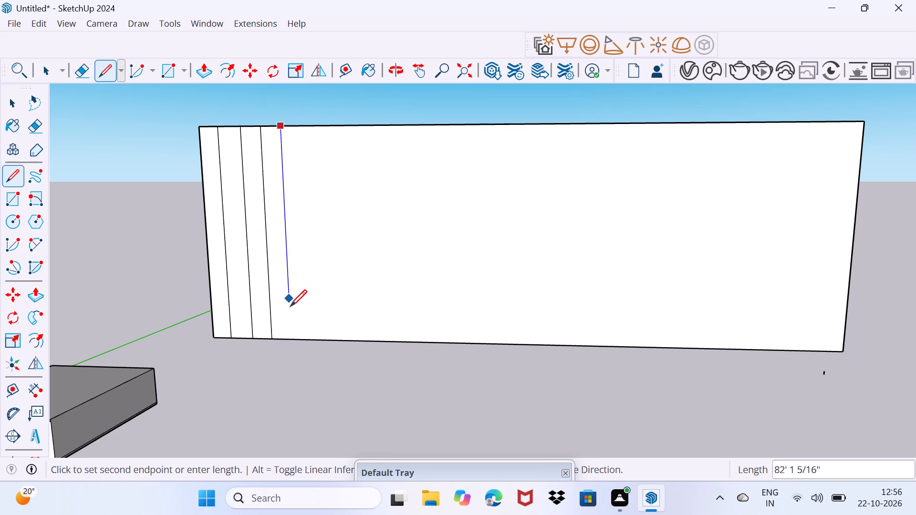
left_click(290, 334)
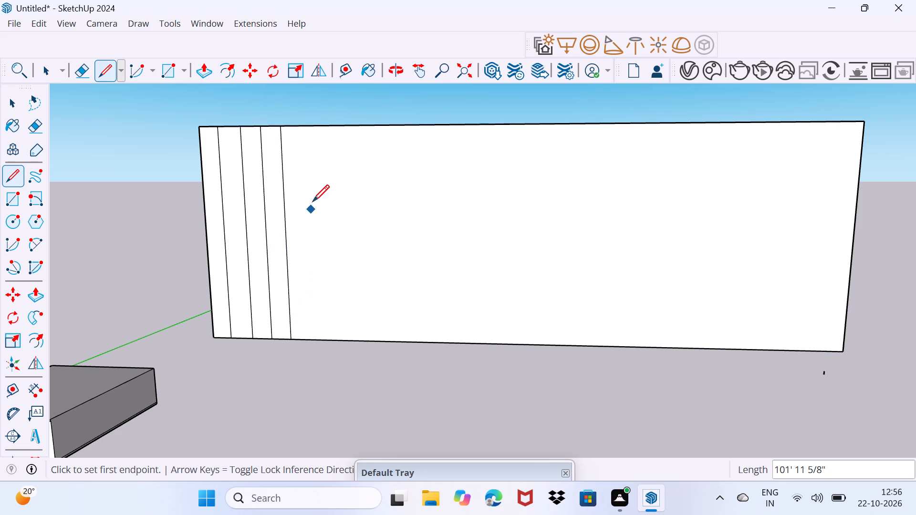
Draw a horizontal line about 258' 5" long from the fourth vertical line to the wall's far edge, in the upper part of the face.
left_click(286, 183)
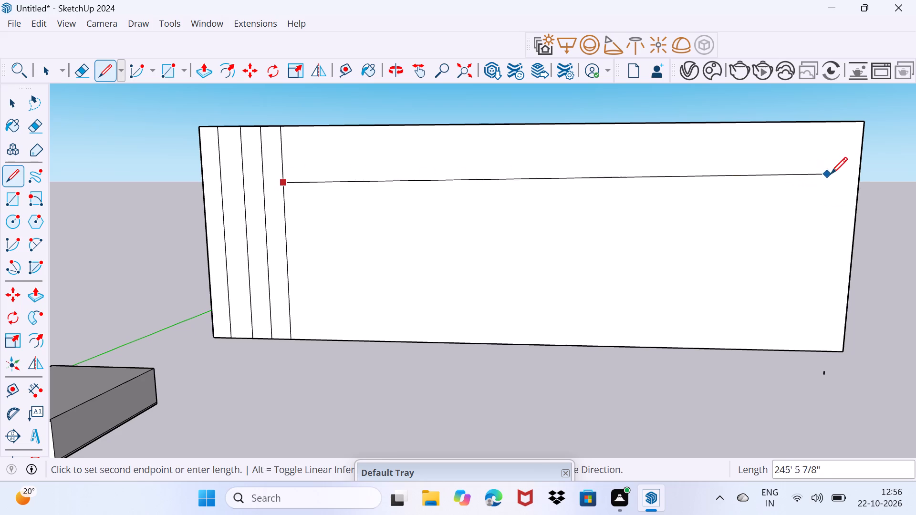
left_click(862, 180)
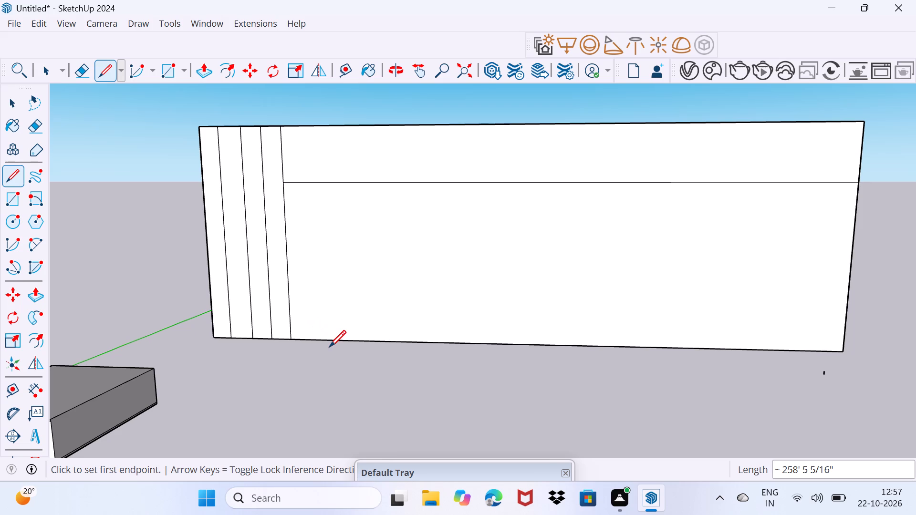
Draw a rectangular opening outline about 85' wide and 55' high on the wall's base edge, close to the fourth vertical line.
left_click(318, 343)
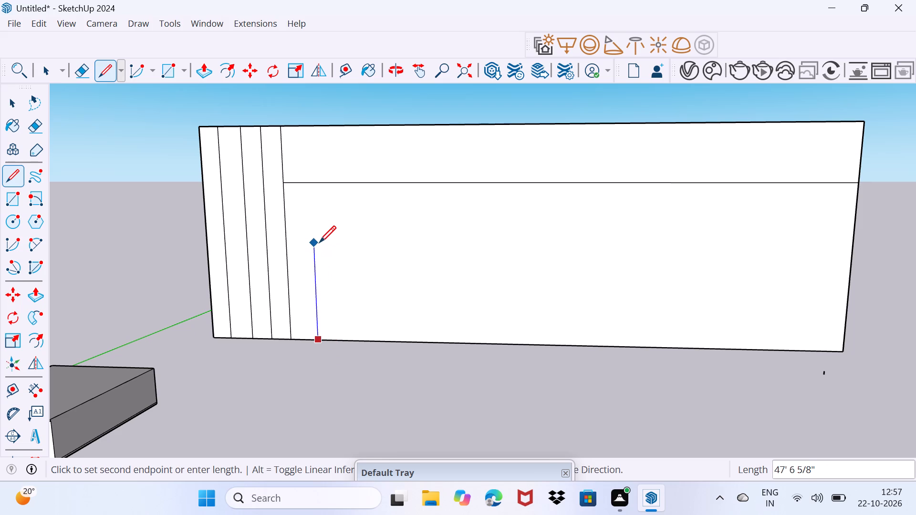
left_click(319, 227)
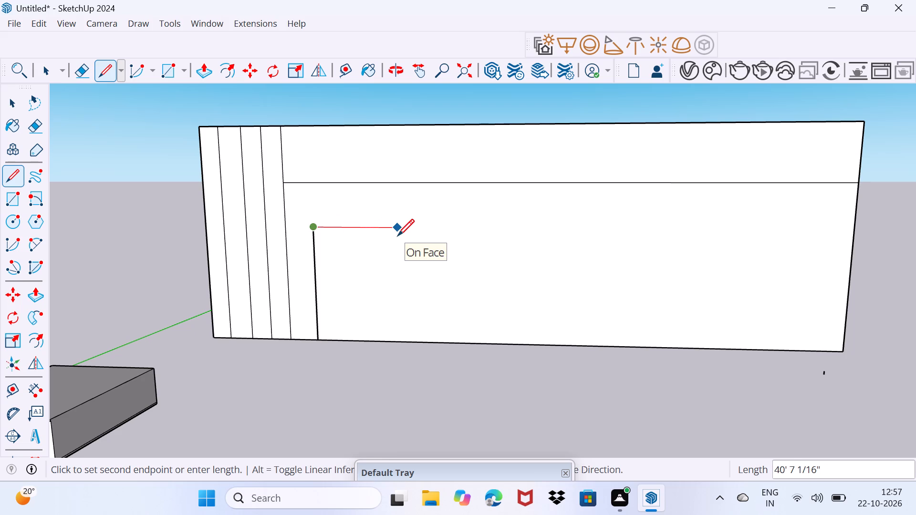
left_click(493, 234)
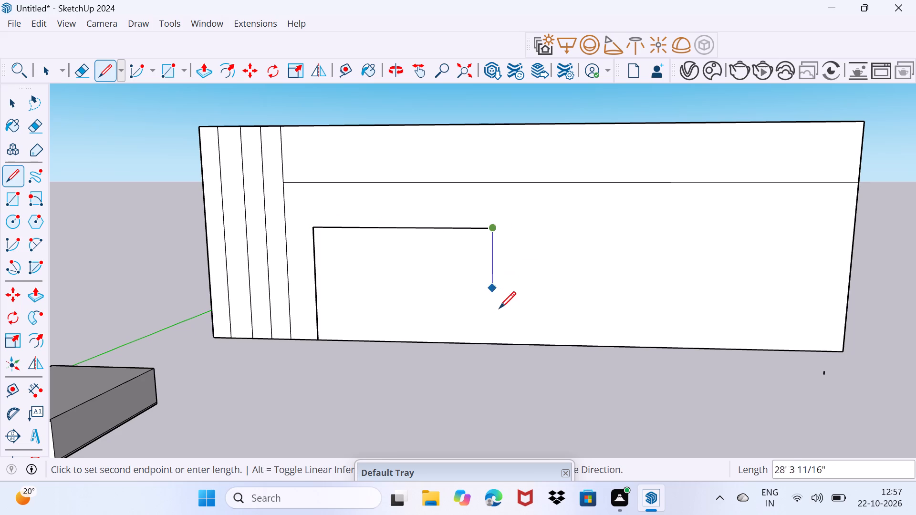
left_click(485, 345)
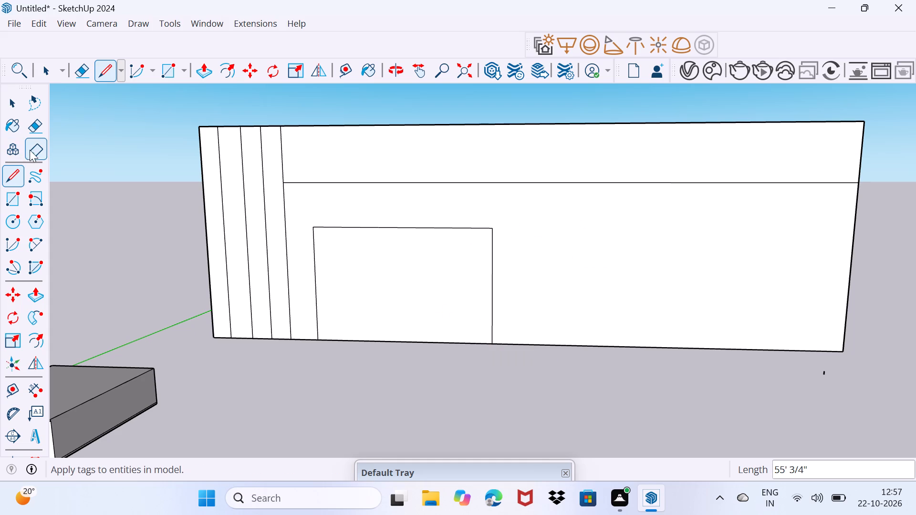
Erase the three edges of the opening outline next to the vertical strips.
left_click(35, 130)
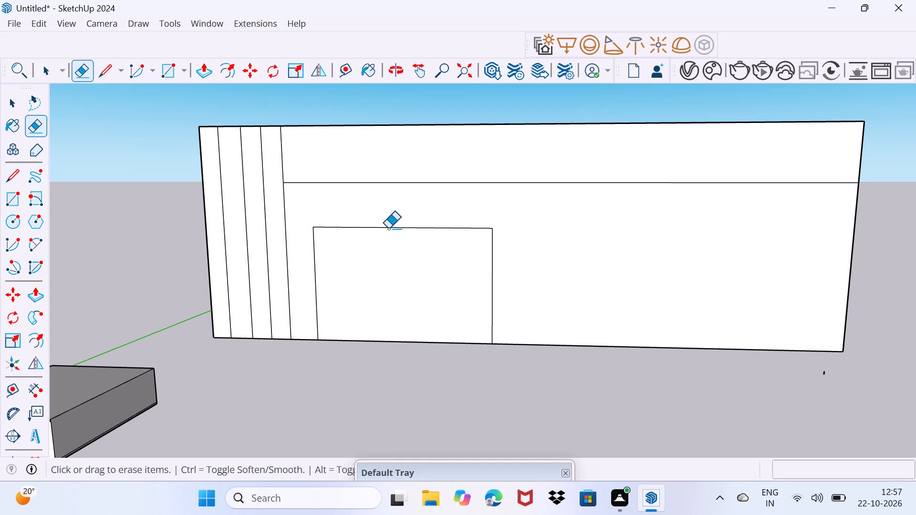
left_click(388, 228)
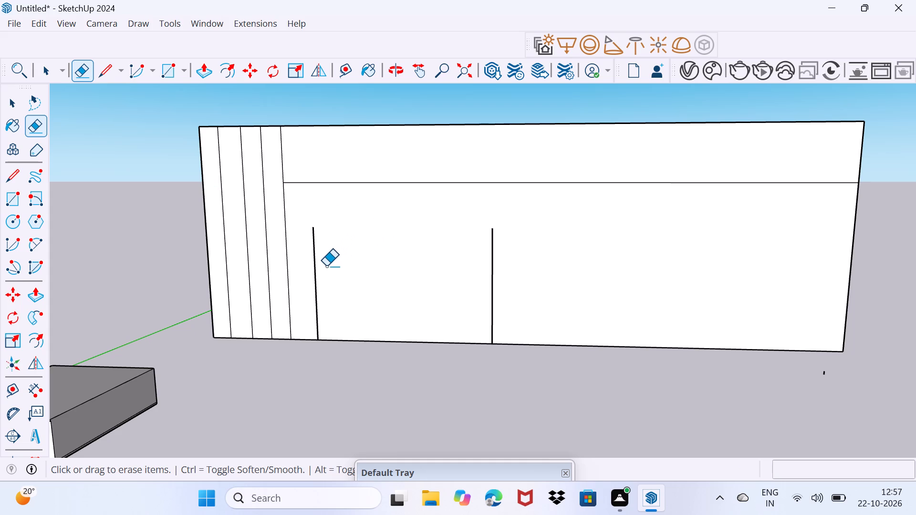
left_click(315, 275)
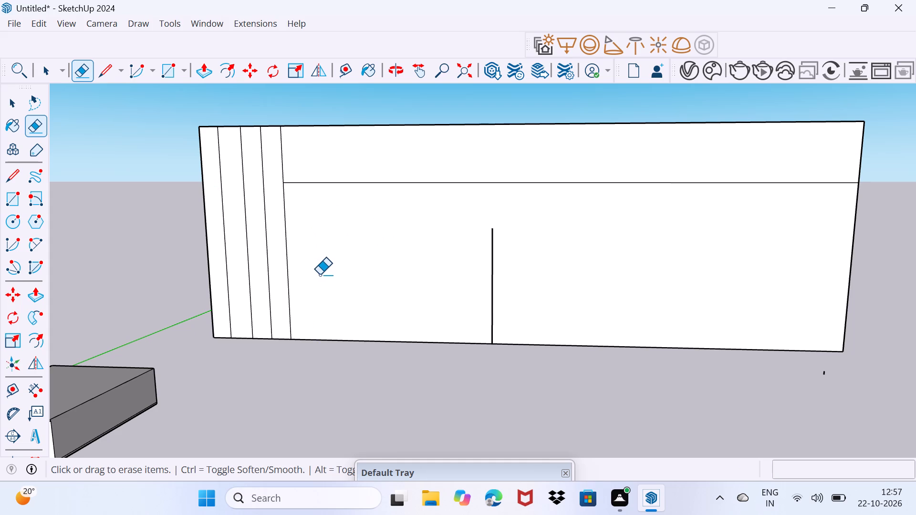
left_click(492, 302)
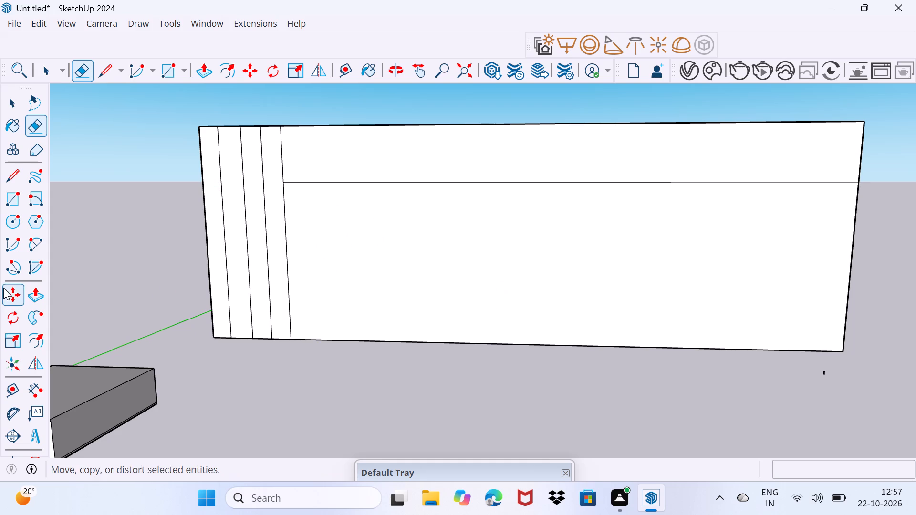
Draw a large opening outline about 55' high on the wall's base edge, near the middle of the area below the horizontal line.
left_click(15, 183)
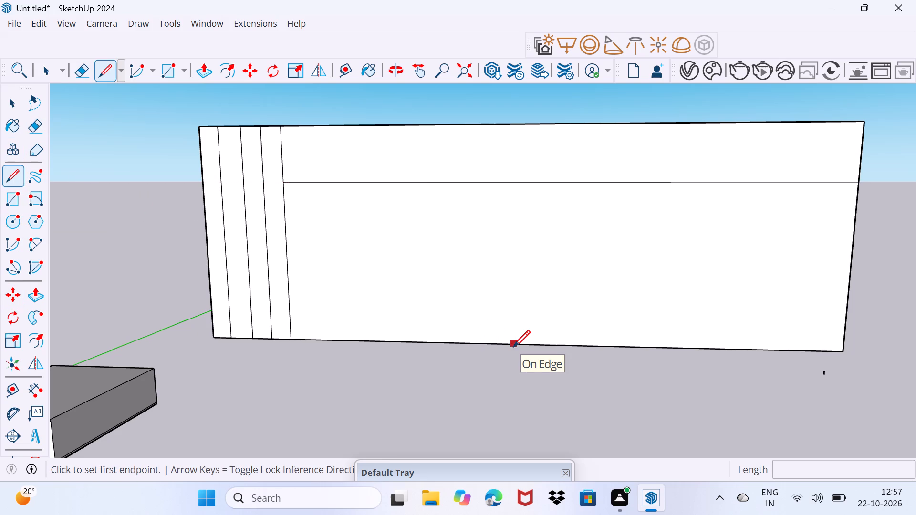
left_click(464, 340)
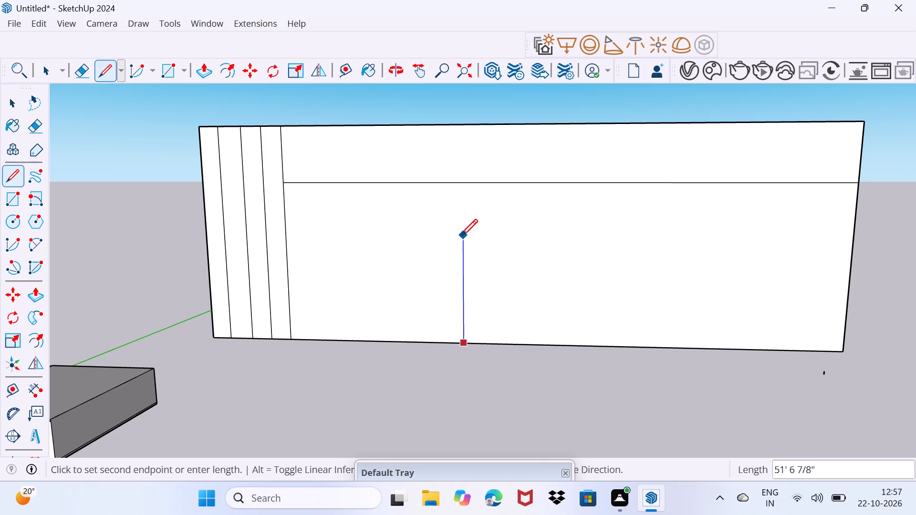
left_click(464, 228)
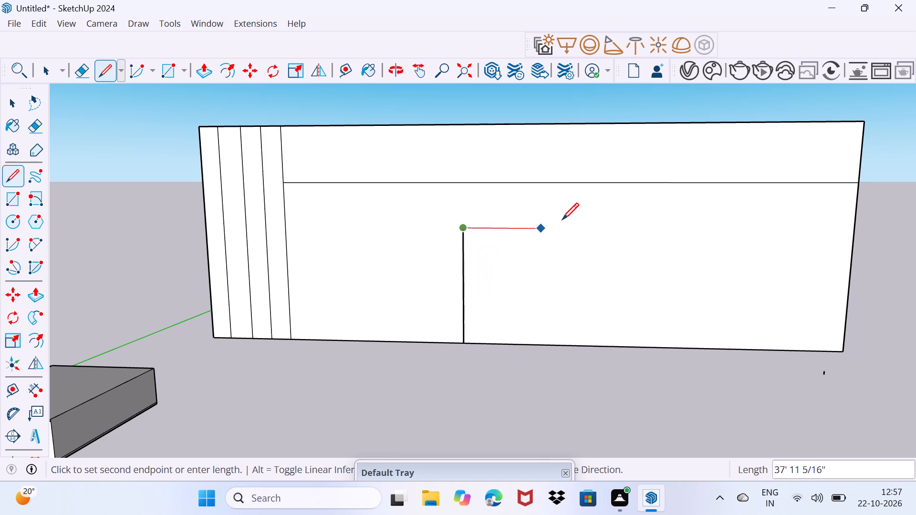
left_click(640, 221)
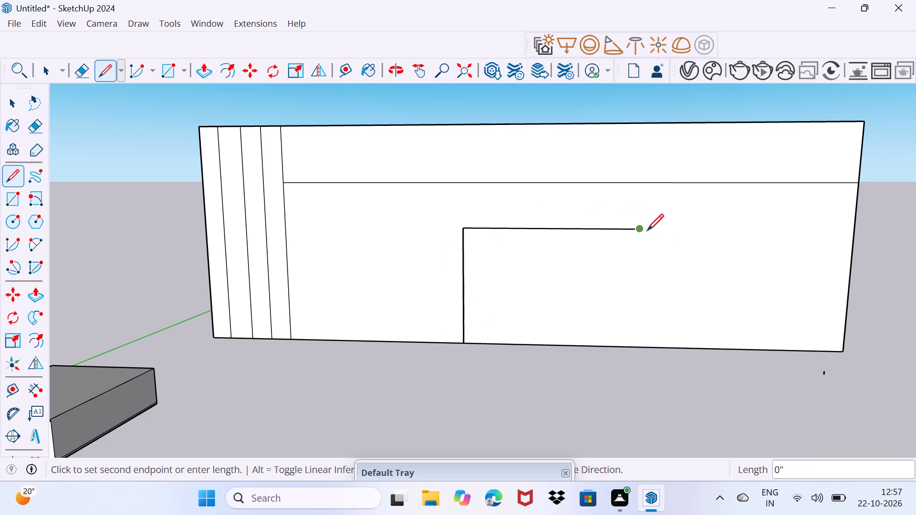
left_click(638, 349)
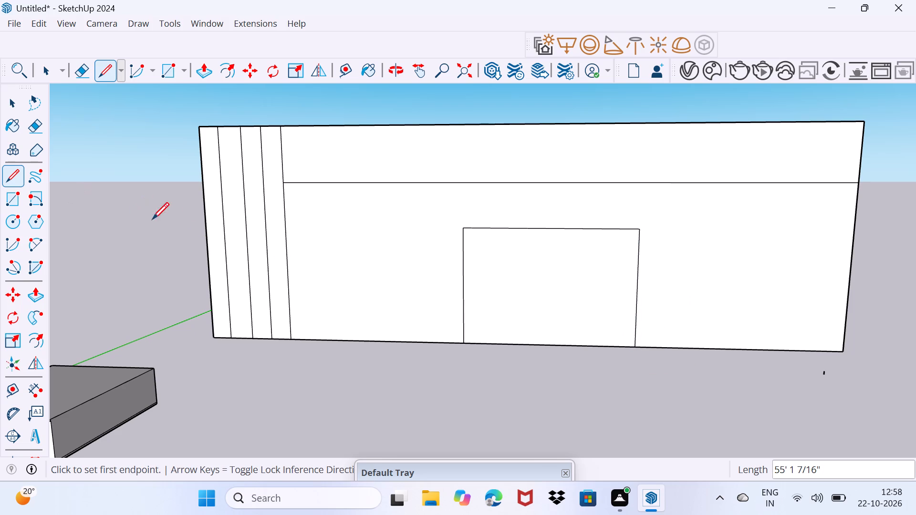
Draw a closed window outline about 32' wide and 30' 6" high between the fourth vertical line and the large opening.
left_click(327, 234)
left_click(394, 243)
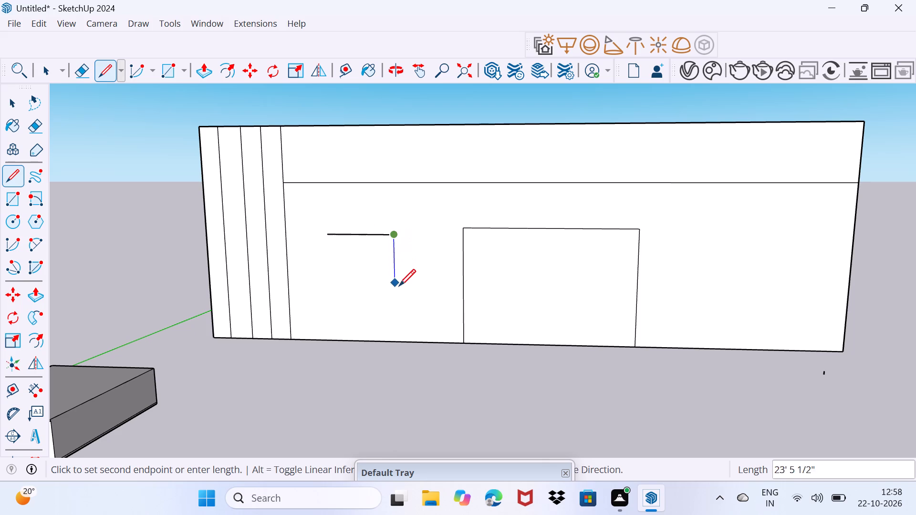
left_click(390, 299)
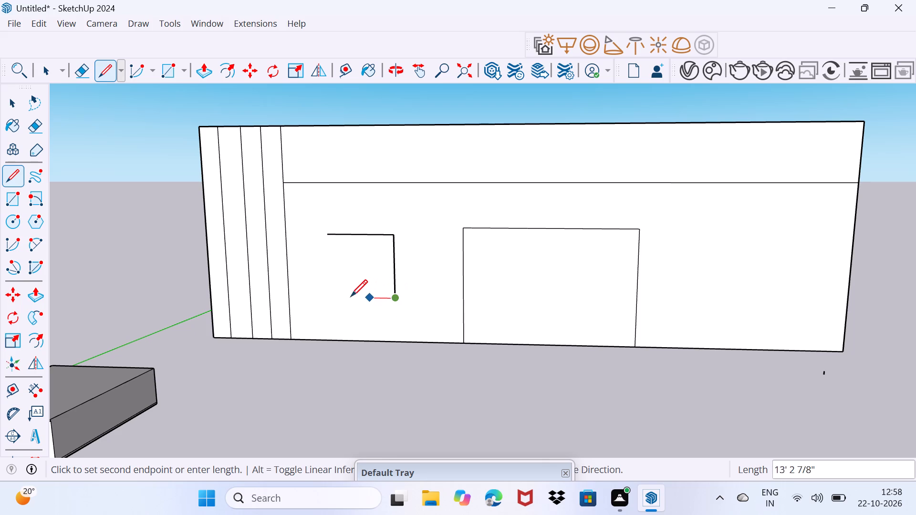
left_click(336, 293)
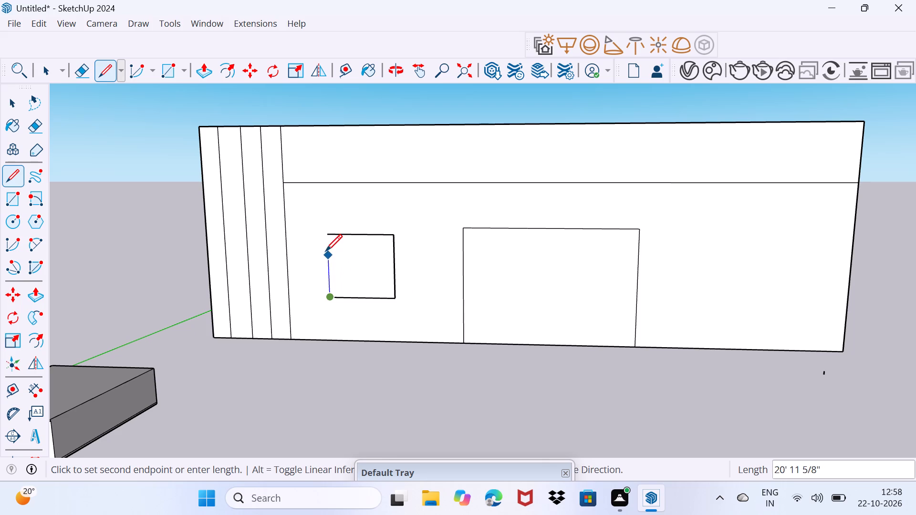
left_click(326, 239)
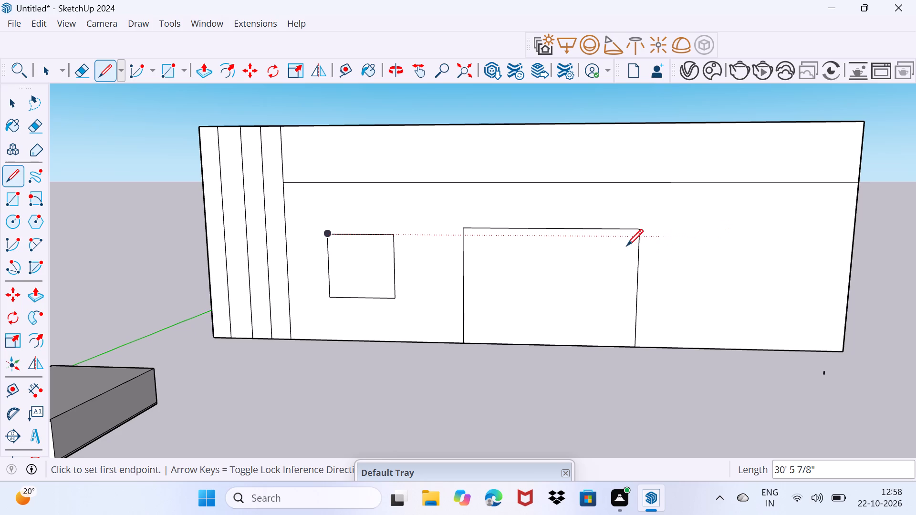
left_click(393, 237)
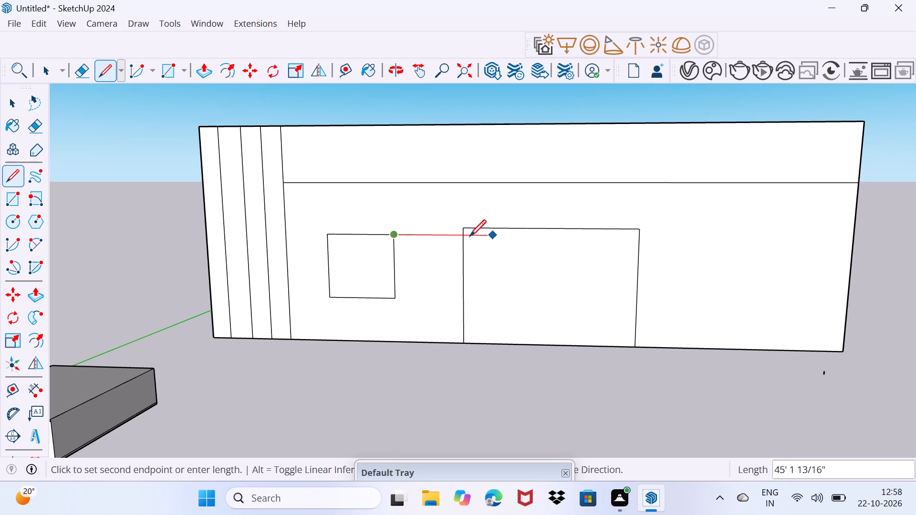
left_click(333, 232)
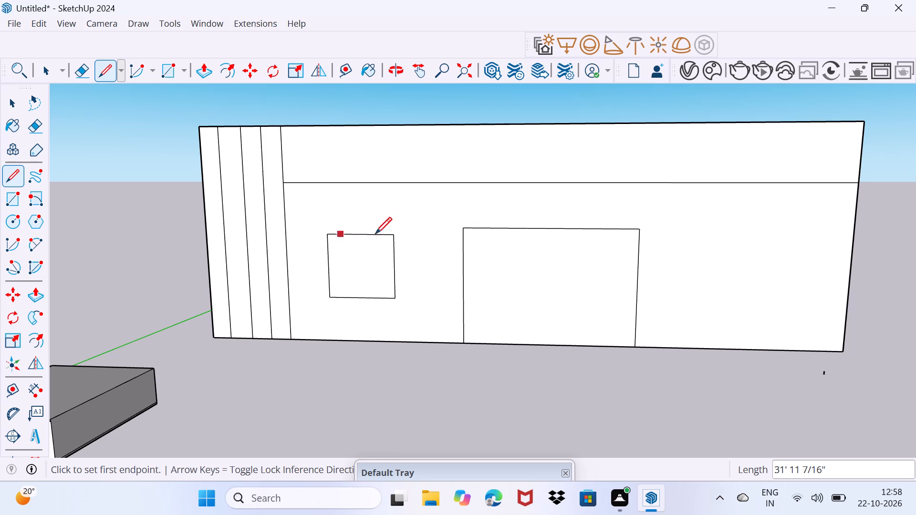
Draw a second window outline about 27' high between the large opening and the wall's far edge, closing its upper corner with a short segment.
left_click(695, 233)
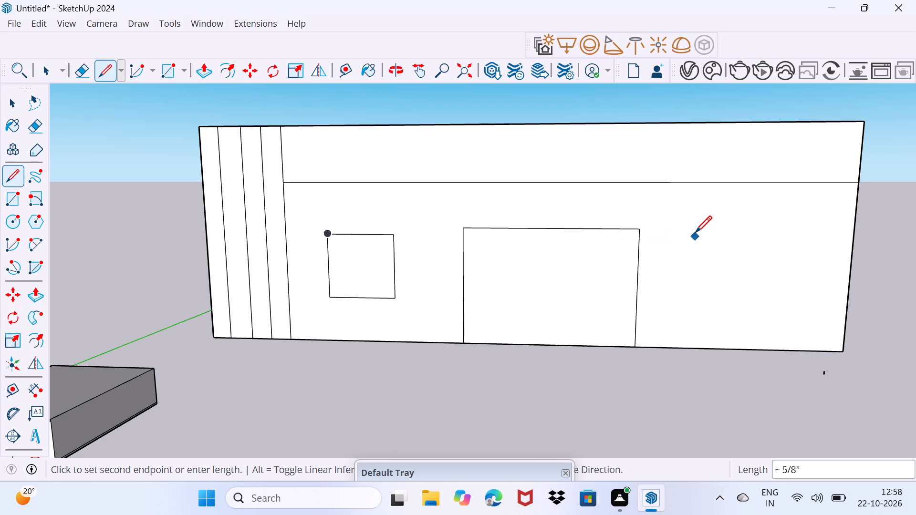
left_click(786, 231)
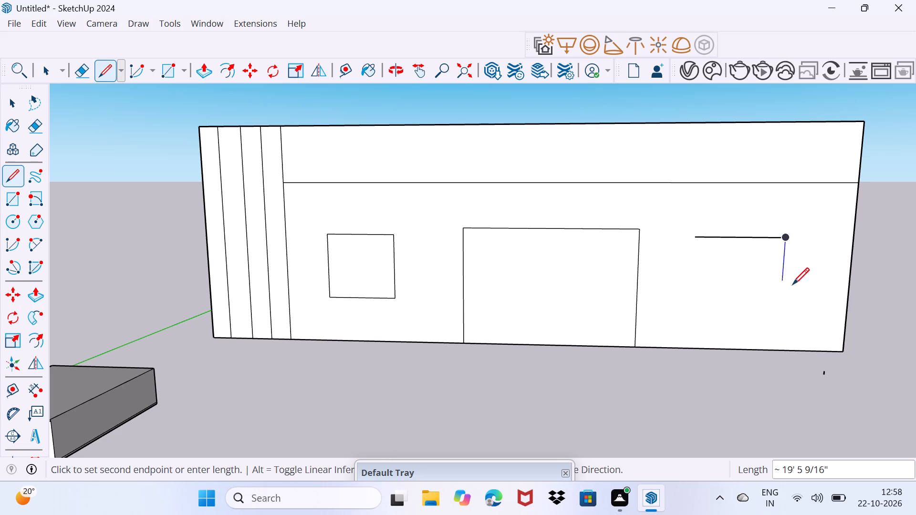
left_click(771, 298)
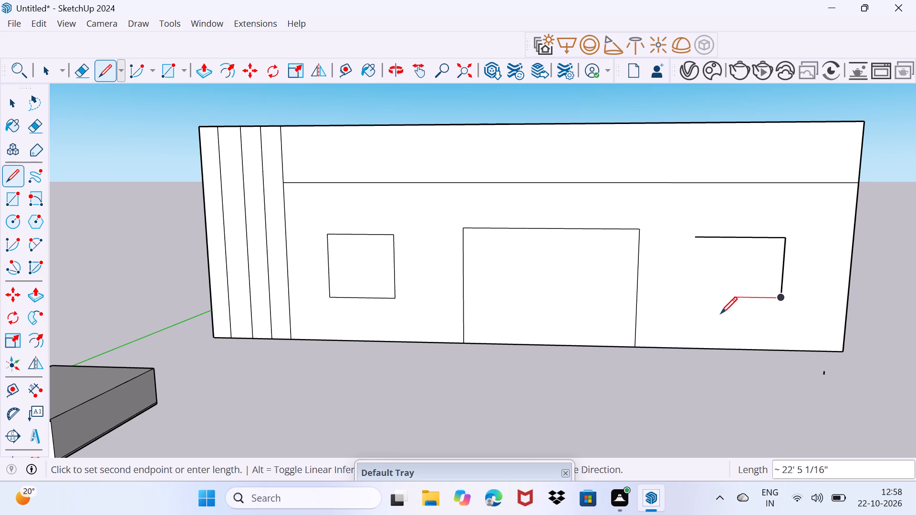
left_click(687, 306)
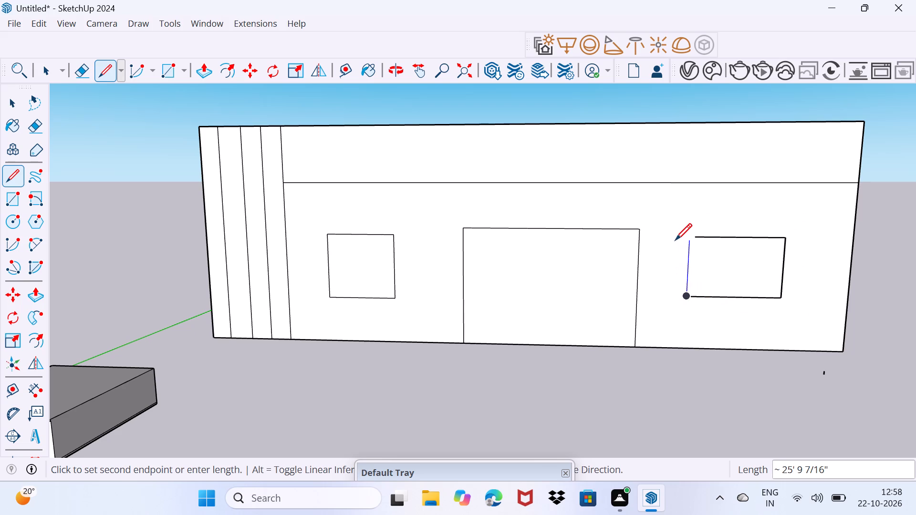
left_click(681, 238)
left_click(695, 237)
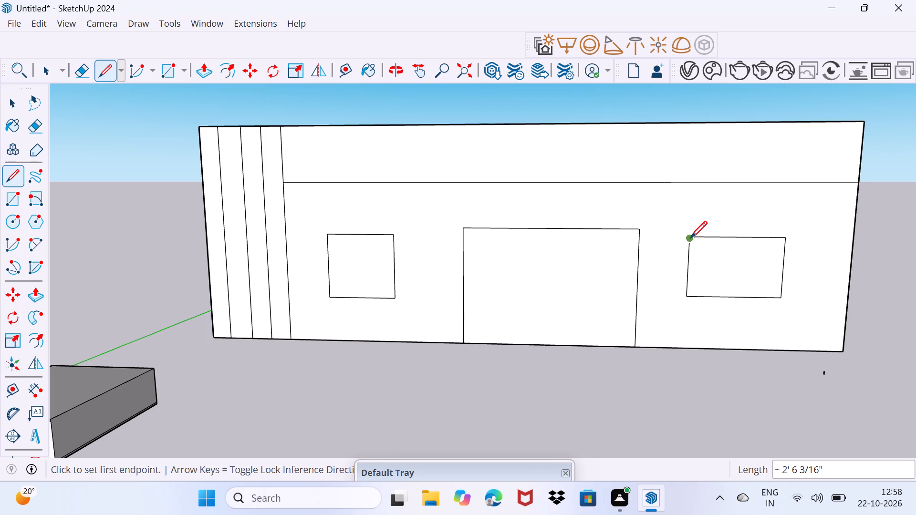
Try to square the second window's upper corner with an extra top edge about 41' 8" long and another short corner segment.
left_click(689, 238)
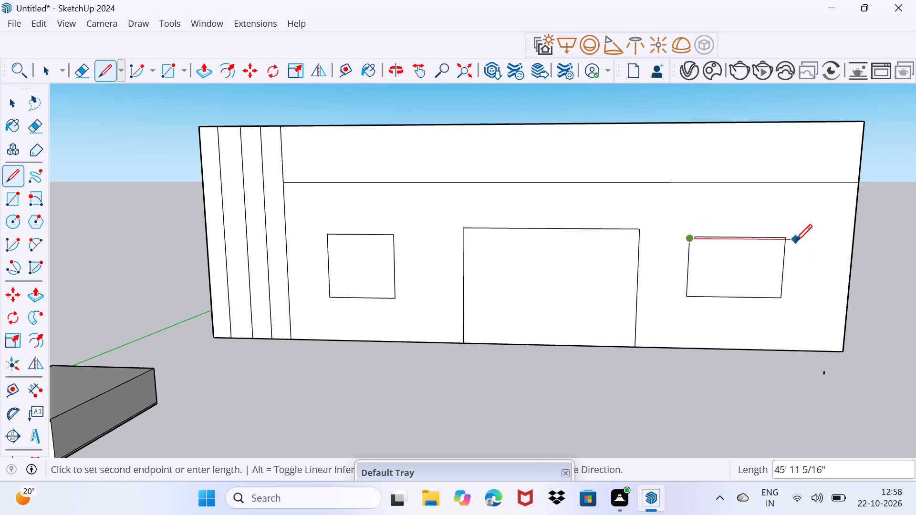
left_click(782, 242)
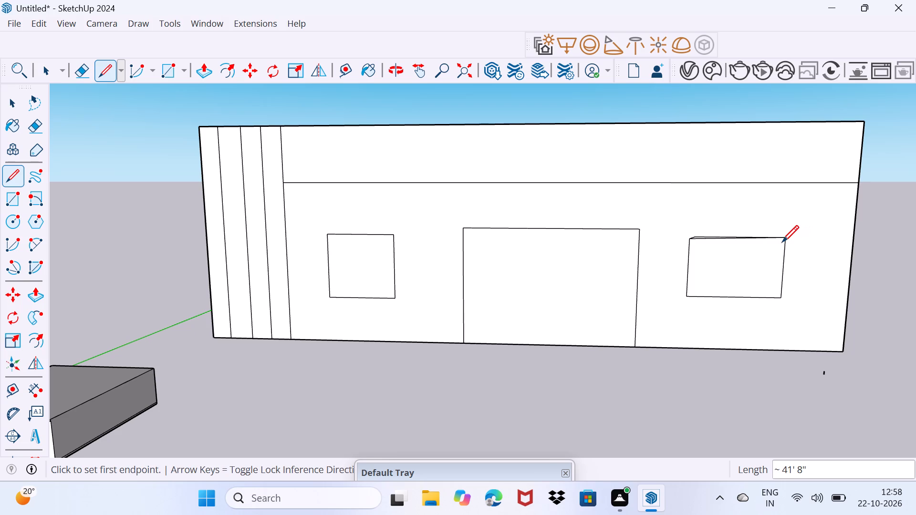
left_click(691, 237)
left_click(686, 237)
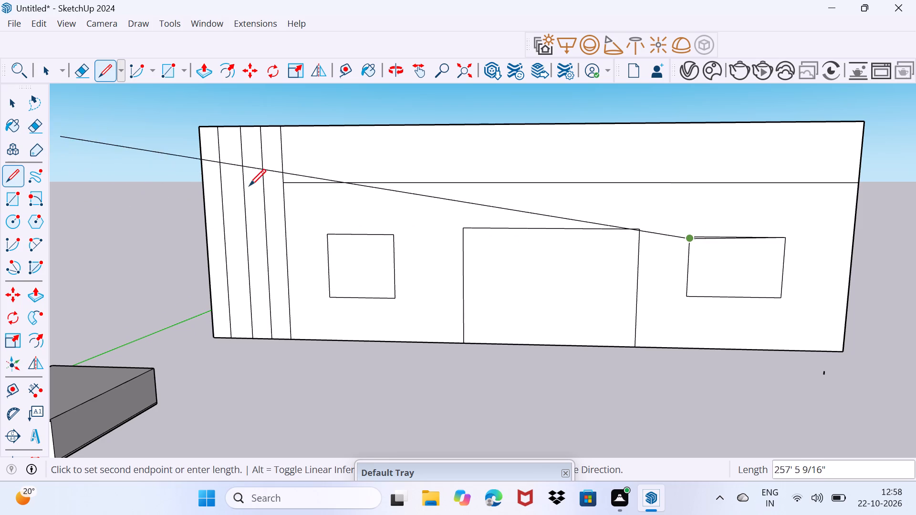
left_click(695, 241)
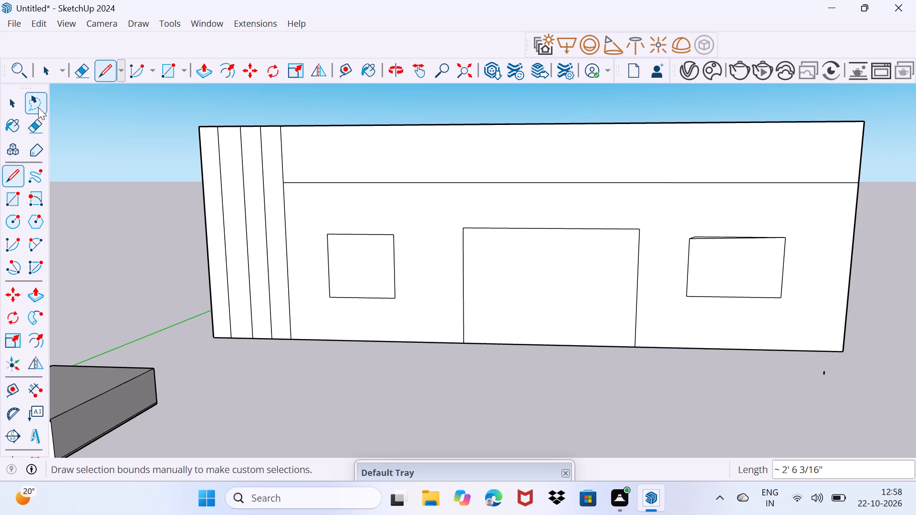
Erase the doubled top edges and the short corner segment of the second window.
left_click(38, 119)
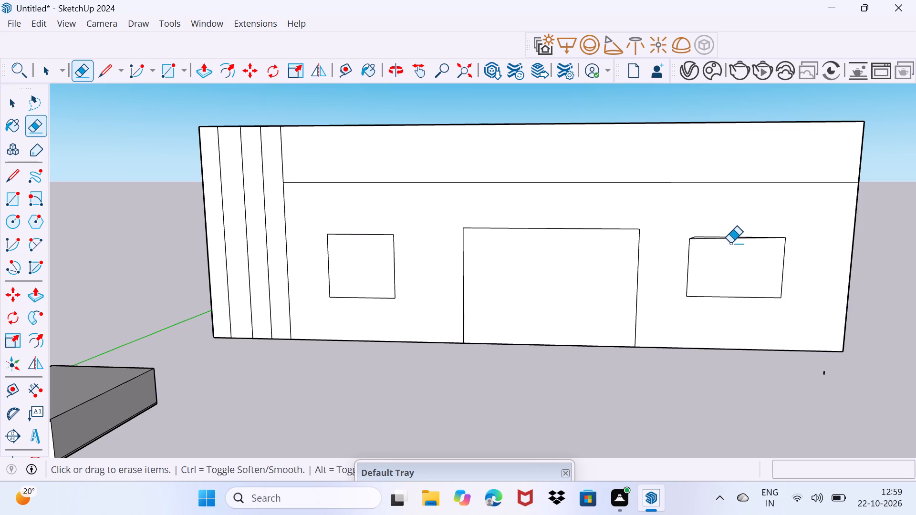
left_click(732, 237)
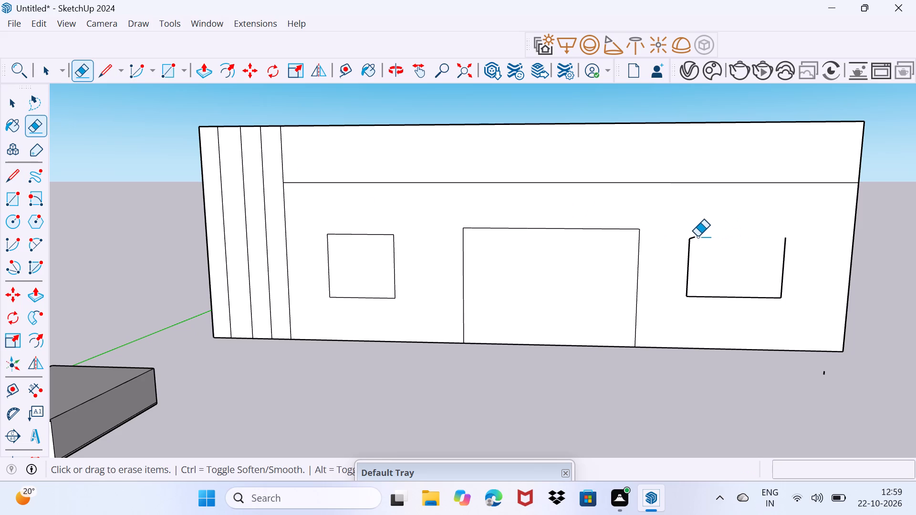
left_click(693, 237)
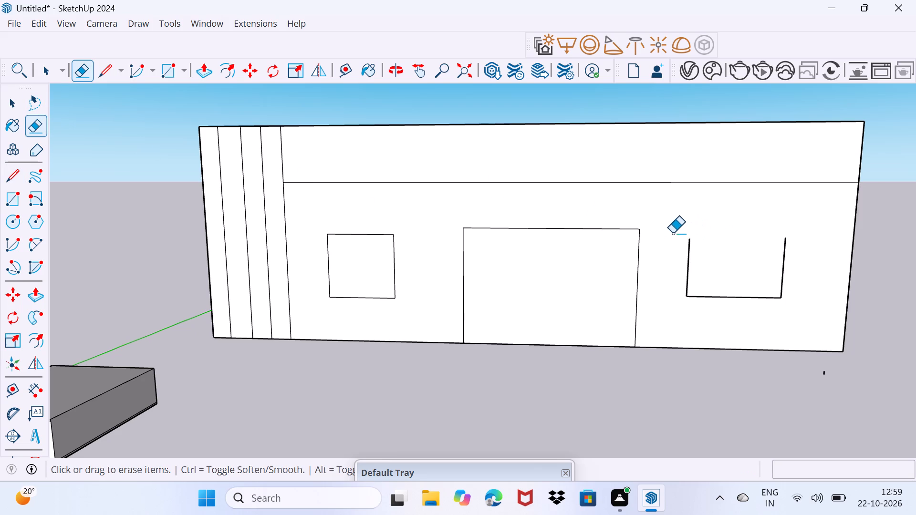
Draw a new straight top edge on the second window from its corner nearest the large opening, and erase the overhang past its far side.
left_click(10, 171)
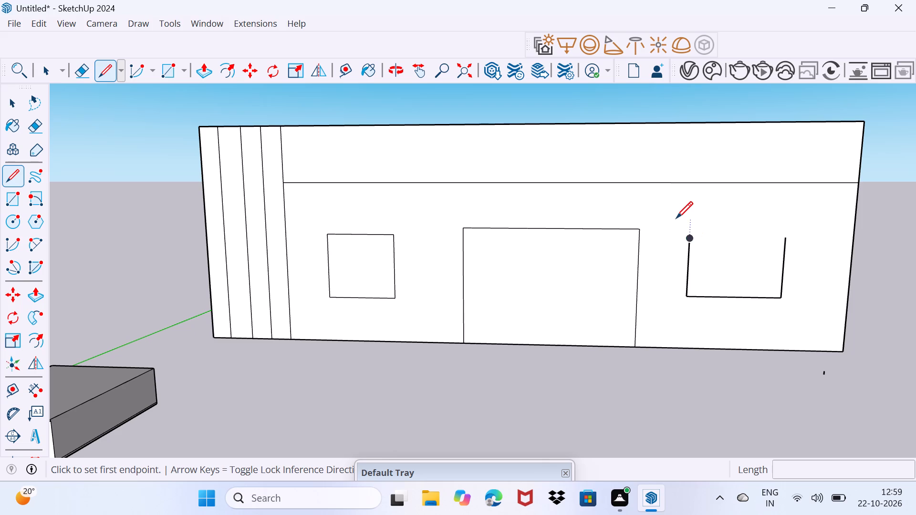
left_click(688, 232)
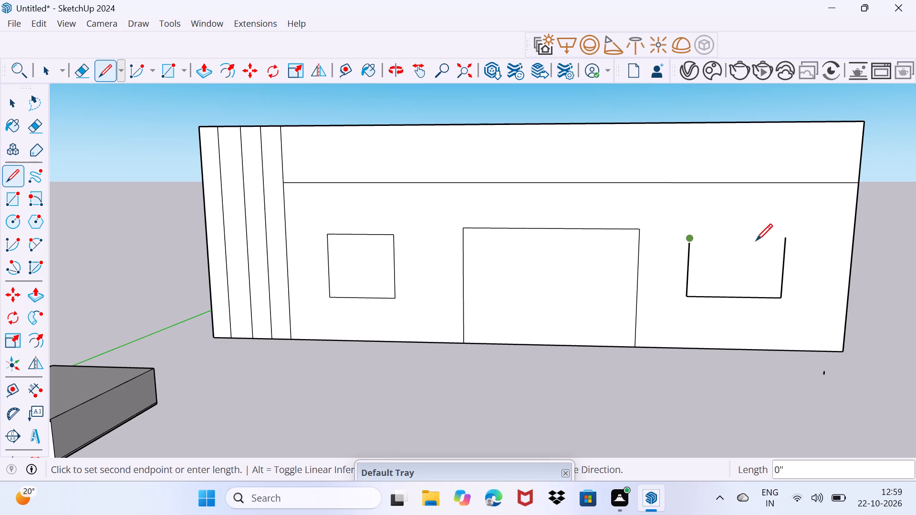
left_click(800, 245)
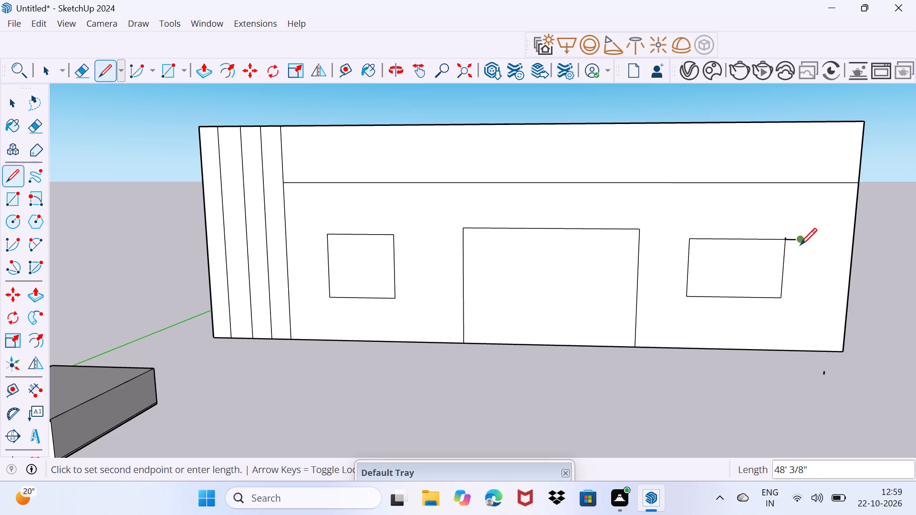
left_click(793, 245)
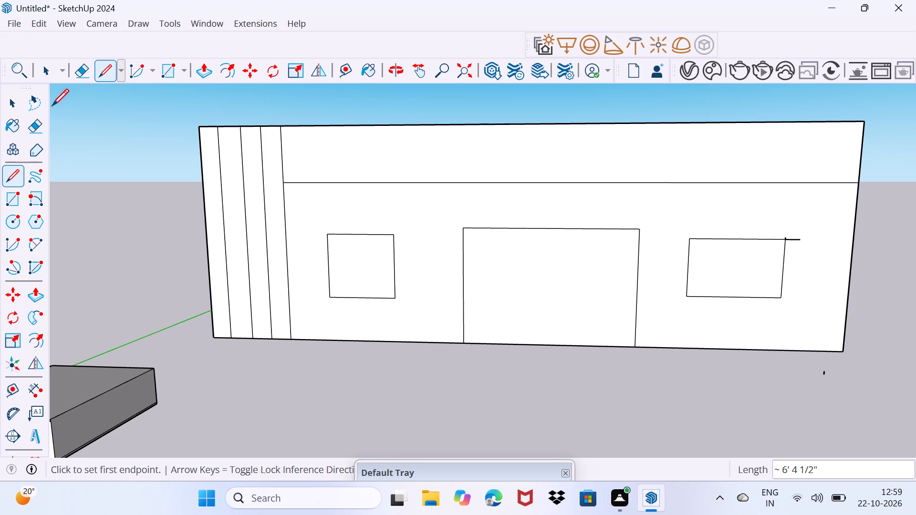
left_click(41, 125)
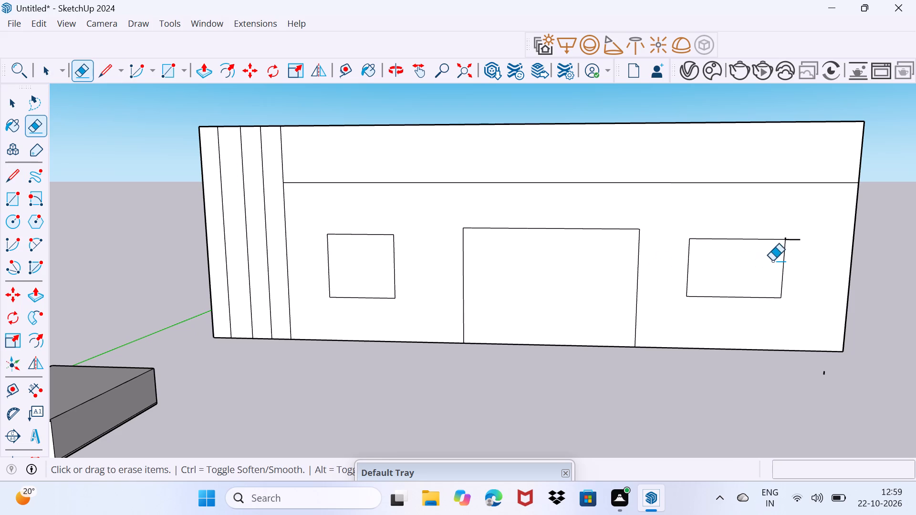
left_click(801, 239)
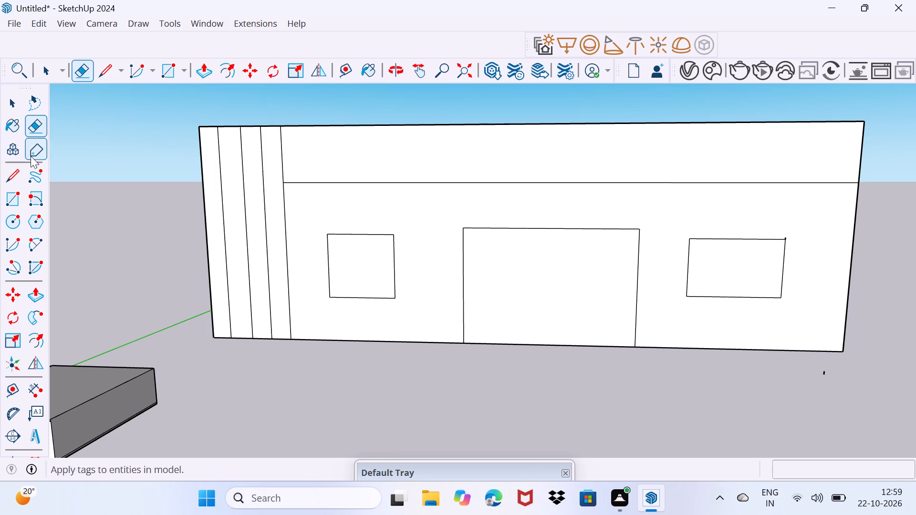
Extend the horizontal line about 39' 6" across the vertical strips to the wall's outer edge.
left_click(15, 169)
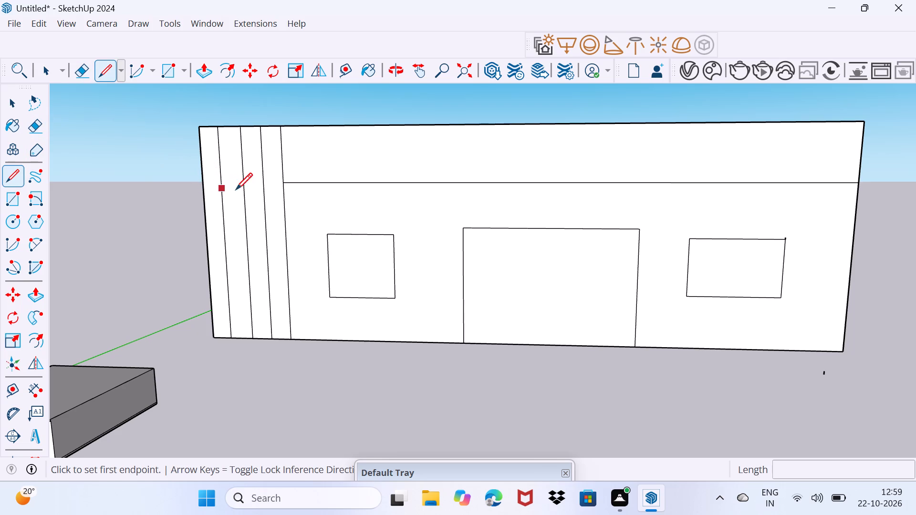
left_click(286, 188)
left_click(206, 180)
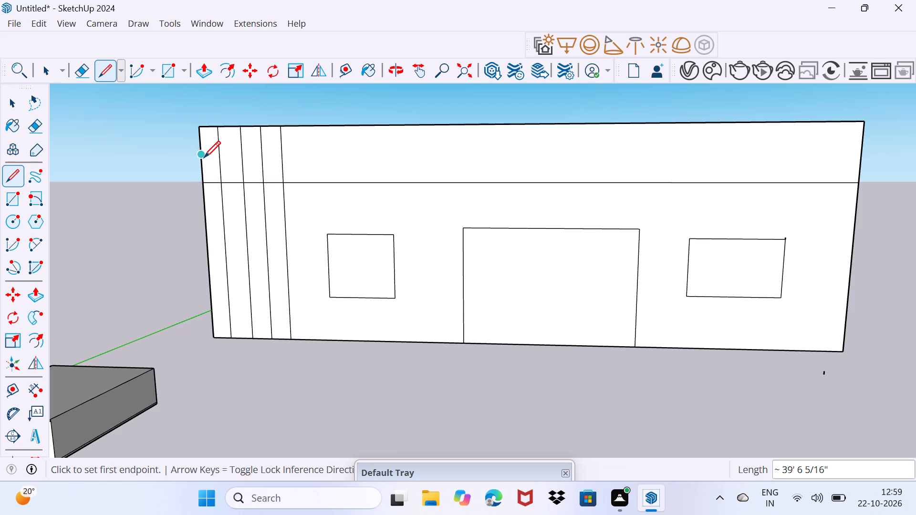
Draw a full-width horizontal line about 298' long across the wall at mid-height of the upper band.
left_click(204, 154)
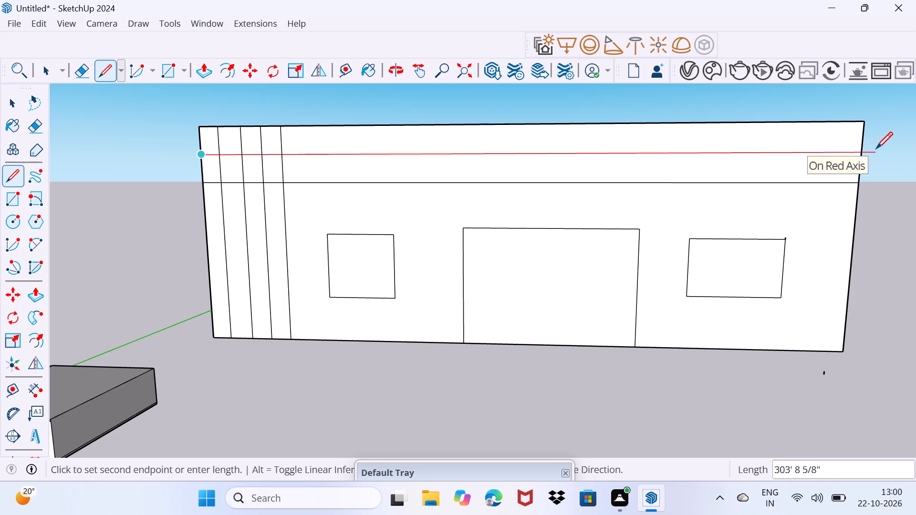
left_click(862, 155)
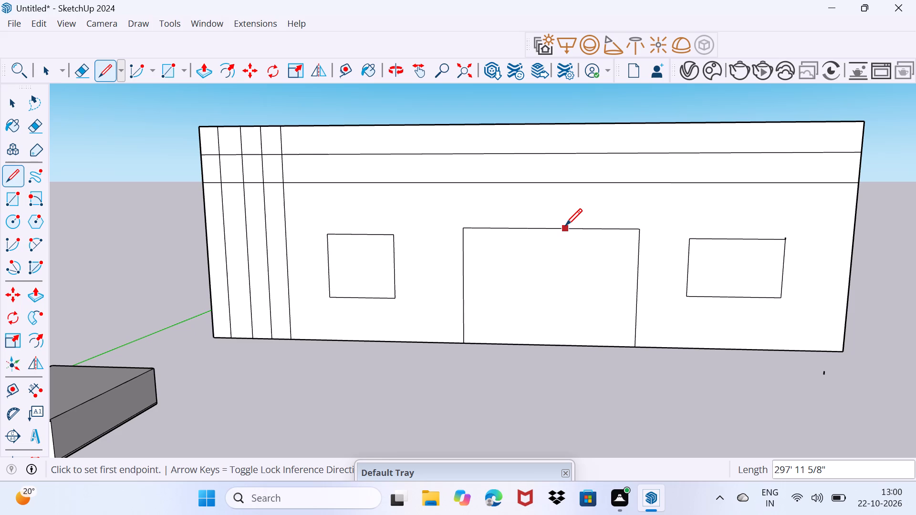
Draw two horizontal lines about 258' 5" long from the fourth vertical line to the wall's far edge, halving each upper band.
middle_click(520, 376)
scroll(520, 376, "up", 2)
scroll(521, 376, "down", 2)
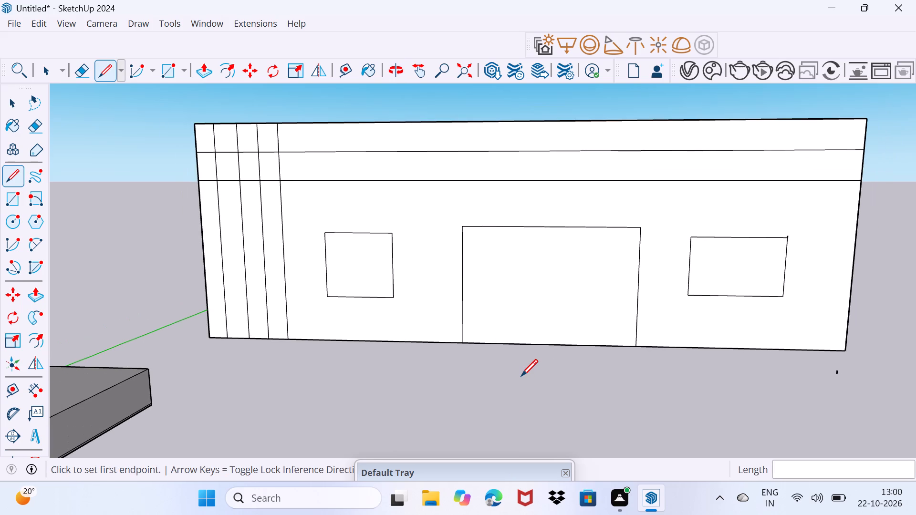
scroll(521, 376, "down", 2)
scroll(521, 376, "up", 2)
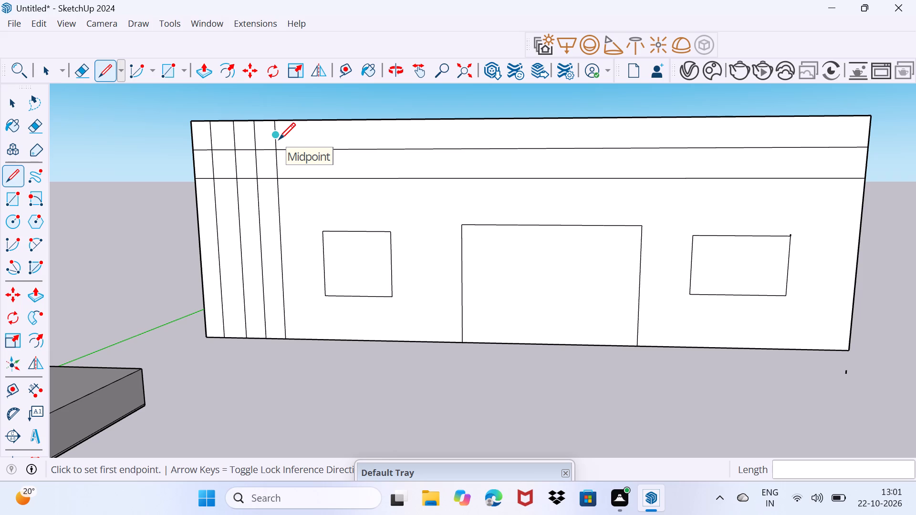
left_click(279, 139)
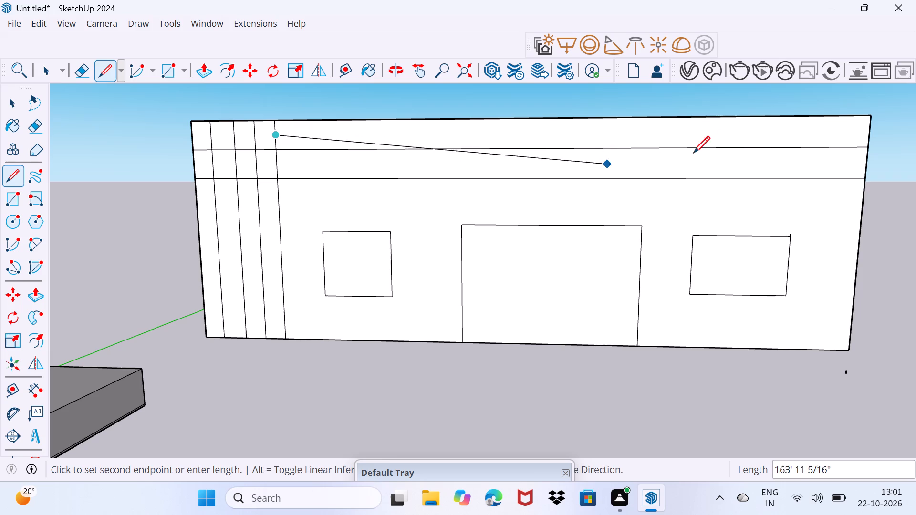
left_click(868, 133)
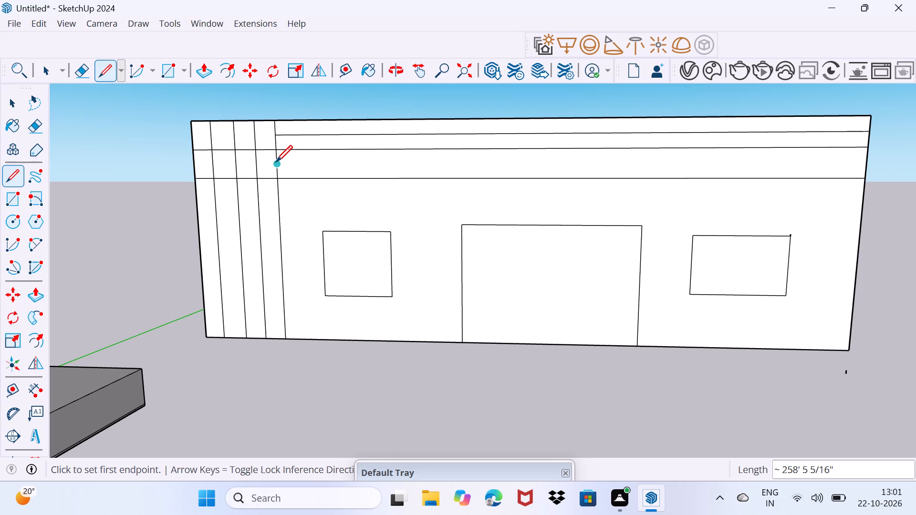
left_click_drag(276, 162, 632, 167)
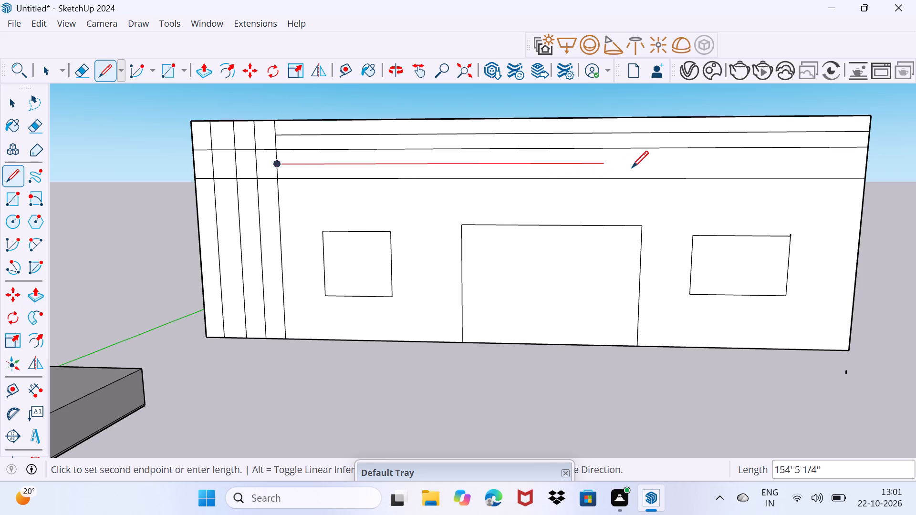
left_click_drag(632, 167, 865, 168)
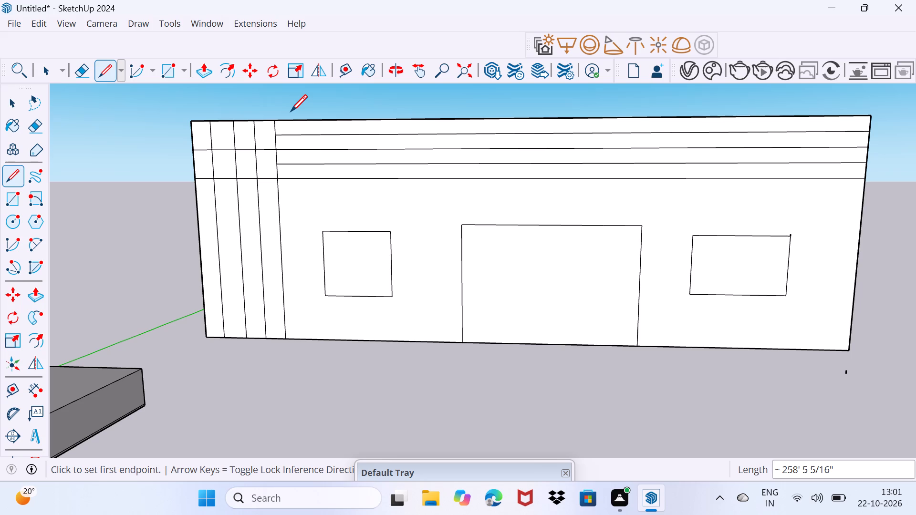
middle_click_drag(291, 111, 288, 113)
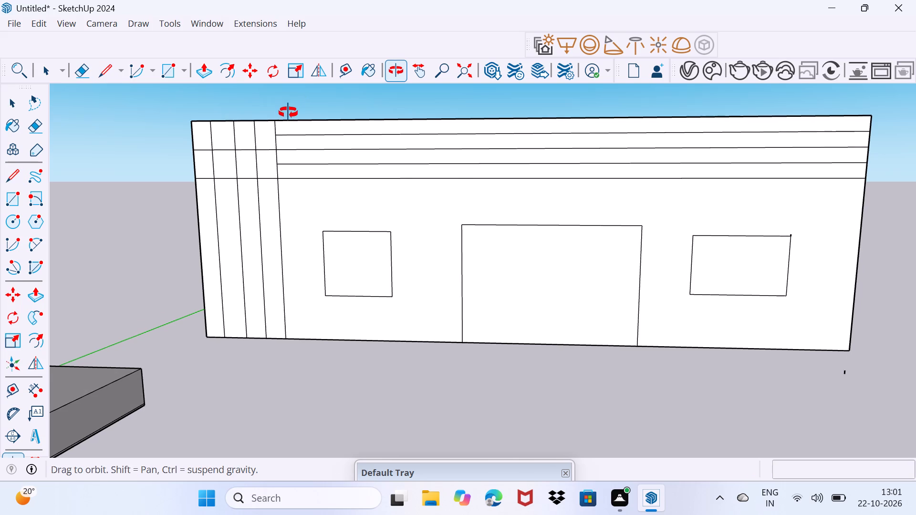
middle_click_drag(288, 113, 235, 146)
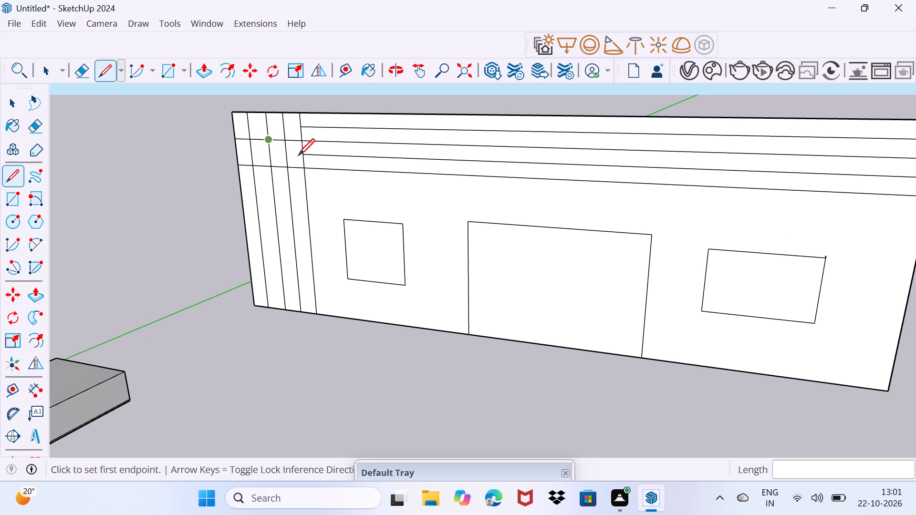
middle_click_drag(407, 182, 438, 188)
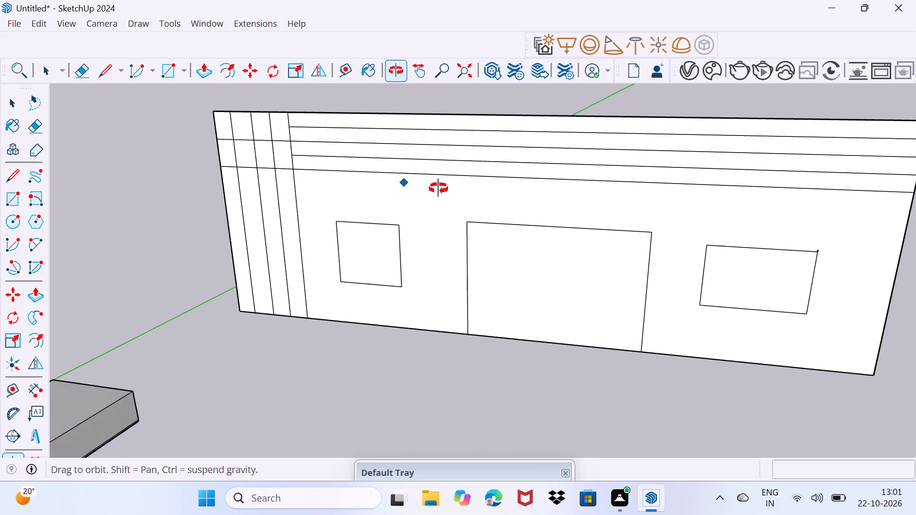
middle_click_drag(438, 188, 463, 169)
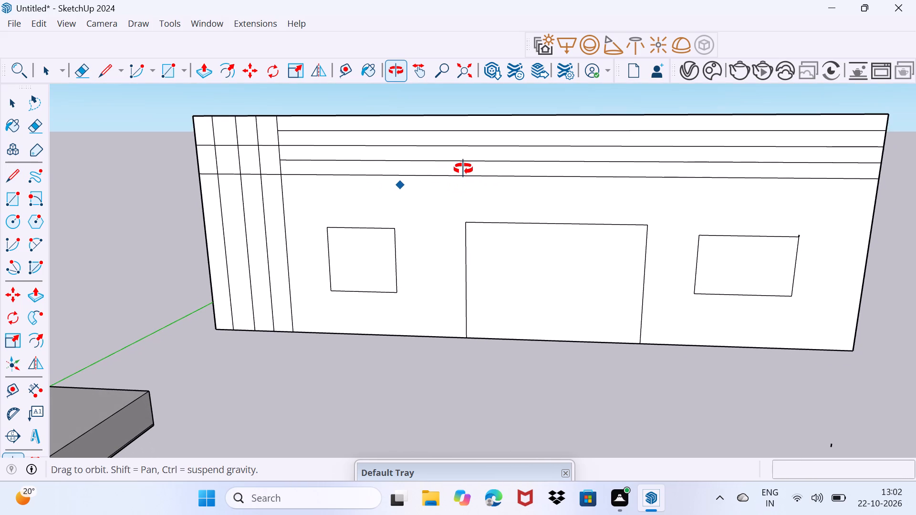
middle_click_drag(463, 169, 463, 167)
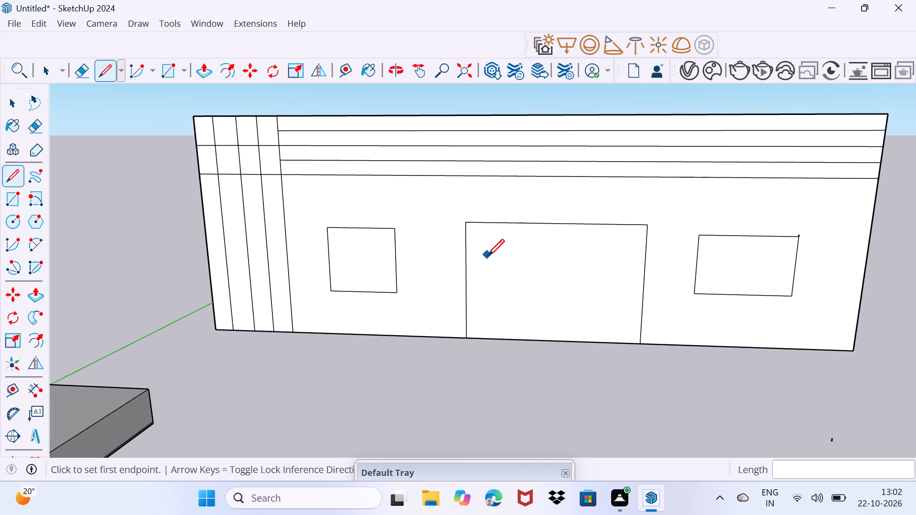
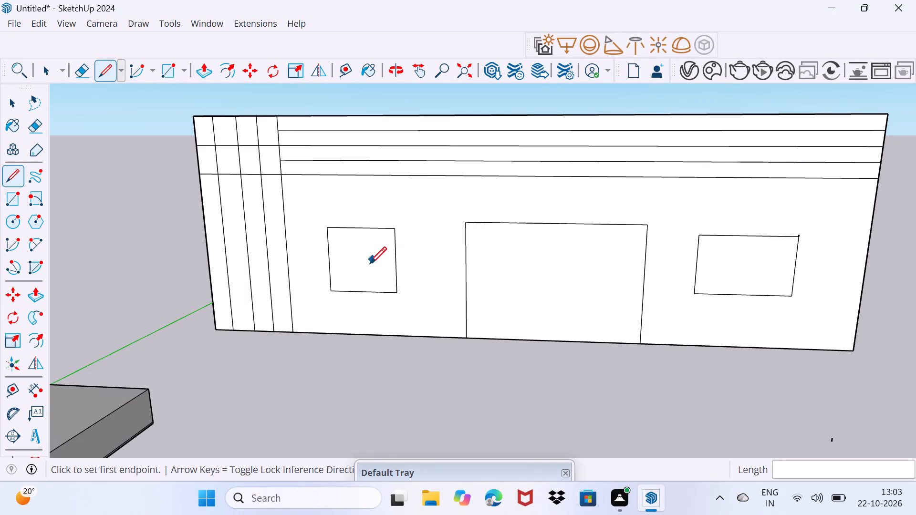
Divide the window nearest the vertical strips into four panes with an about 31' 11" horizontal line and a vertical line through the edge midpoints.
left_click(333, 262)
left_click(397, 256)
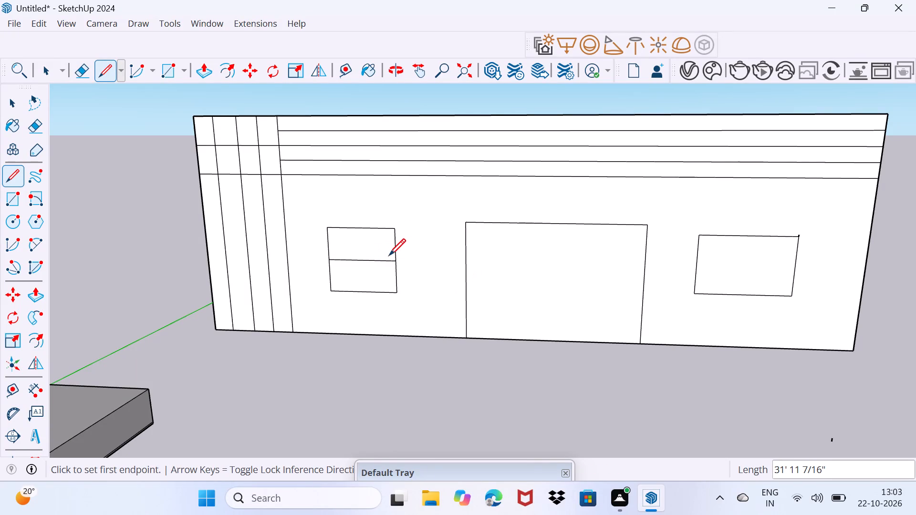
left_click(360, 230)
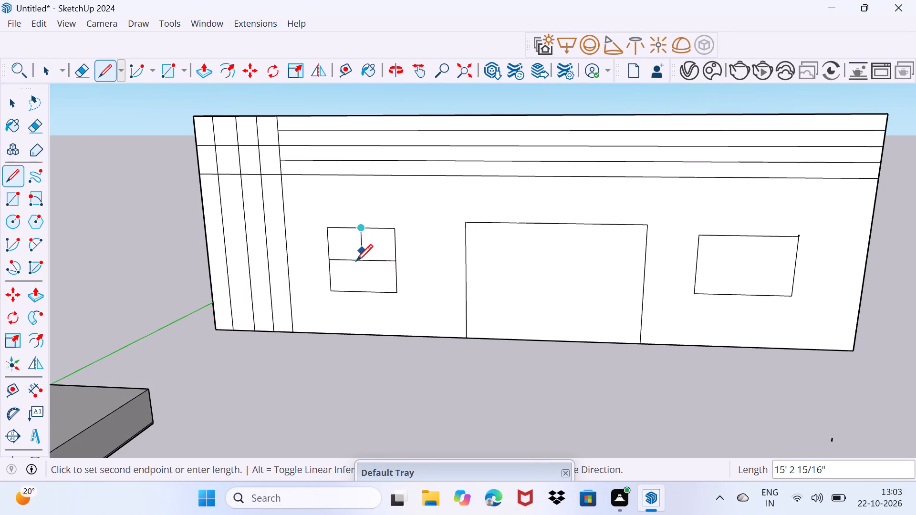
left_click(356, 297)
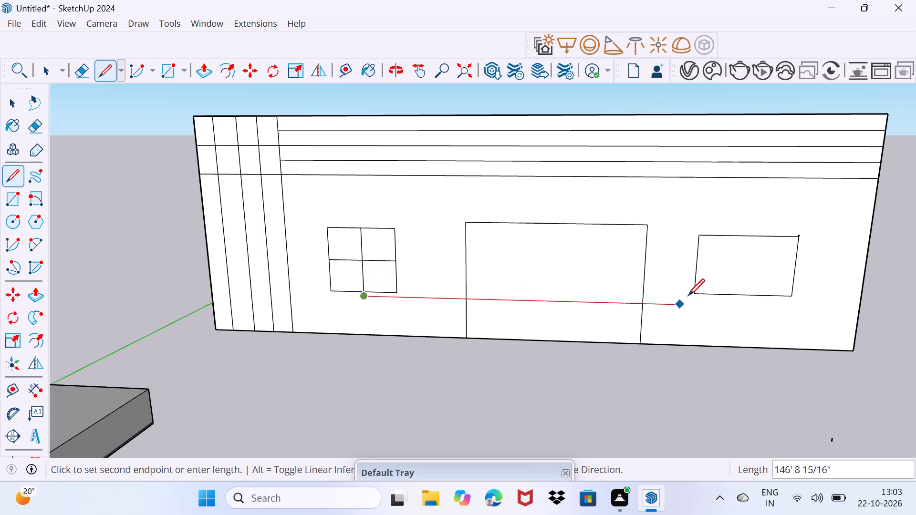
left_click(363, 290)
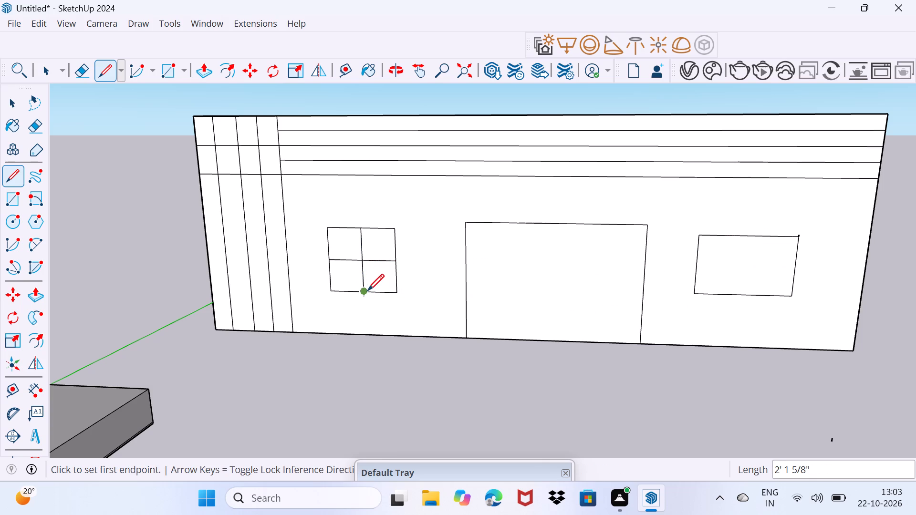
Divide the second window into four panes with a vertical line about 26' 6" long and a horizontal line about 41' 8" long.
left_click(748, 295)
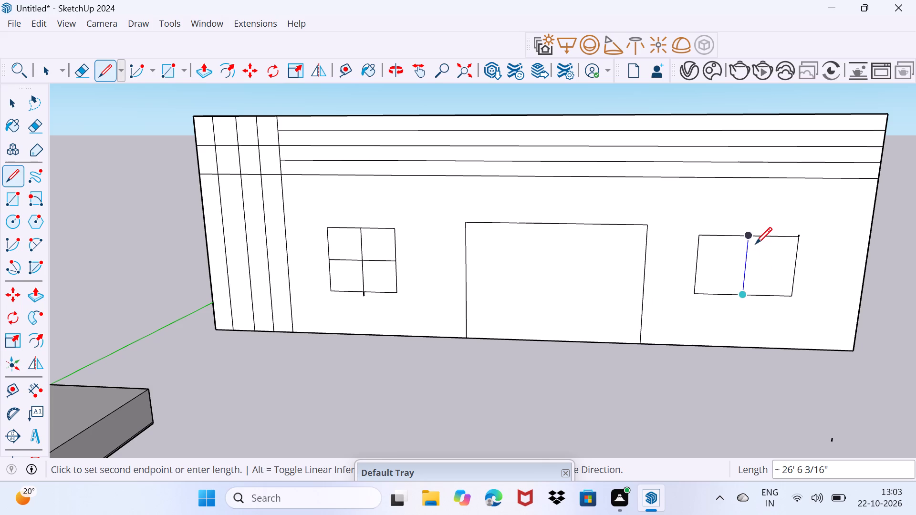
left_click(755, 243)
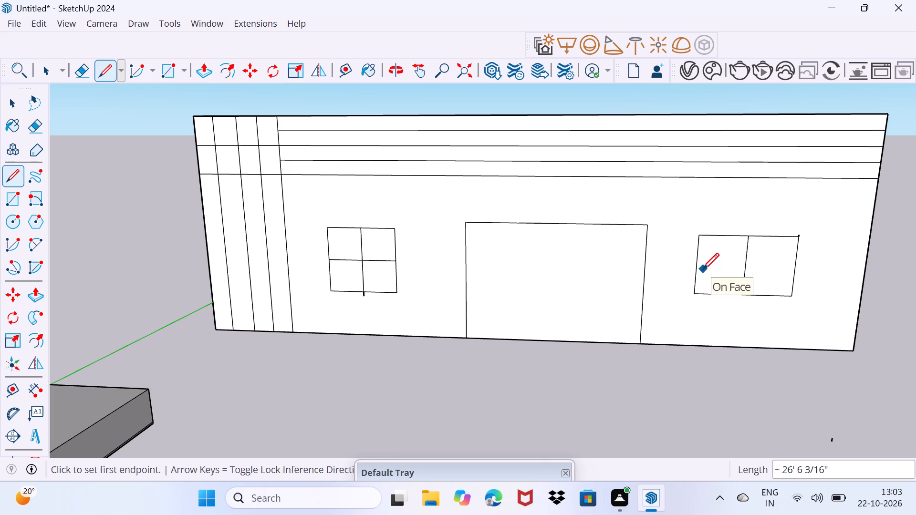
left_click(697, 269)
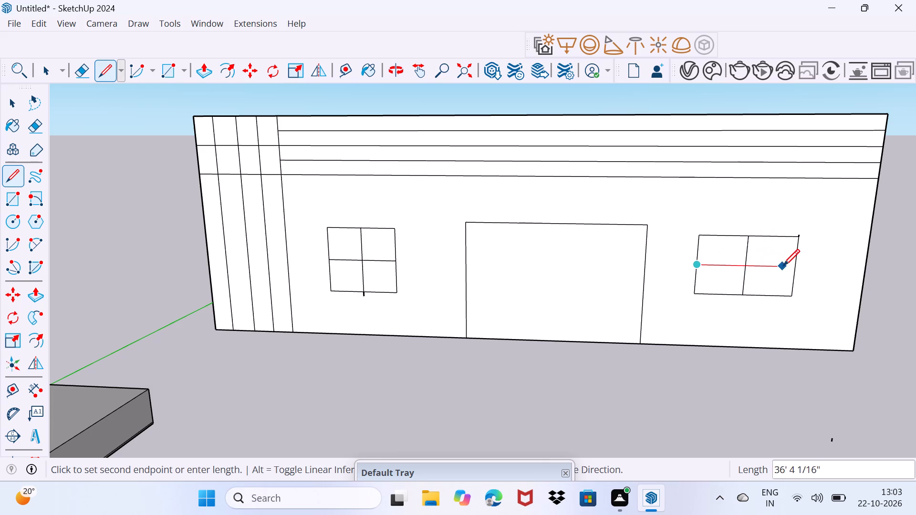
left_click(792, 266)
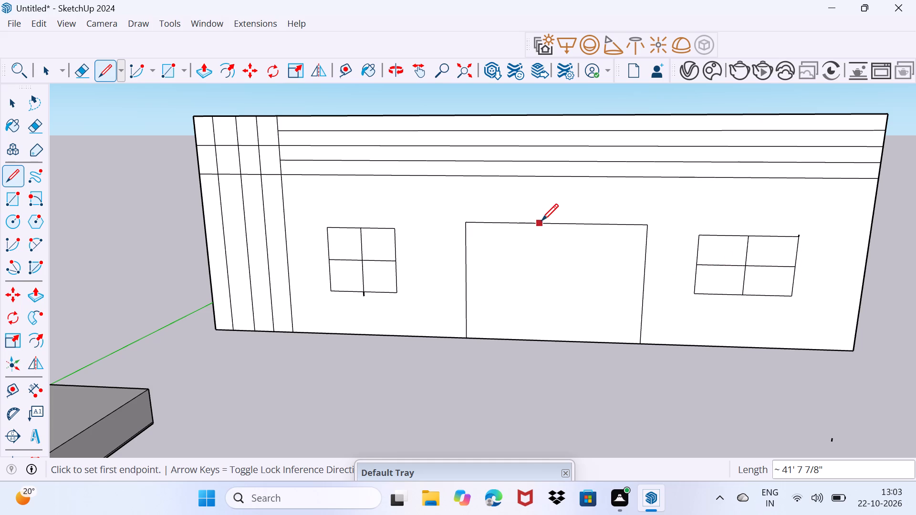
Draw a three-sided inner frame inside the large opening, with sides about 46' 9" high reaching the wall's base.
left_click(483, 241)
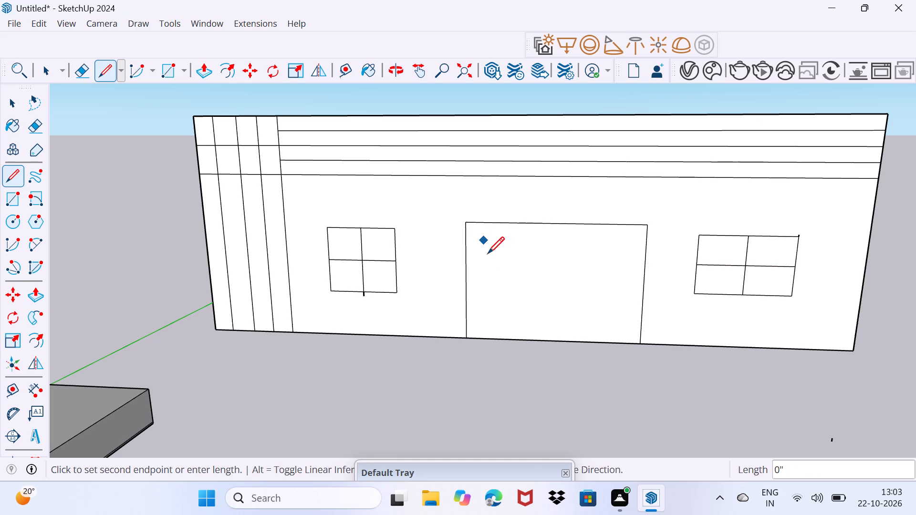
left_click(481, 339)
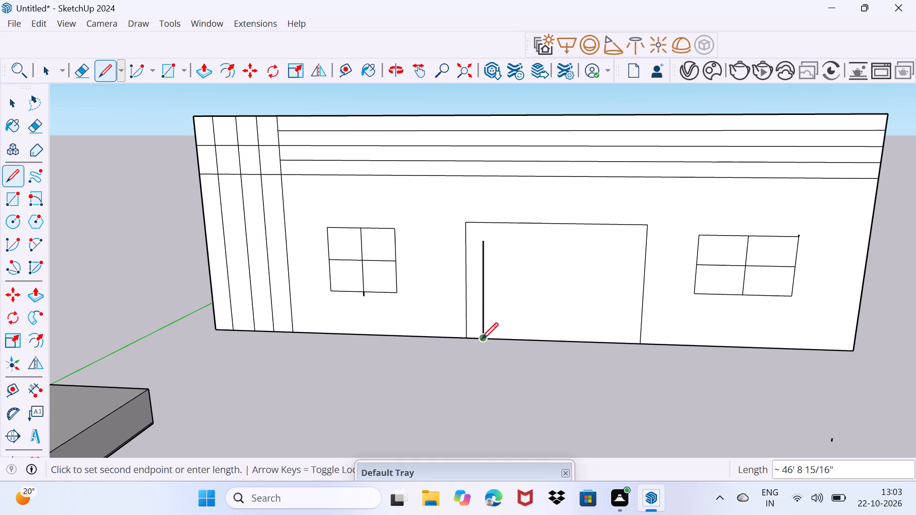
left_click(482, 242)
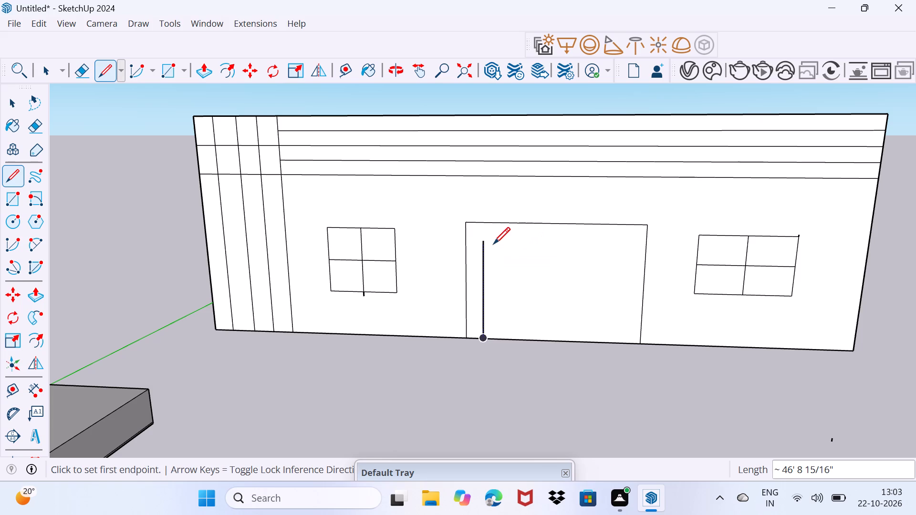
left_click(484, 243)
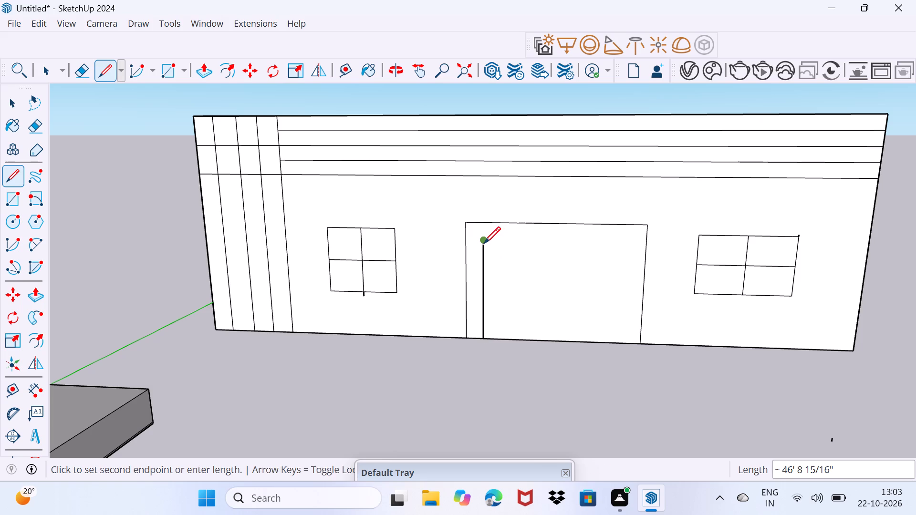
left_click(627, 249)
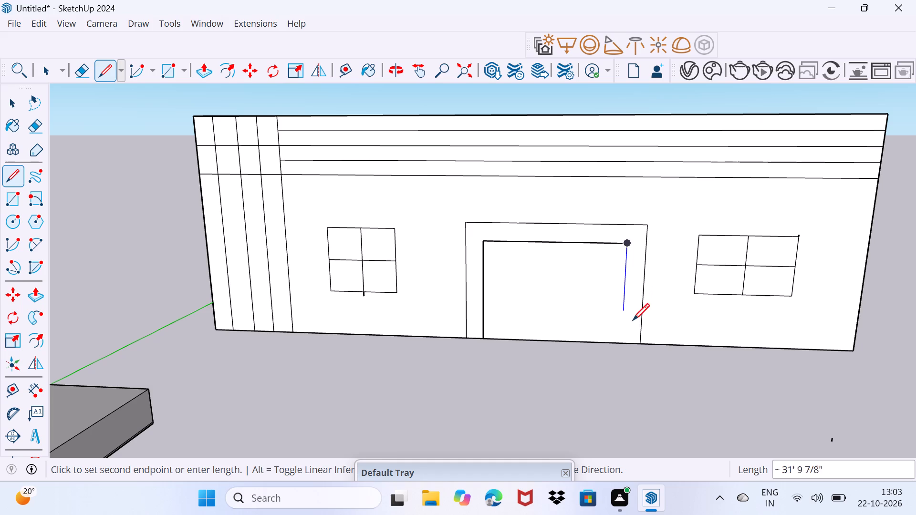
left_click(630, 339)
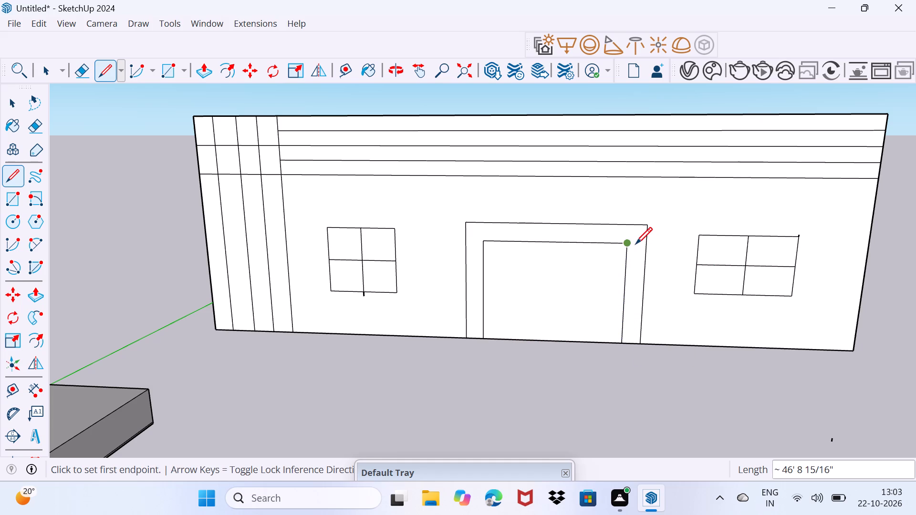
Draw a vertical line about 55' 1" long down the middle of the opening's frame side nearest the second window.
left_click(637, 227)
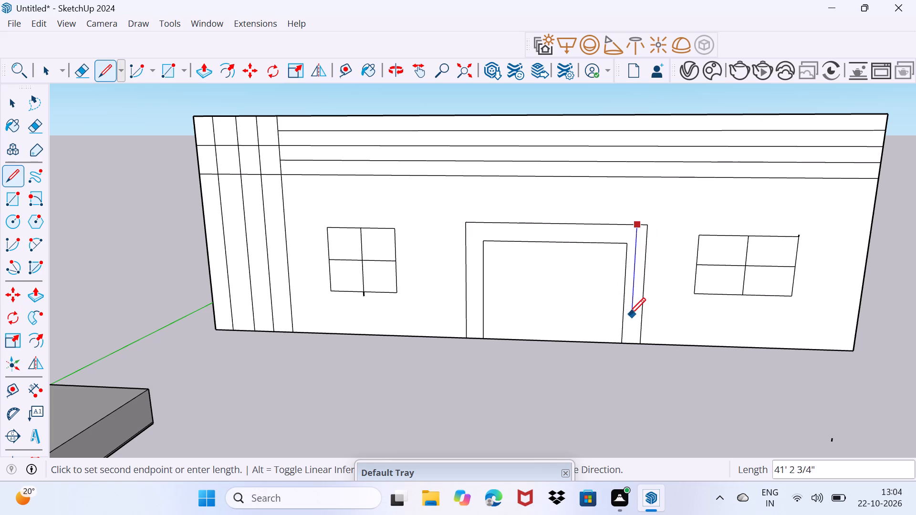
left_click(632, 343)
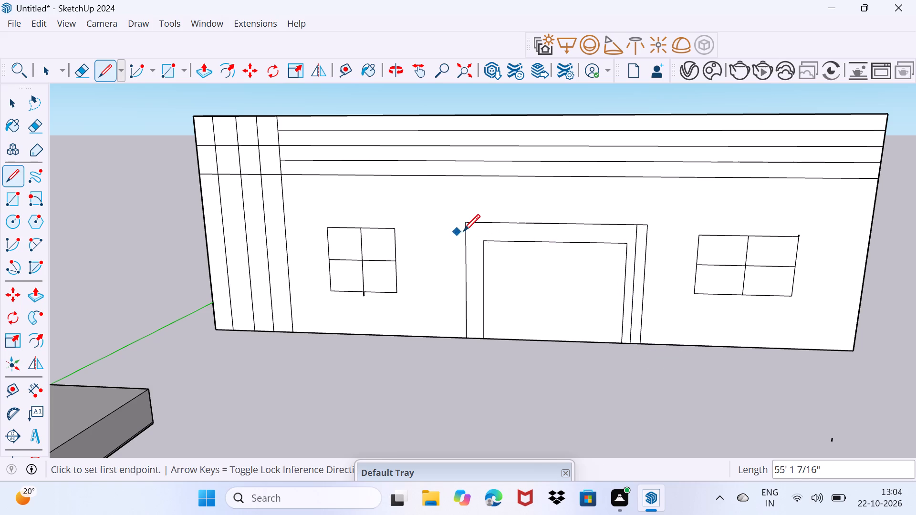
Draw a horizontal line about 80' 6" long across the opening, midway between its top edge and the inner frame's top.
left_click(464, 234)
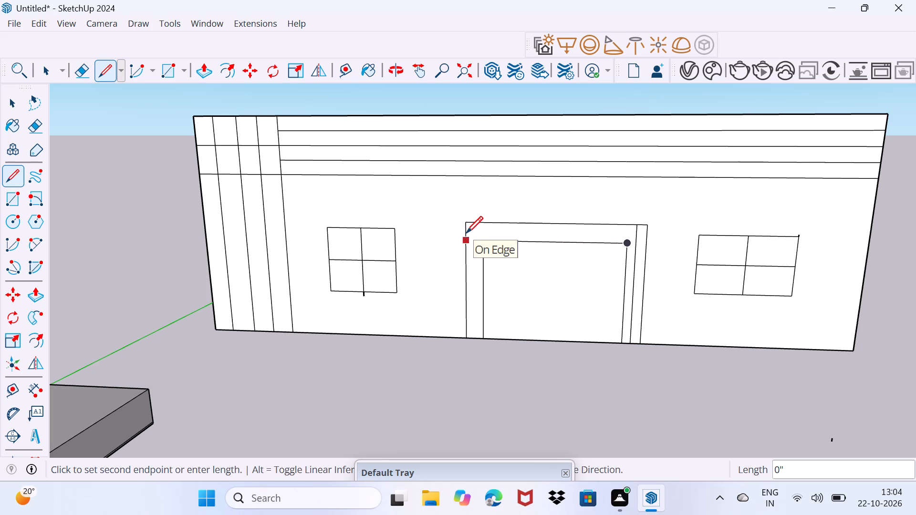
left_click(466, 233)
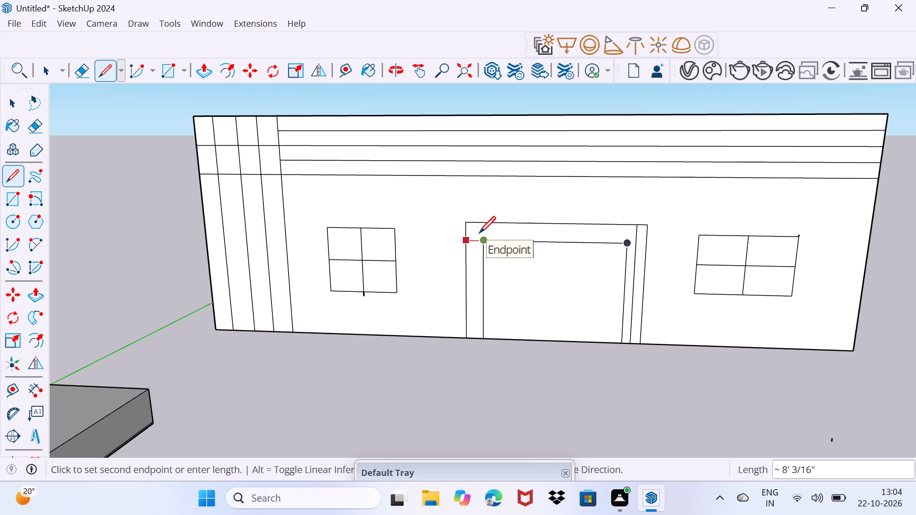
left_click(468, 232)
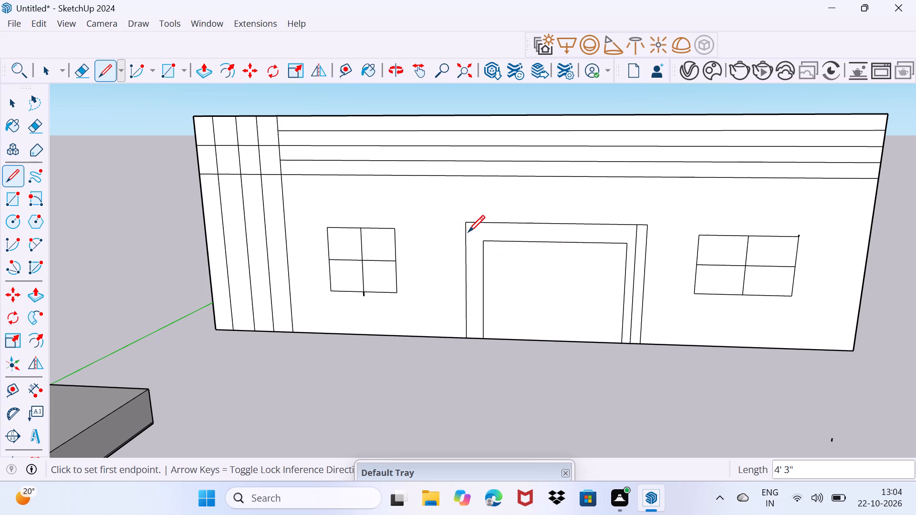
left_click(470, 232)
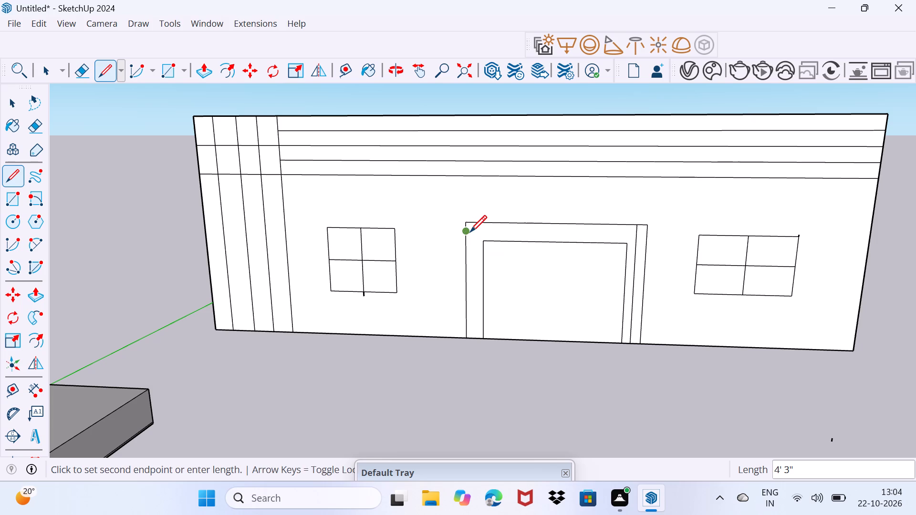
left_click(645, 235)
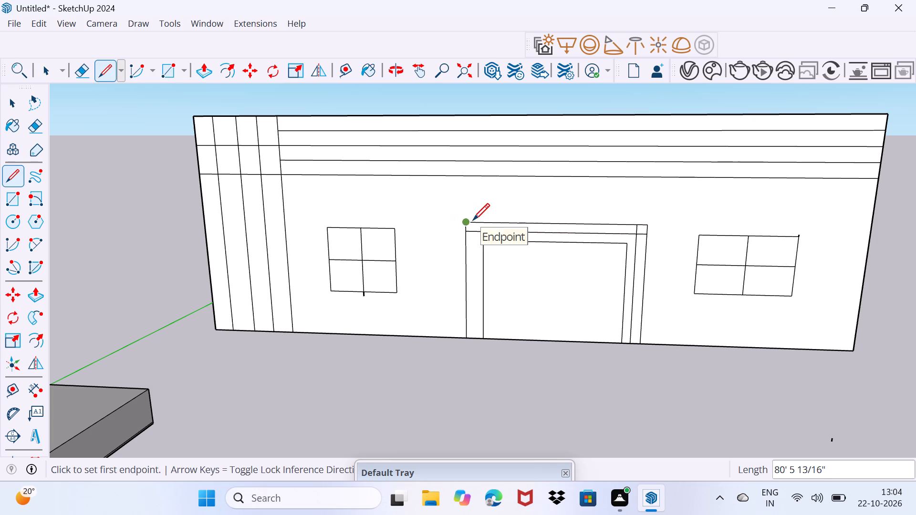
Split the opening's top edge about 8' from its corner nearest the first window, tracing segments along it in line with the inner frame's side.
left_click(475, 222)
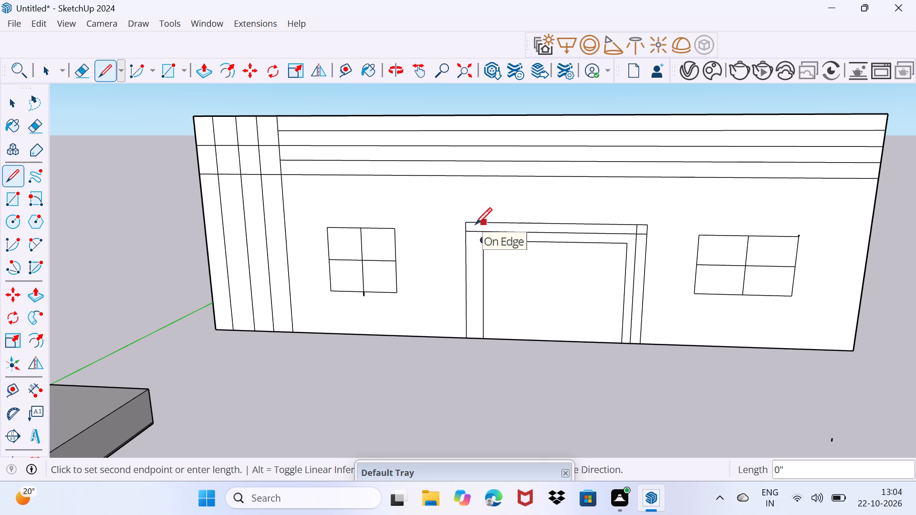
left_click(475, 221)
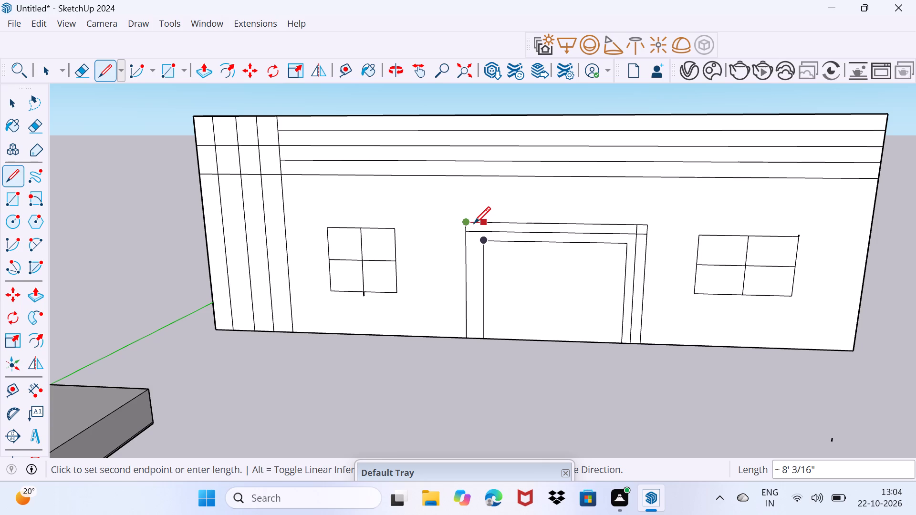
left_click(476, 222)
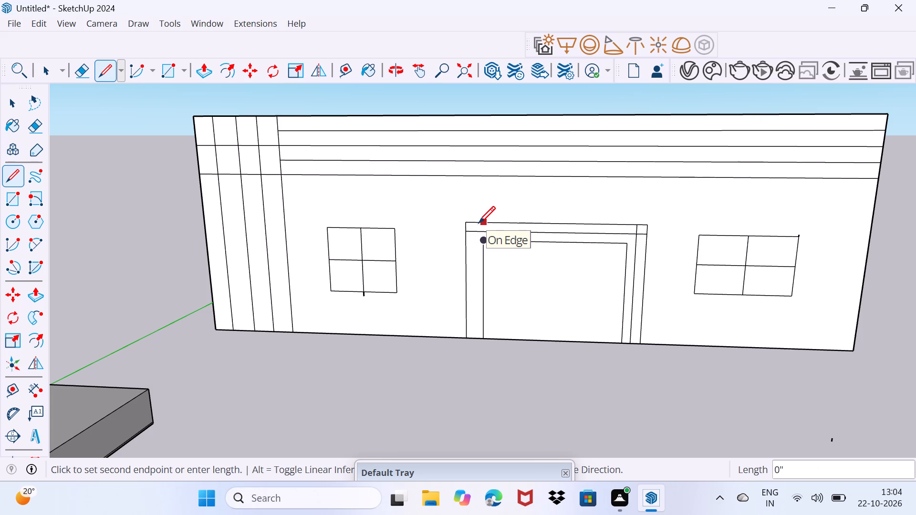
left_click(479, 223)
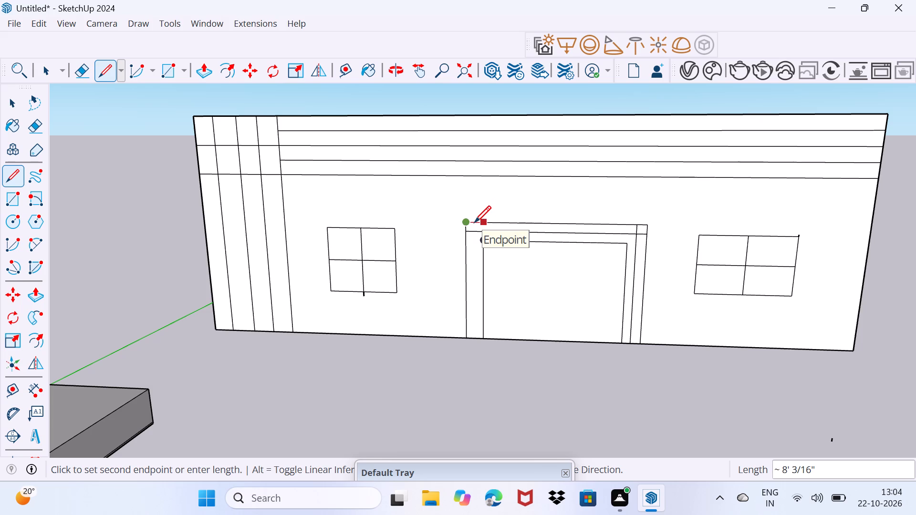
left_click(474, 222)
left_click(474, 222)
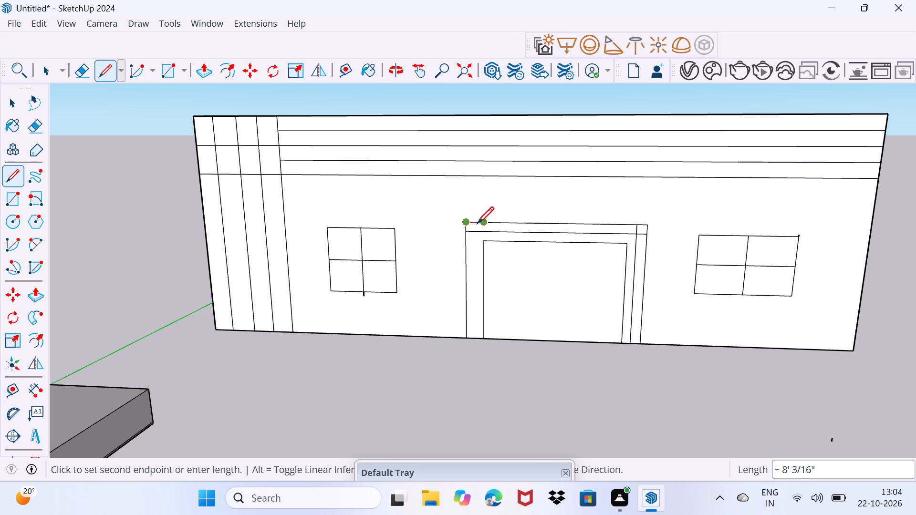
left_click(477, 223)
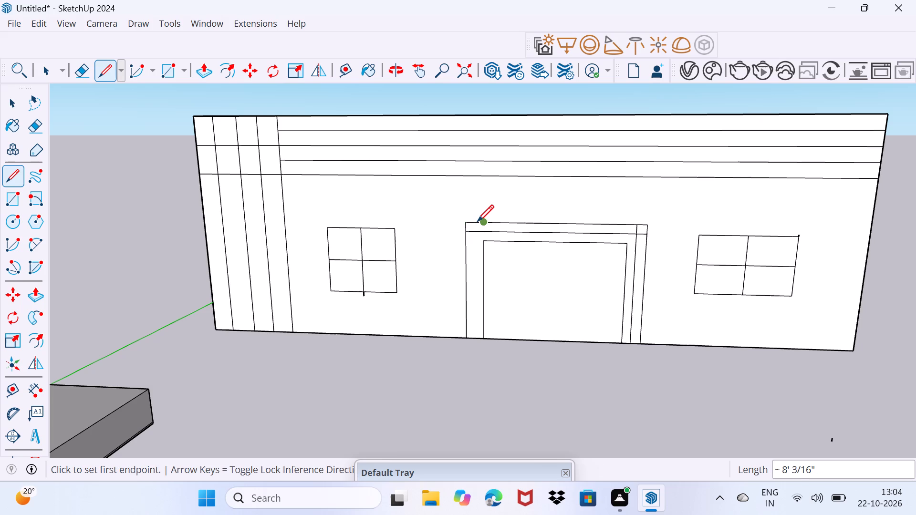
left_click(477, 221)
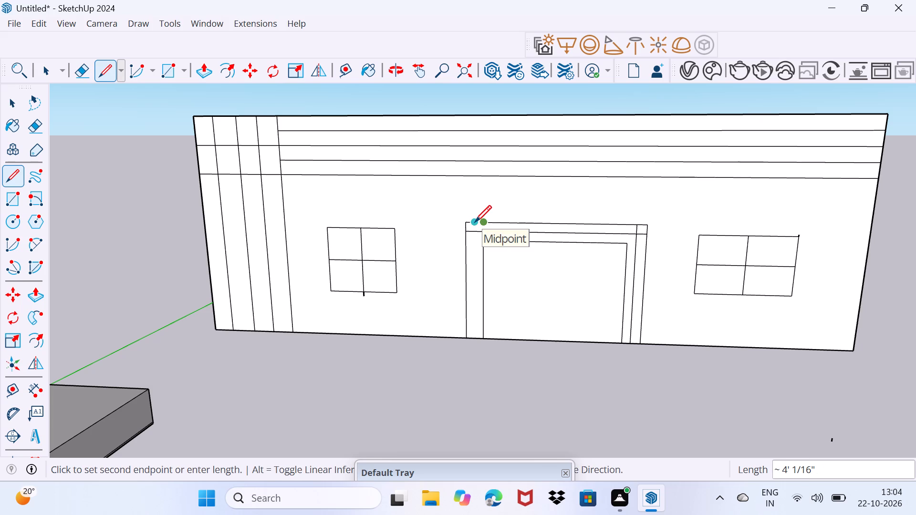
left_click(469, 221)
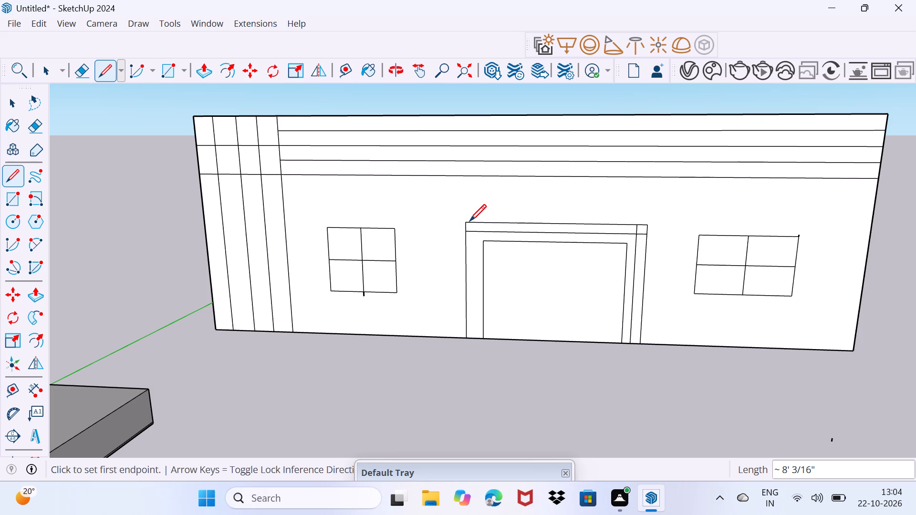
left_click(472, 220)
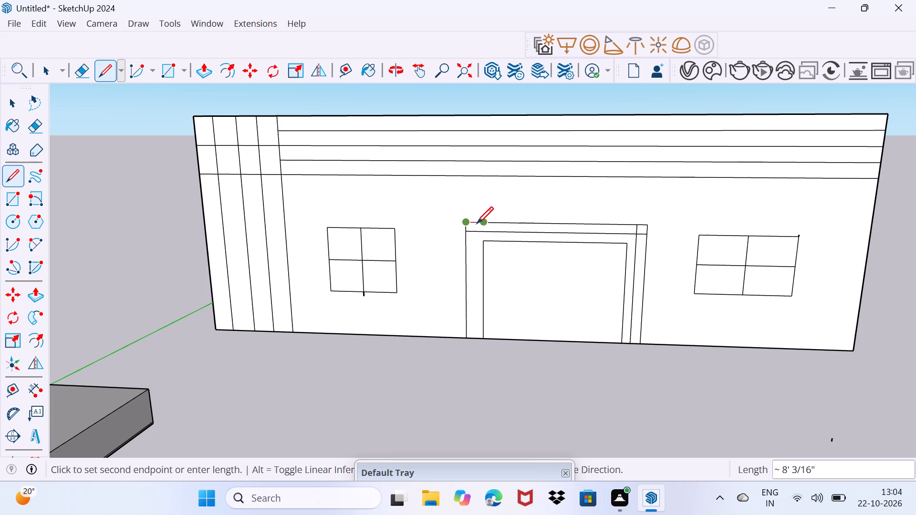
left_click(476, 223)
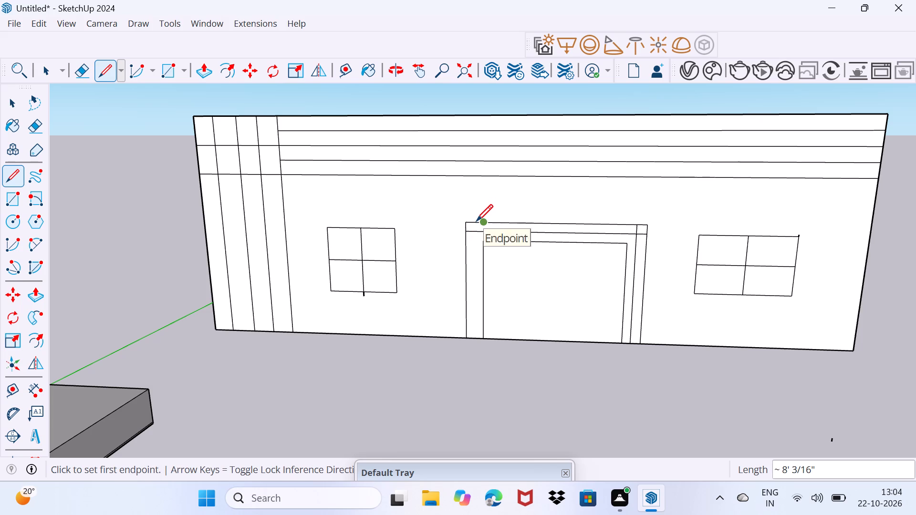
left_click(476, 221)
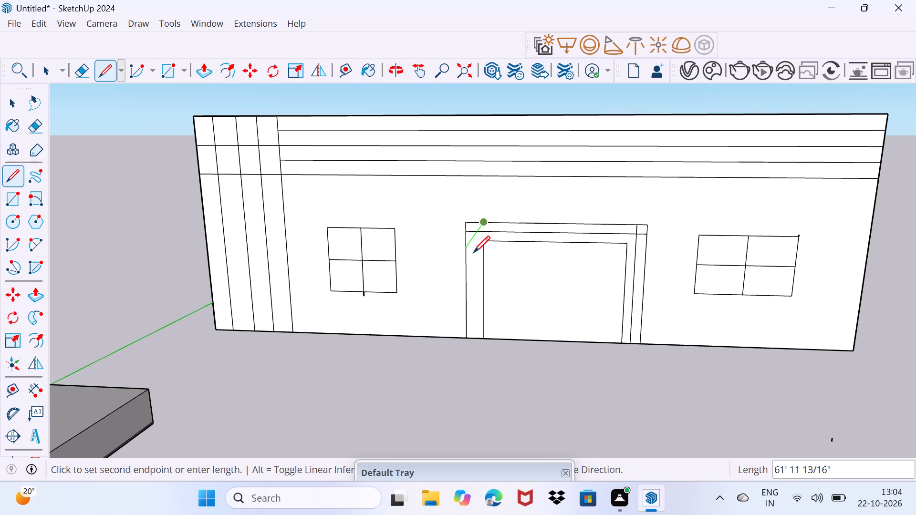
left_click(479, 223)
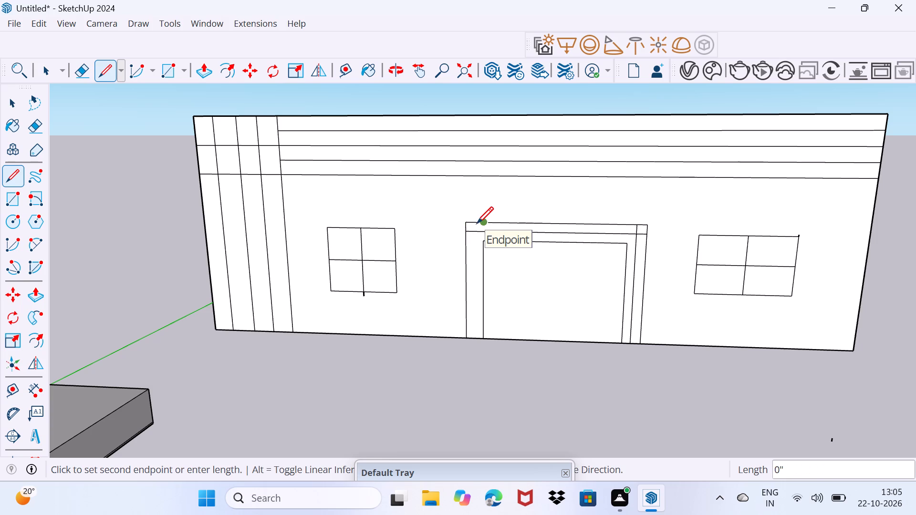
left_click(477, 222)
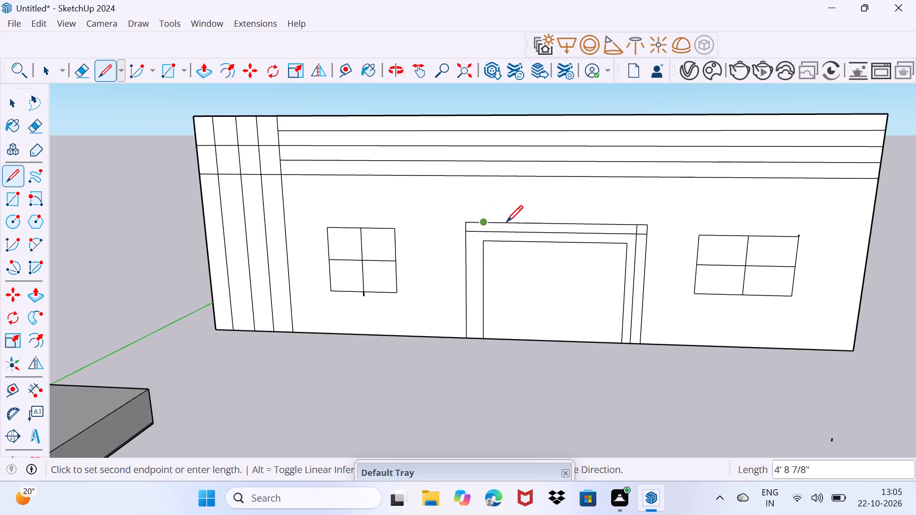
left_click(574, 226)
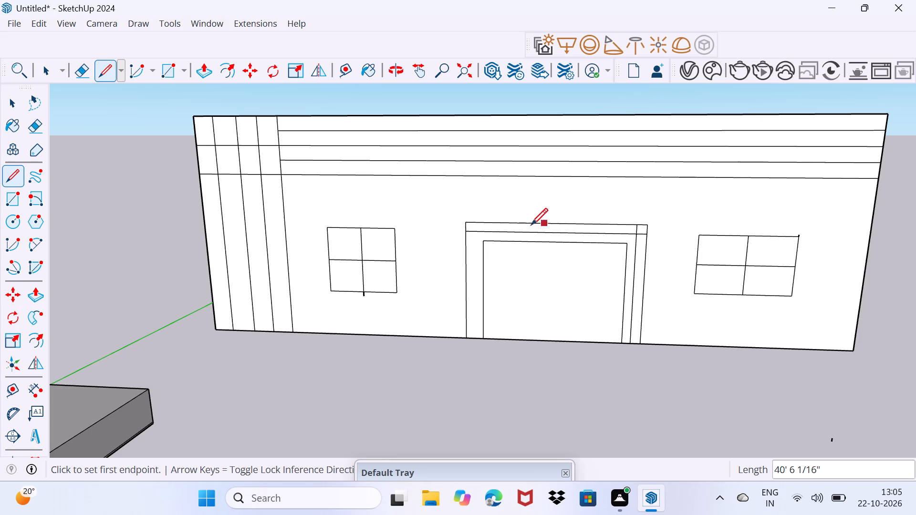
Draw a vertical line about 55' 1" long from the short top segment's midpoint to the wall's base.
left_click(475, 219)
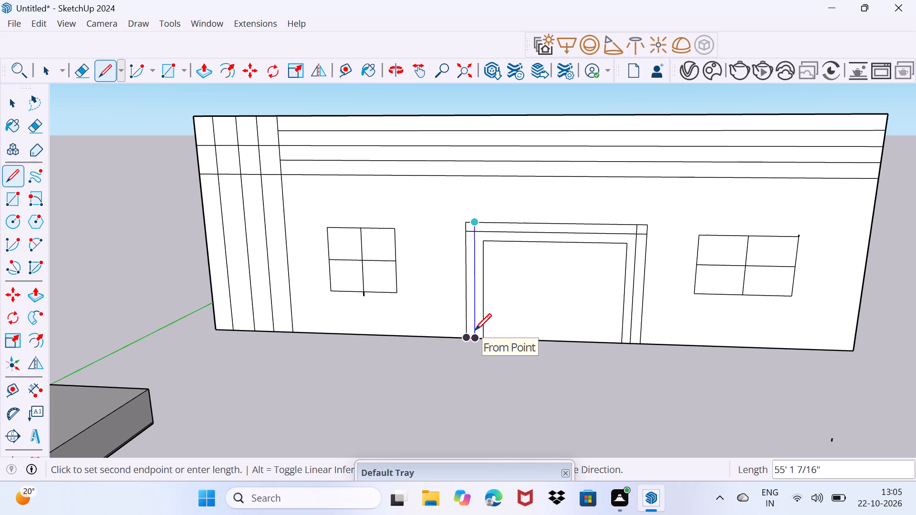
left_click(475, 330)
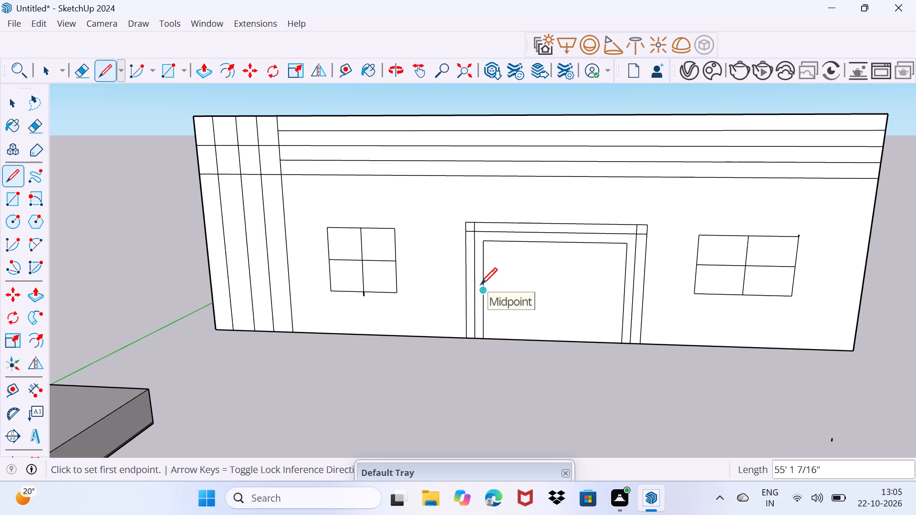
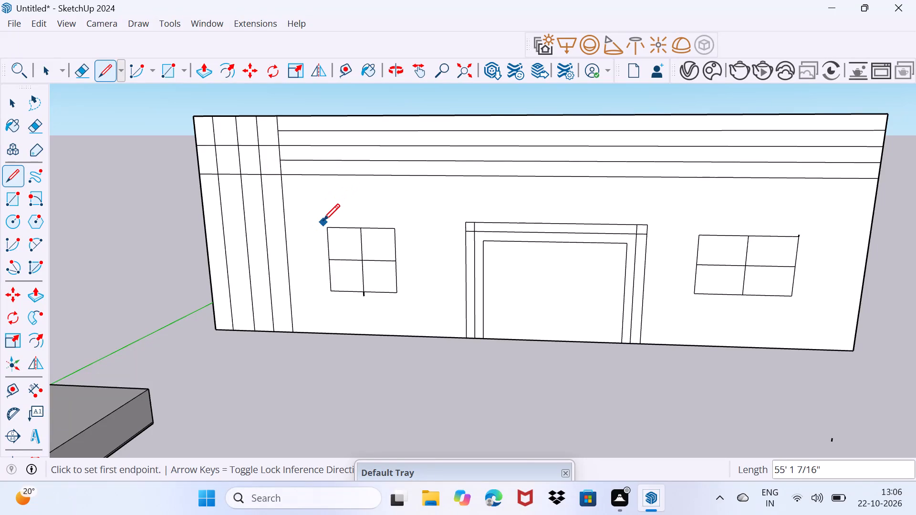
Draw a rectangular outer frame about 42' tall around the first four-pane window, offset outside its edges.
left_click(322, 217)
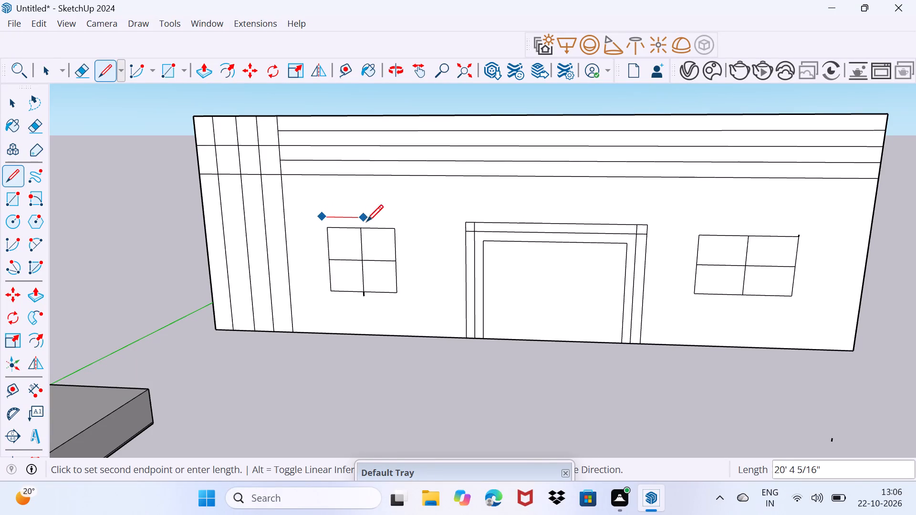
left_click(403, 218)
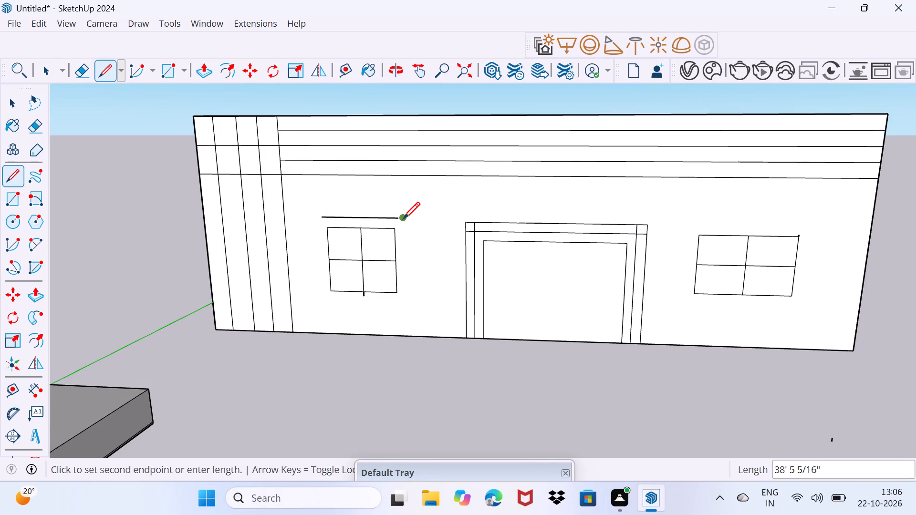
left_click(396, 306)
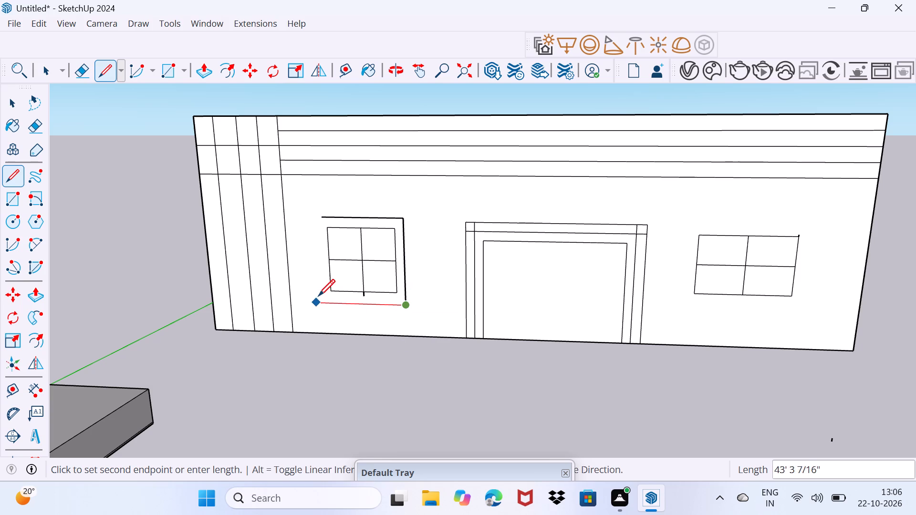
left_click(319, 295)
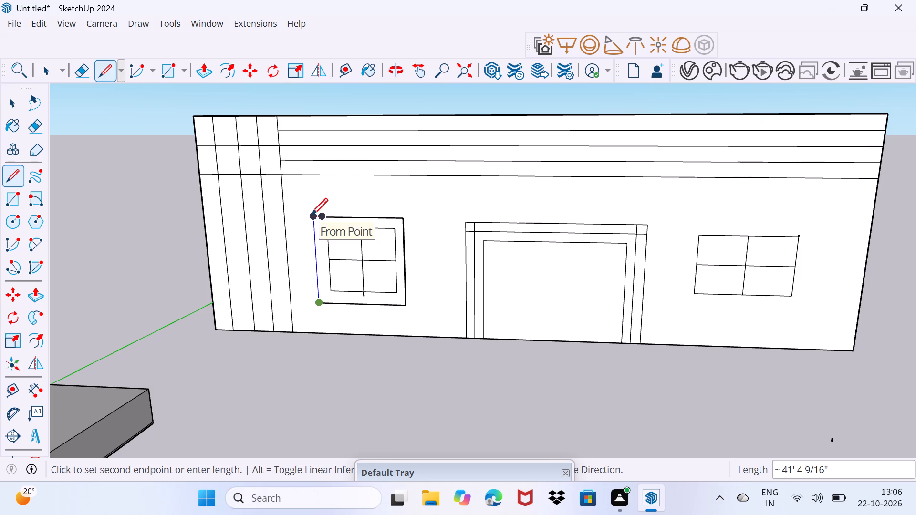
left_click(311, 215)
left_click(323, 216)
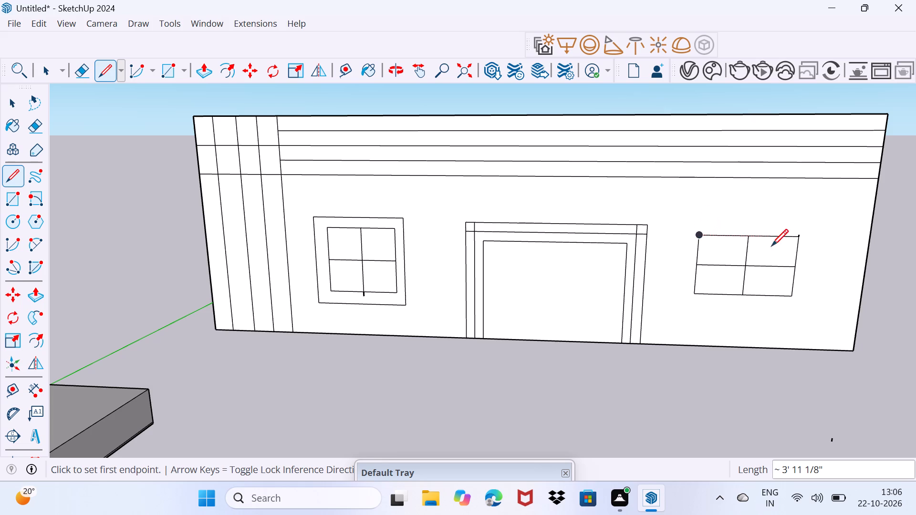
Draw a rectangular outer frame about 50' 3" wide around the second four-pane window, offset outside its edges.
left_click(807, 224)
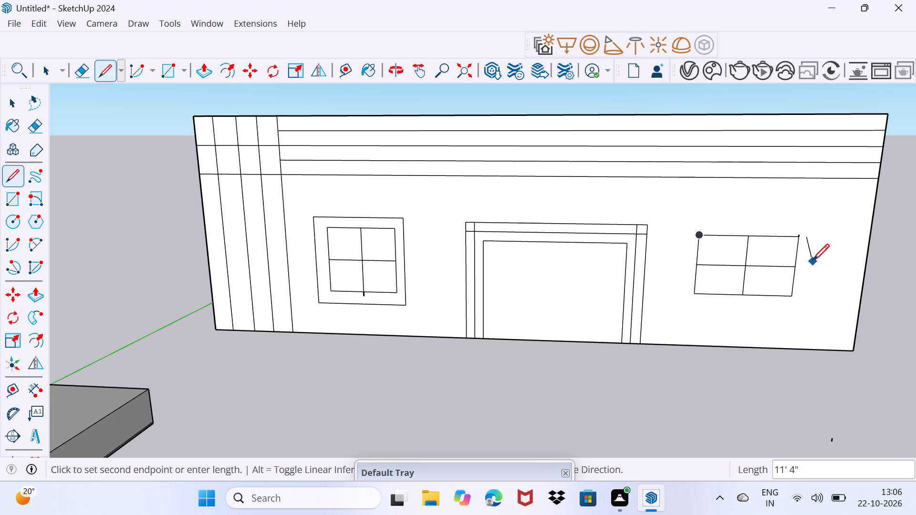
left_click(807, 226)
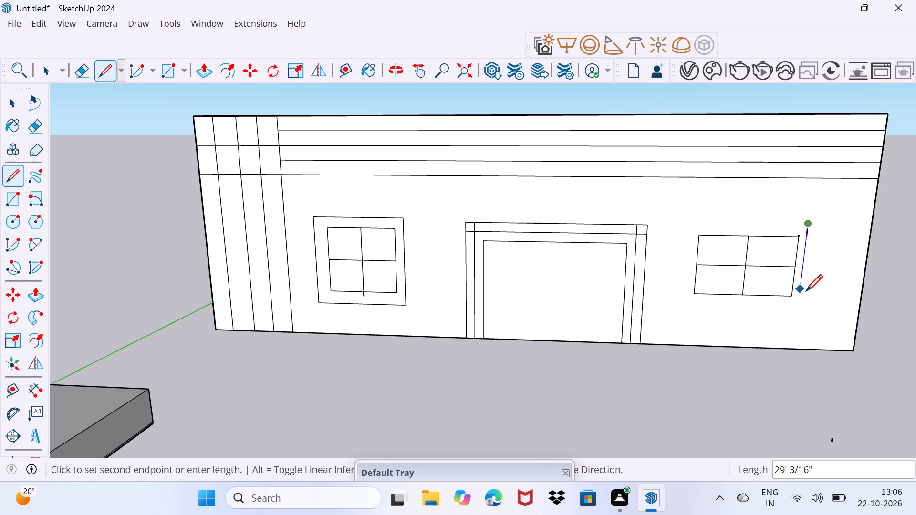
left_click(805, 302)
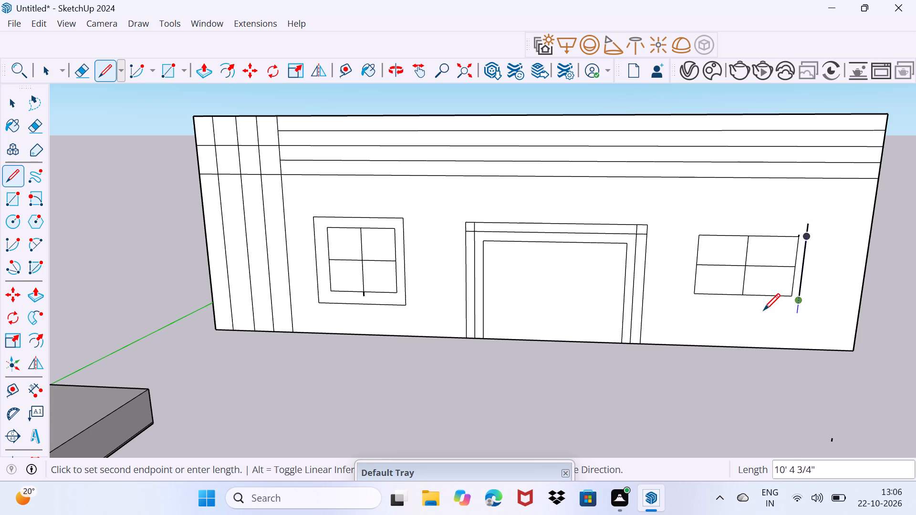
left_click(682, 302)
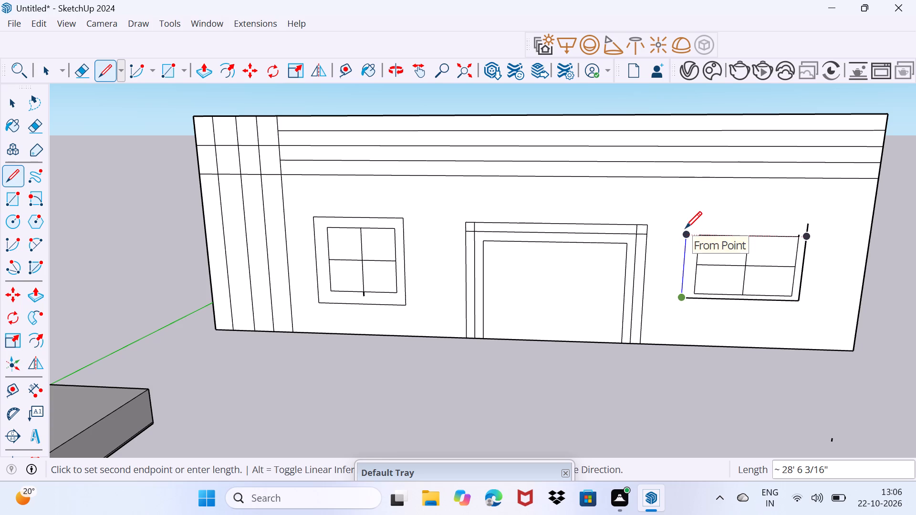
left_click(686, 225)
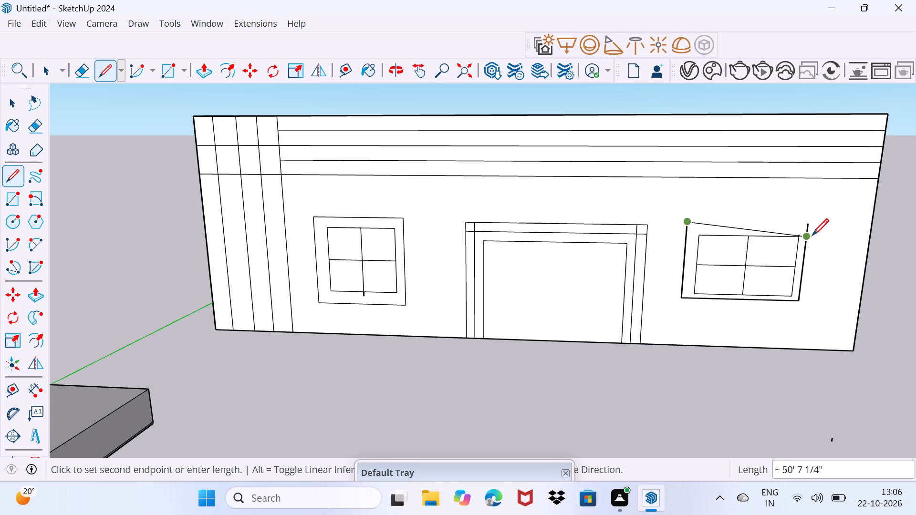
left_click(810, 230)
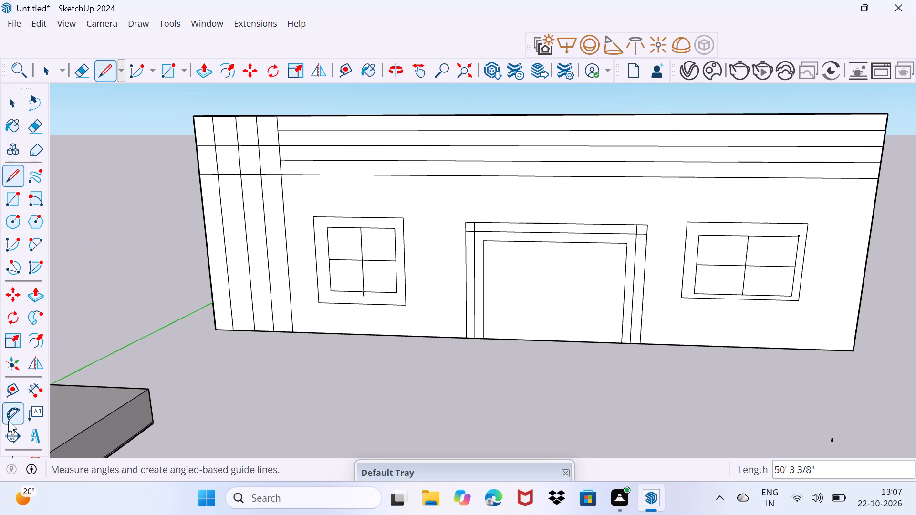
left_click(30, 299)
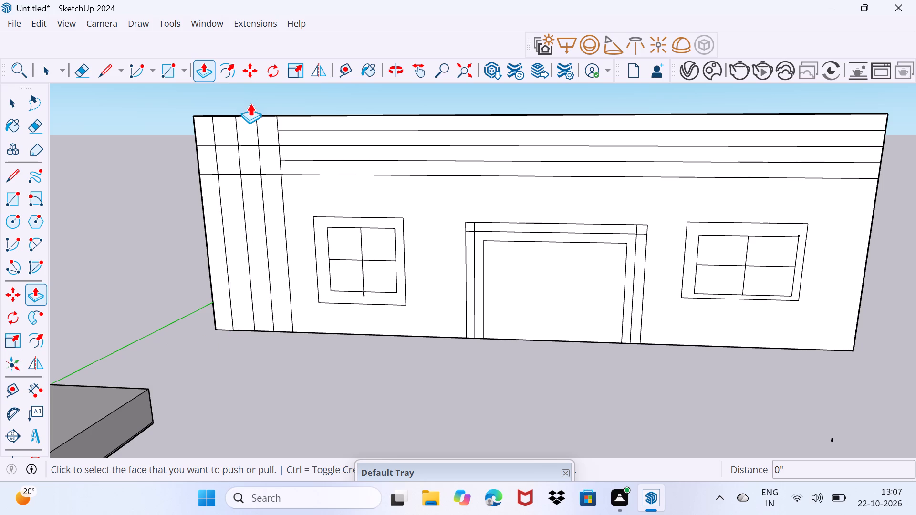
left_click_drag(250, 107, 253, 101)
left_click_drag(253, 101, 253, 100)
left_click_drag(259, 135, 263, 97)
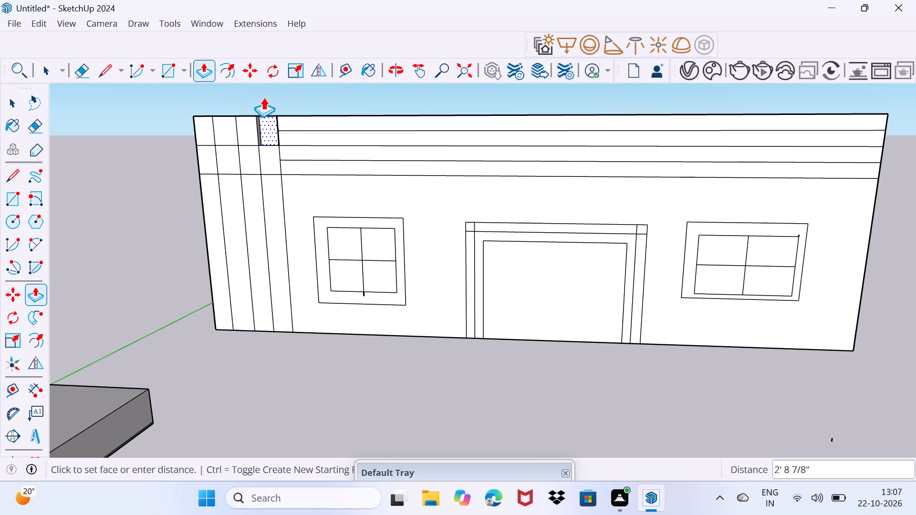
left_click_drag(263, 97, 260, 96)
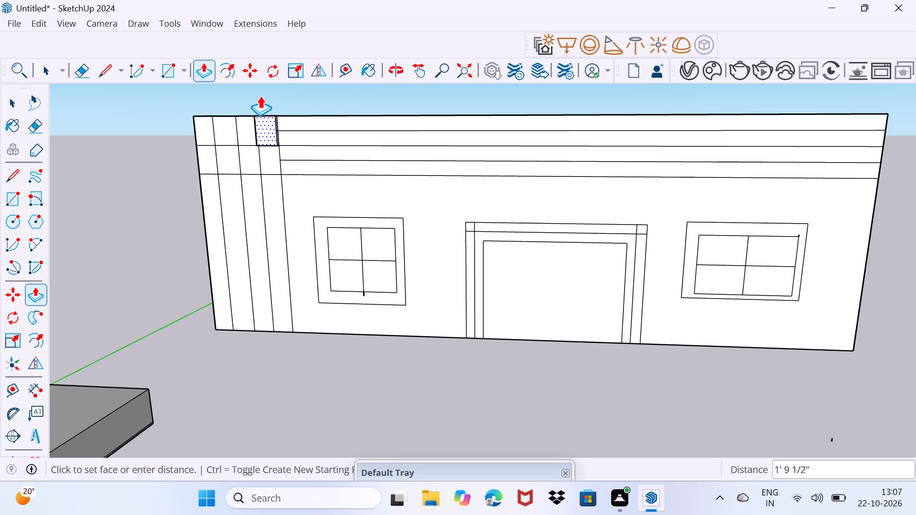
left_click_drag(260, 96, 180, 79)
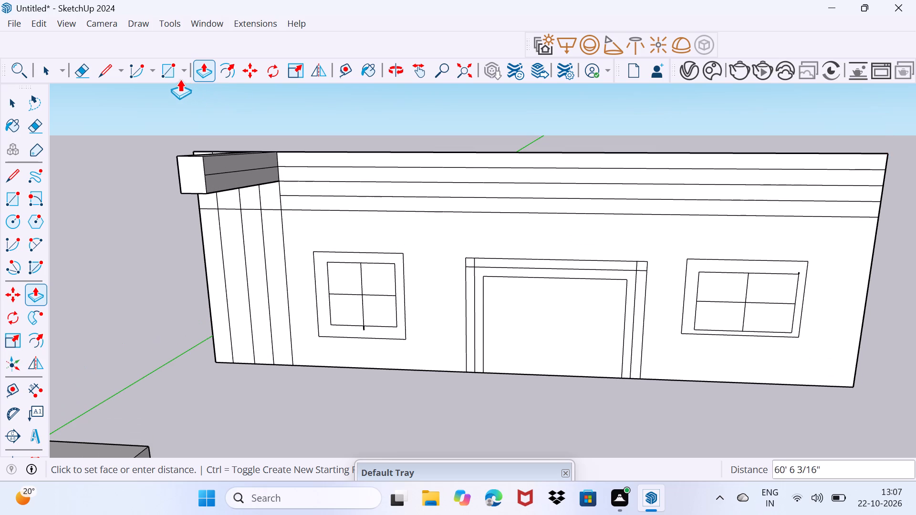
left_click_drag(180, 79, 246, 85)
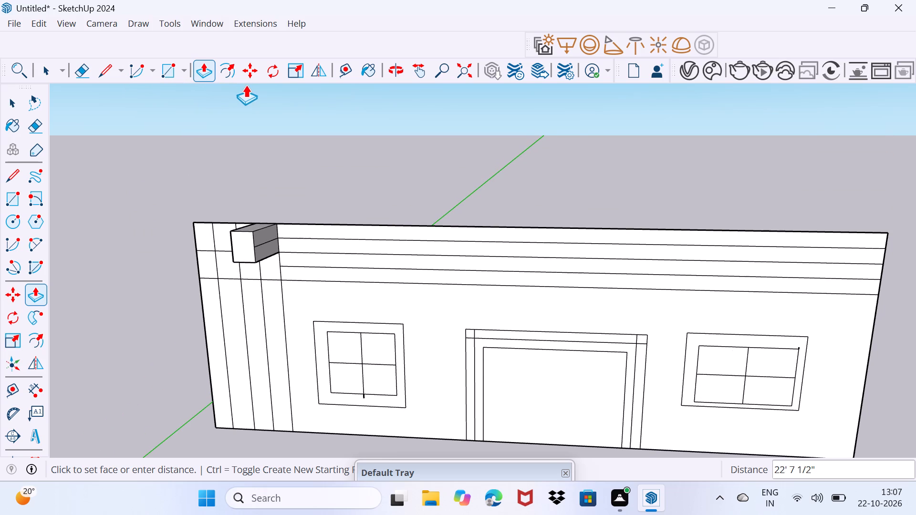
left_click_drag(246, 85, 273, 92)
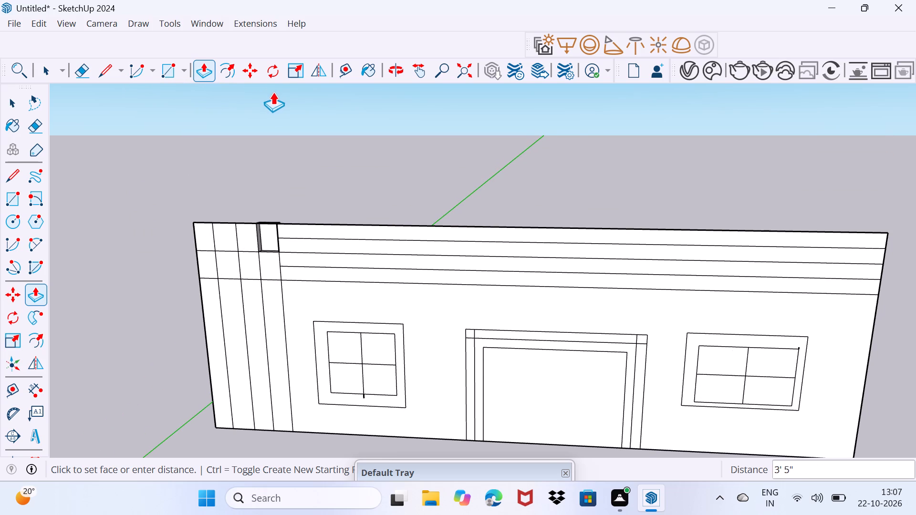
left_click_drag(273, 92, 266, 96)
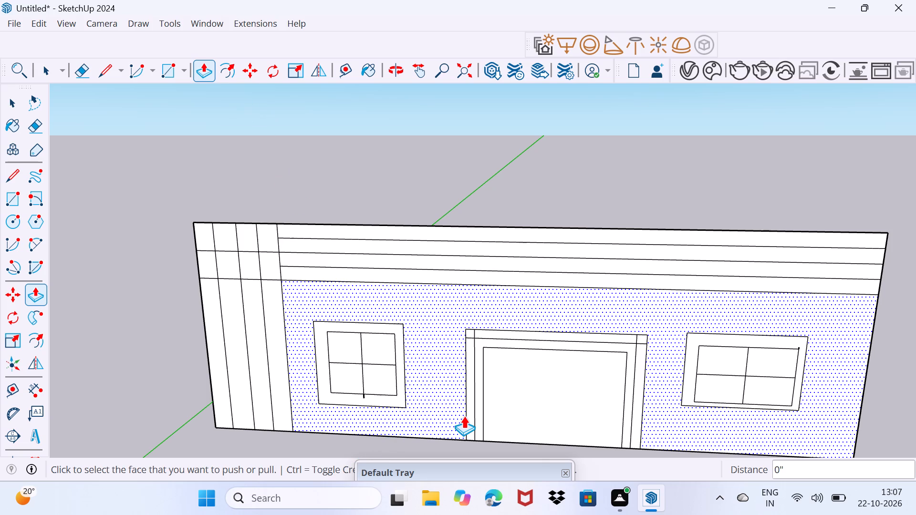
Push/Pull the main wall face around the windows and large opening forward by about 94'.
left_click_drag(464, 416, 464, 405)
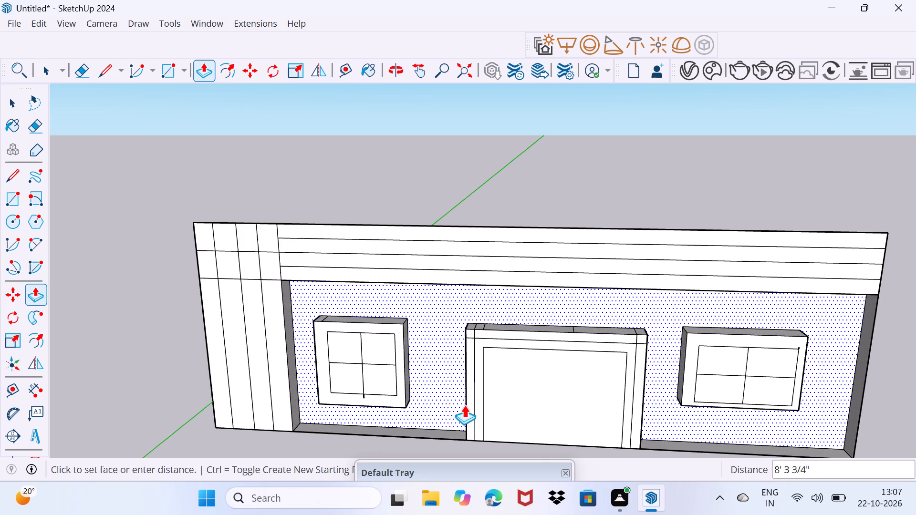
left_click_drag(464, 405, 467, 394)
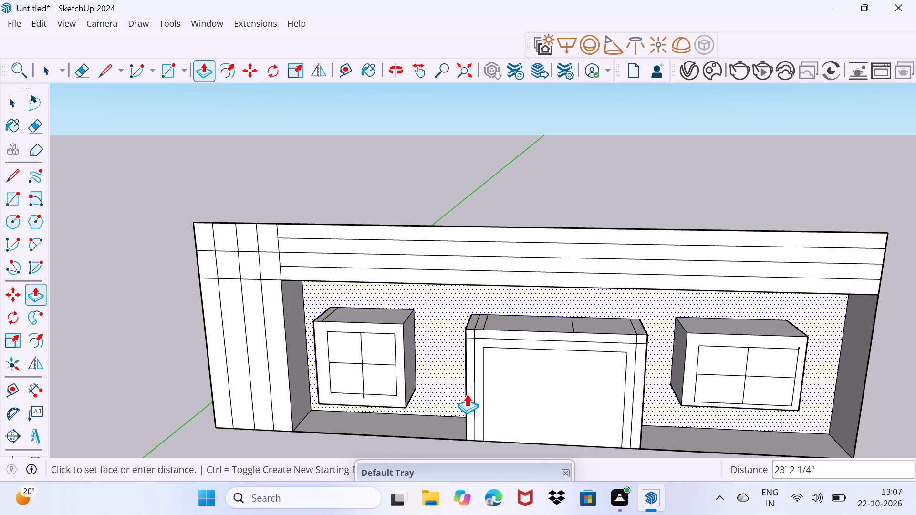
left_click_drag(467, 394, 485, 333)
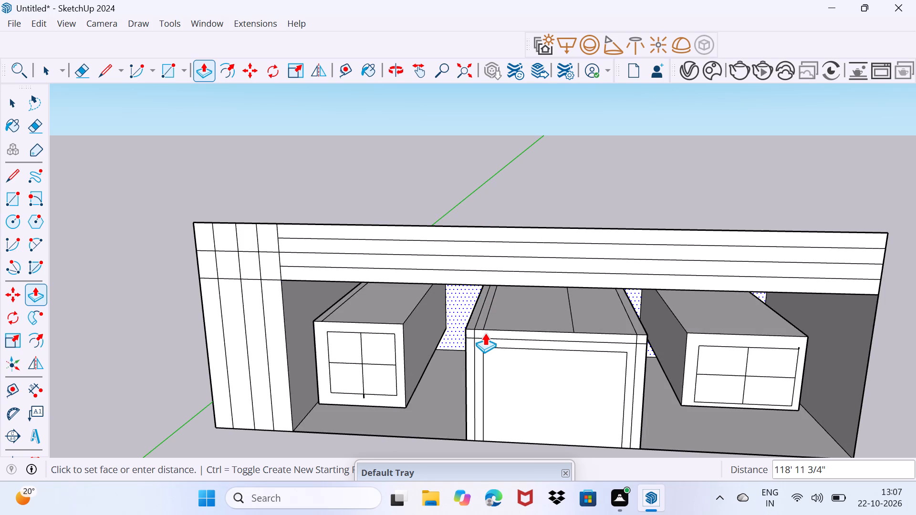
left_click_drag(485, 333, 500, 514)
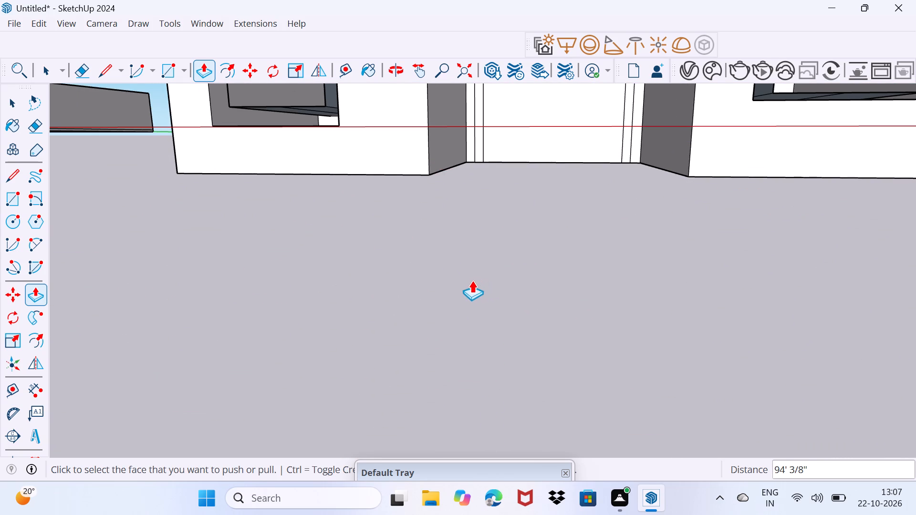
Examine the extruded front wall with its recessed windows and opening from several sides.
middle_click_drag(343, 424, 352, 412)
scroll(349, 423, "up", 2)
scroll(352, 412, "down", 3)
middle_click(352, 412)
scroll(352, 412, "down", 3)
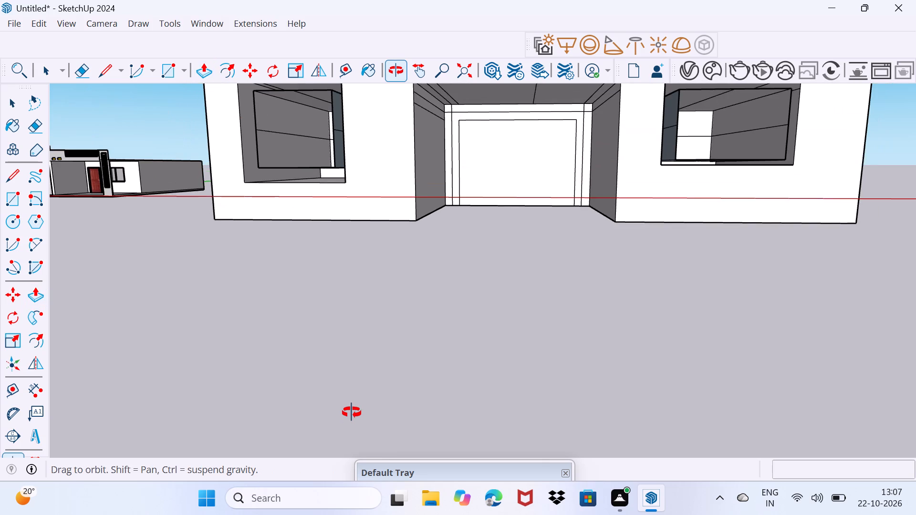
scroll(352, 412, "down", 2)
middle_click(352, 412)
scroll(354, 415, "down", 4)
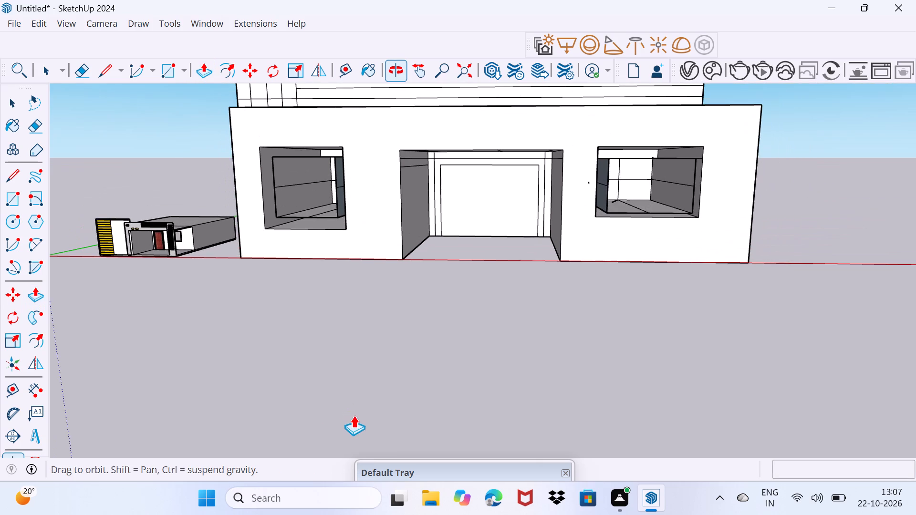
middle_click(354, 416)
scroll(354, 416, "down", 2)
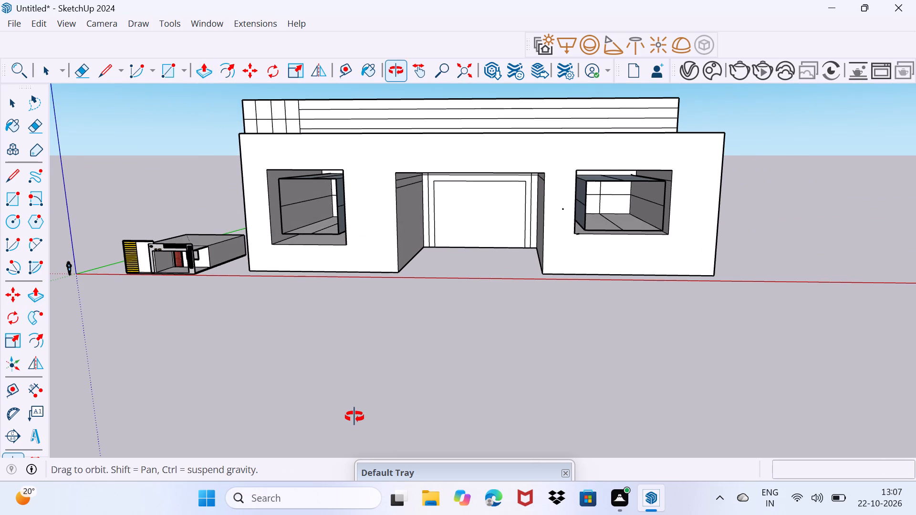
scroll(354, 417, "down", 2)
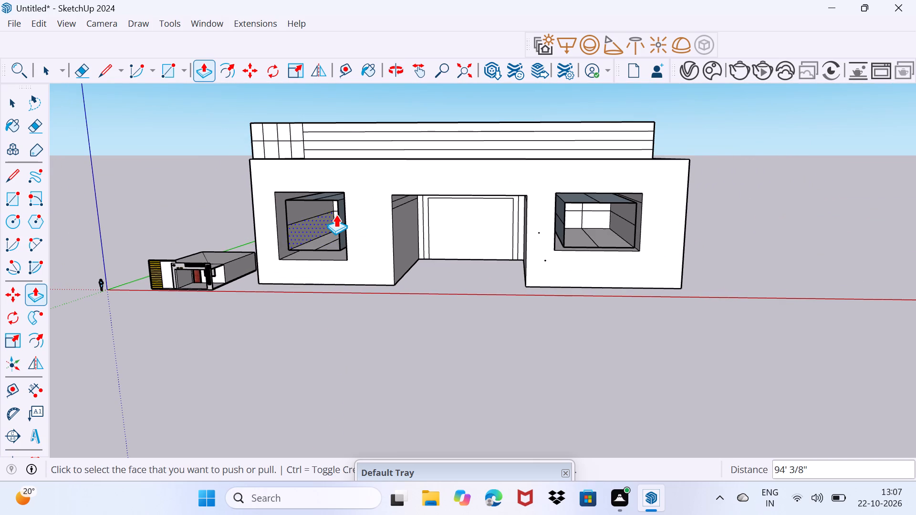
middle_click_drag(310, 292, 361, 302)
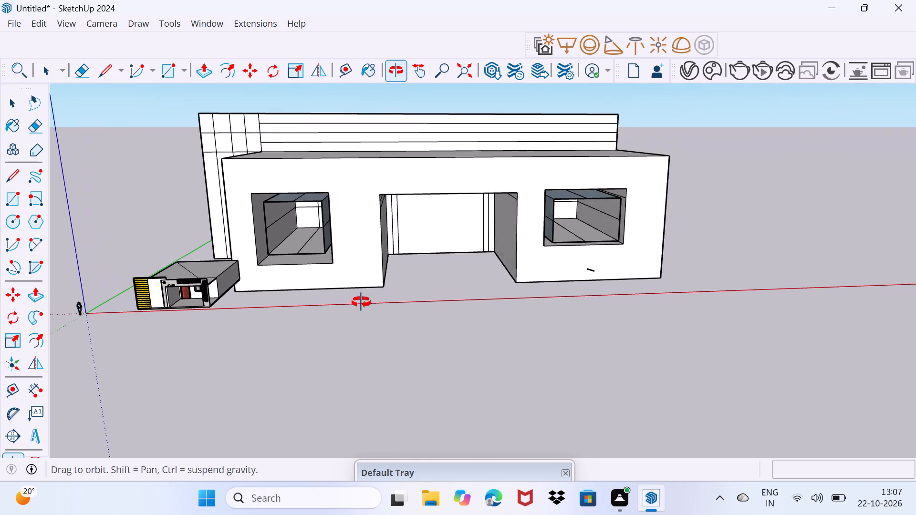
middle_click_drag(361, 302, 380, 304)
middle_click_drag(350, 315, 196, 296)
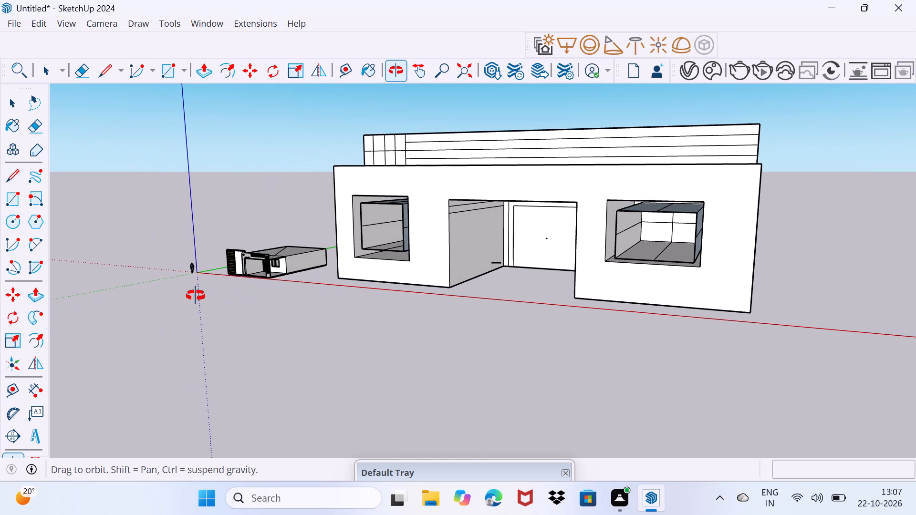
middle_click_drag(196, 296, 197, 297)
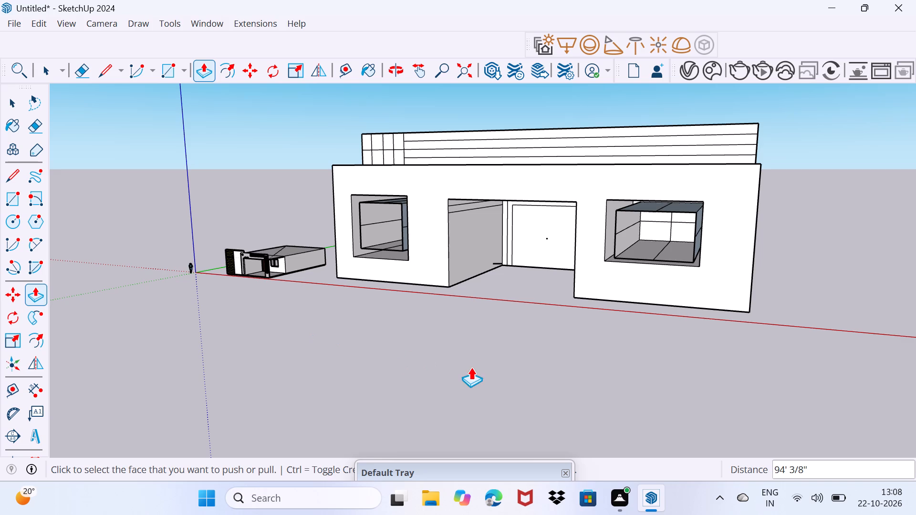
middle_click_drag(471, 367, 591, 371)
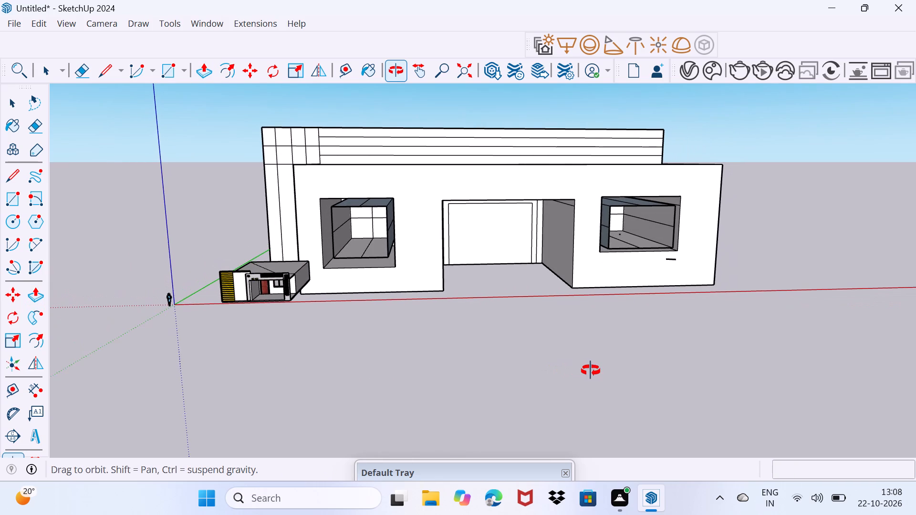
middle_click_drag(591, 371, 594, 371)
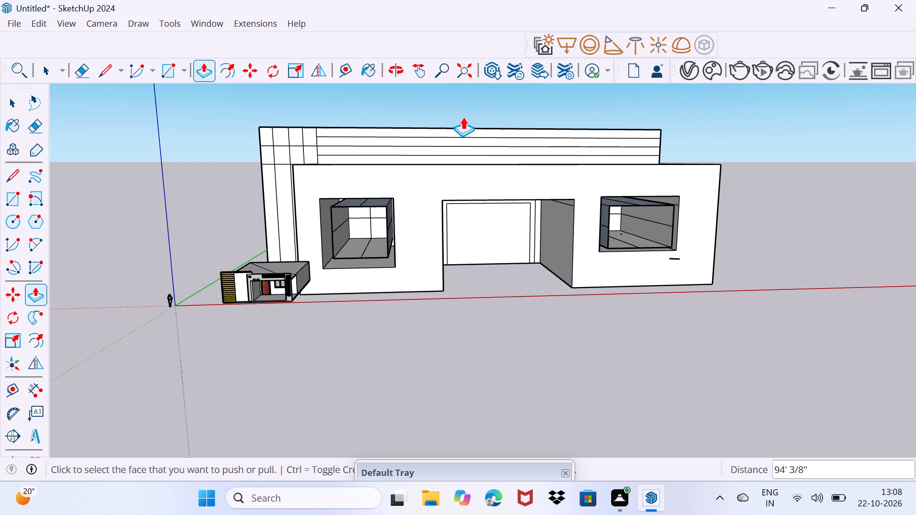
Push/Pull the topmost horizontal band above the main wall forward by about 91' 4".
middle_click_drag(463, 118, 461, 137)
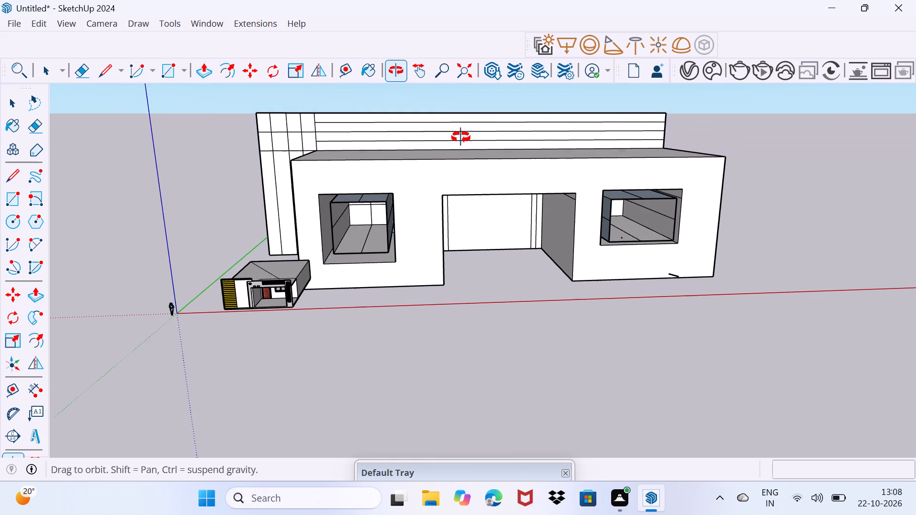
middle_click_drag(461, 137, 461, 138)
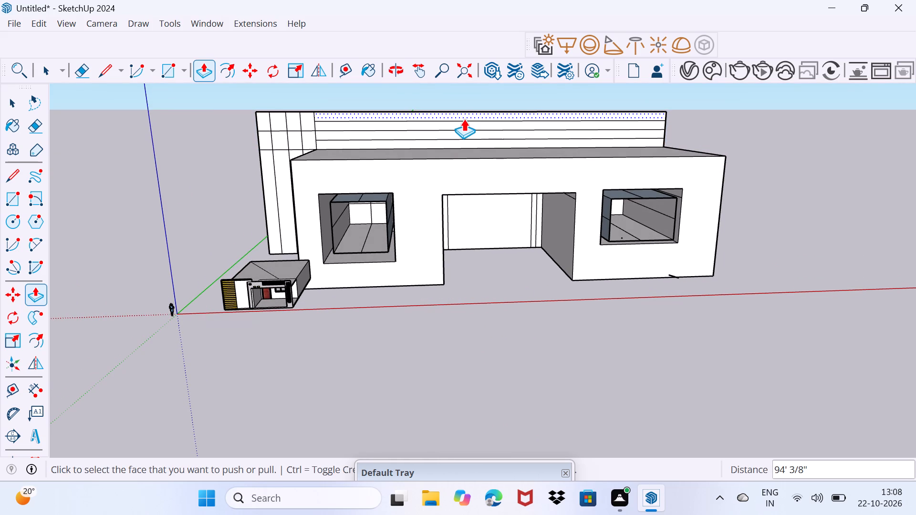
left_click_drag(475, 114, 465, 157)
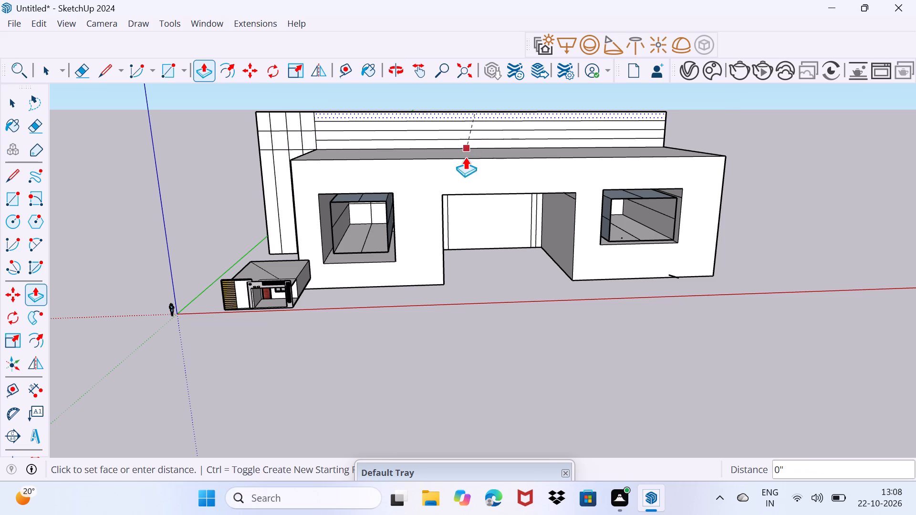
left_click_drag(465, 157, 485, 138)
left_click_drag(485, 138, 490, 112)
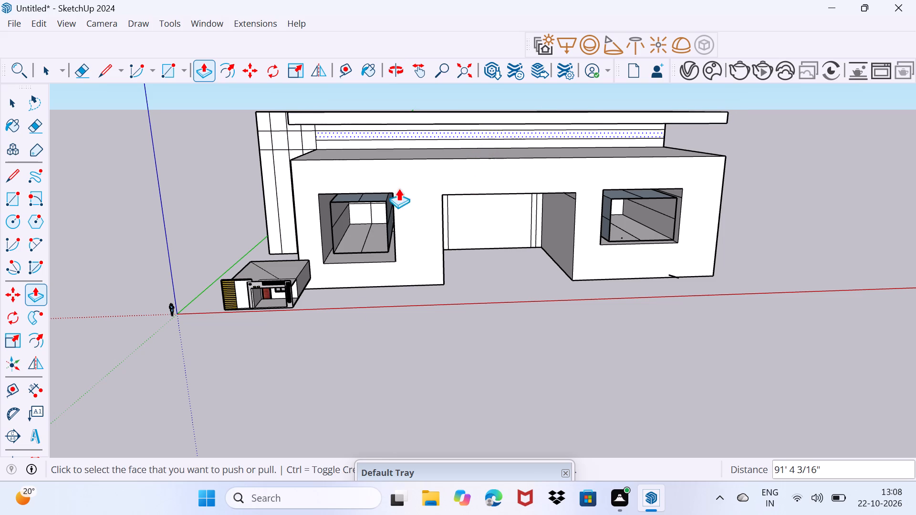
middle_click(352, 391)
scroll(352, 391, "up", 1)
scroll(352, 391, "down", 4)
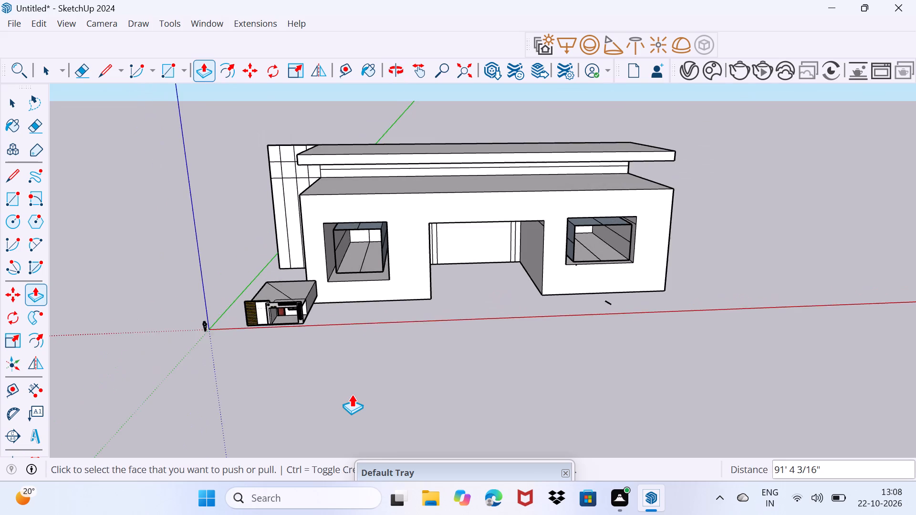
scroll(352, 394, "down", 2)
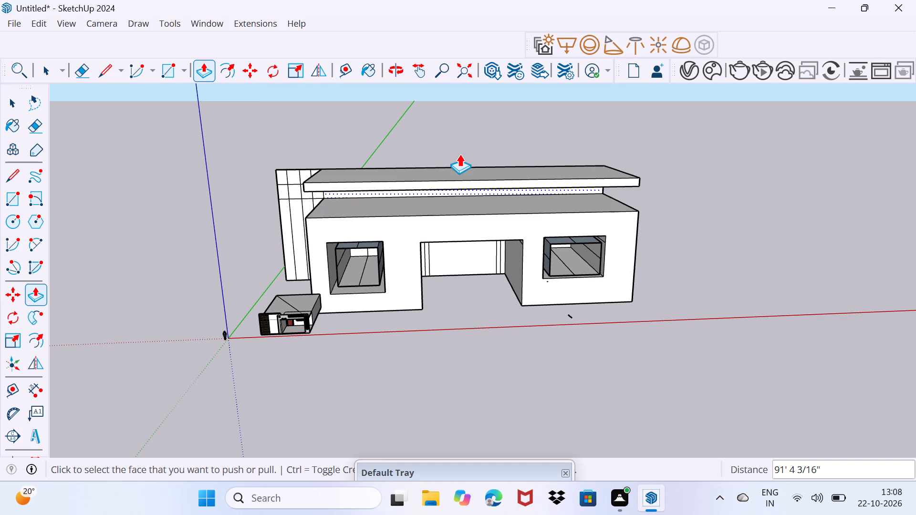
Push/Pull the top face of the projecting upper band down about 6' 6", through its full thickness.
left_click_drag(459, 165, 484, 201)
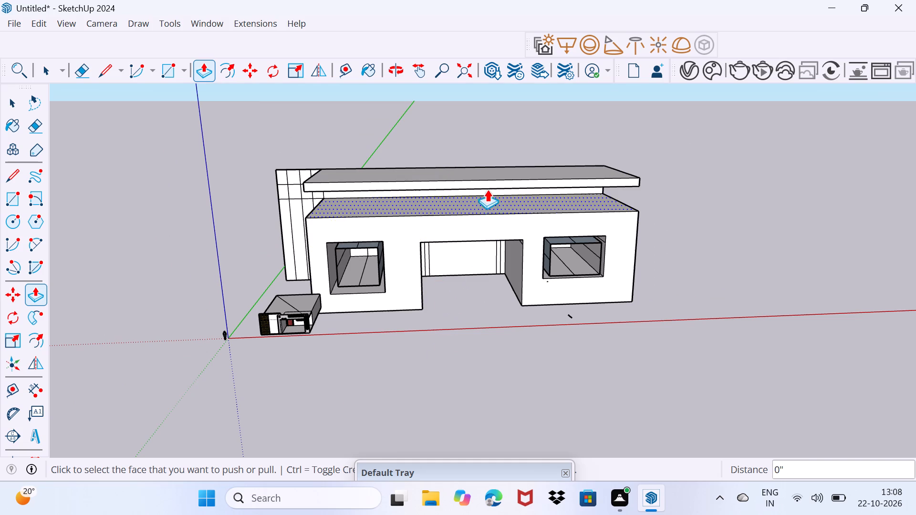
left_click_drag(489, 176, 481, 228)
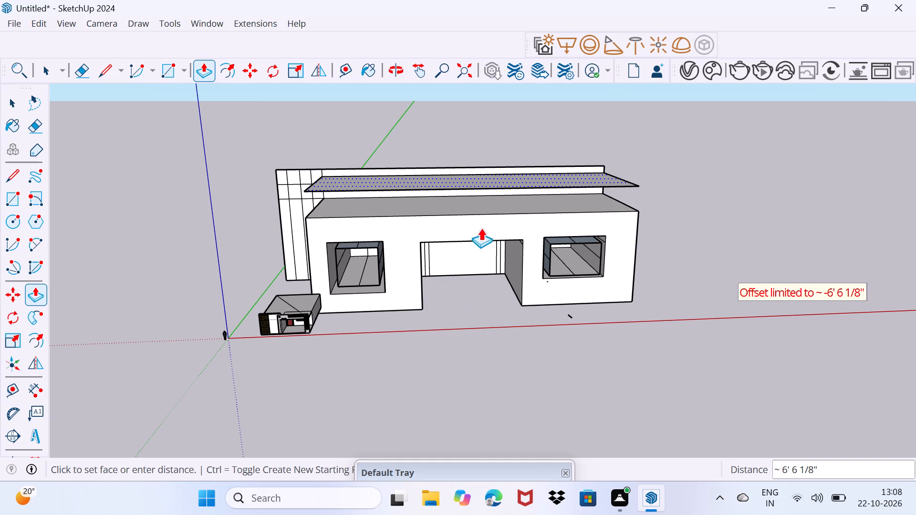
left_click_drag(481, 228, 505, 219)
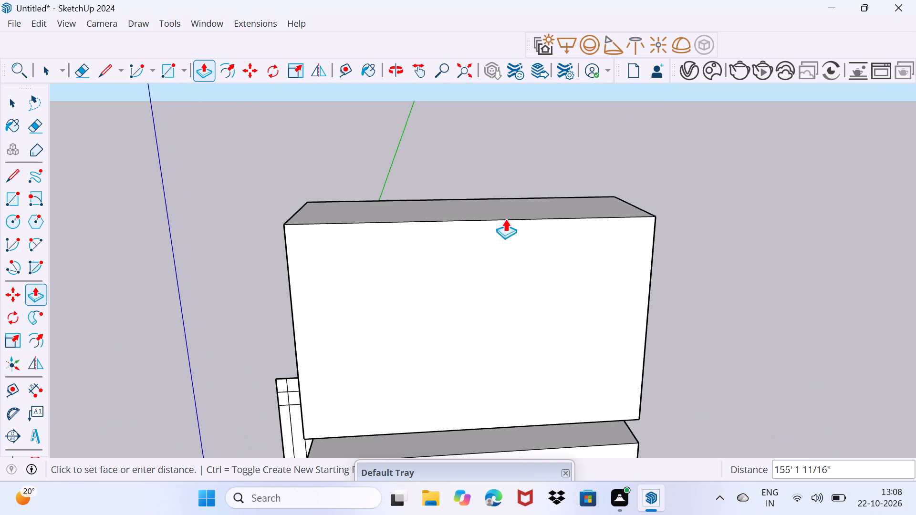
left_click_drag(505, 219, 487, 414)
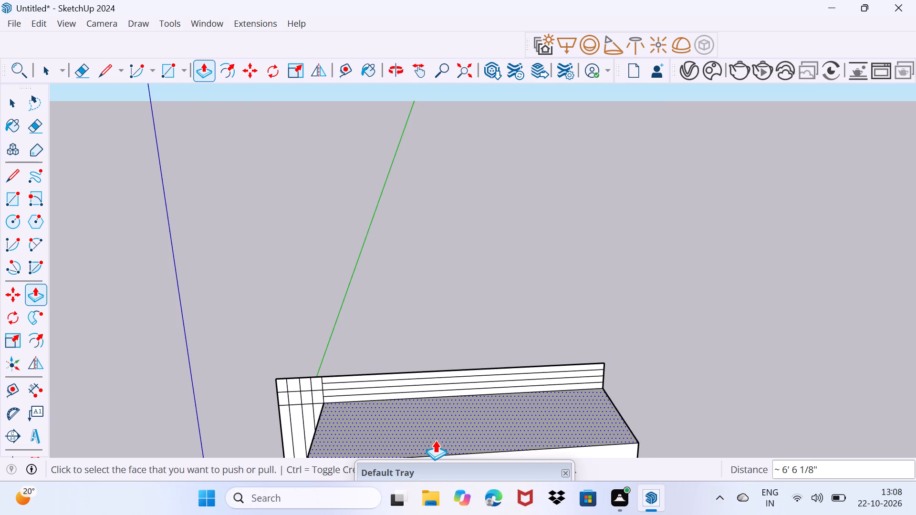
Examine the roof surface, the front wall and the building's underside from above and below.
scroll(500, 425, "down", 1)
middle_click(500, 425)
scroll(500, 425, "up", 3)
scroll(500, 425, "down", 4)
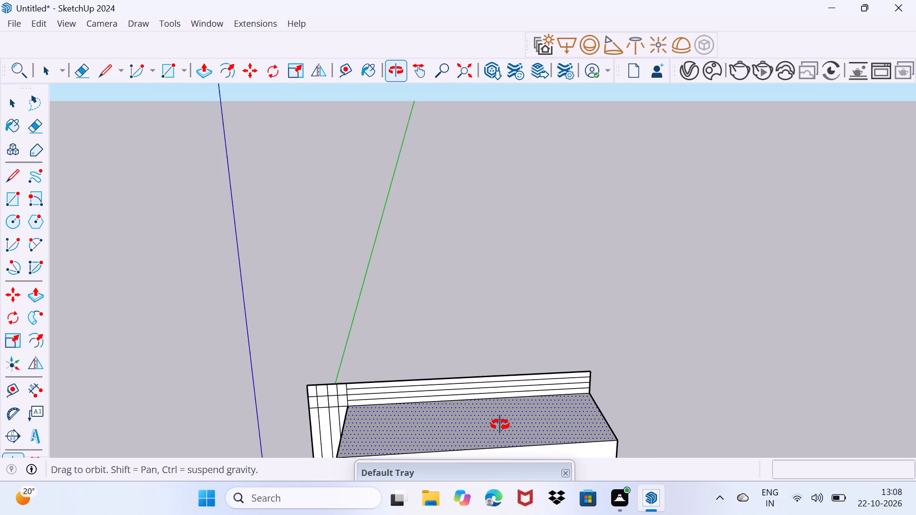
scroll(500, 425, "down", 3)
scroll(500, 425, "up", 7)
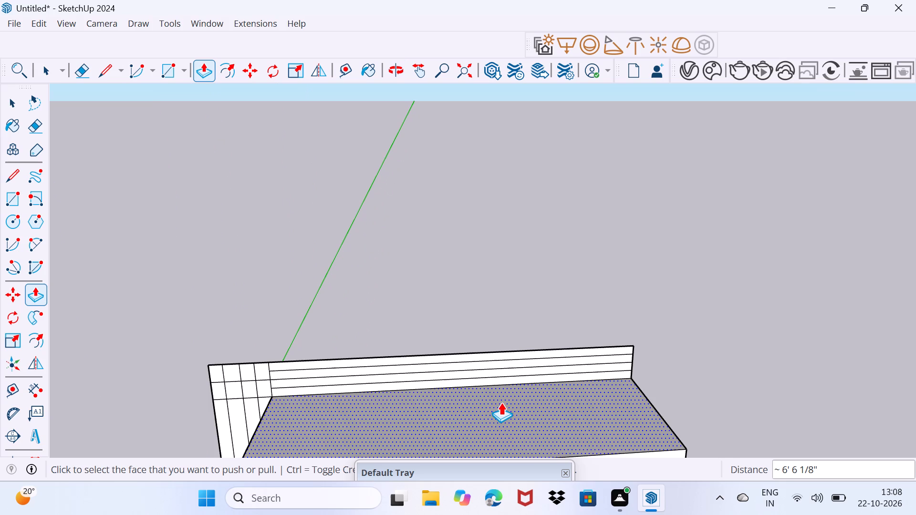
middle_click_drag(489, 449, 418, 433)
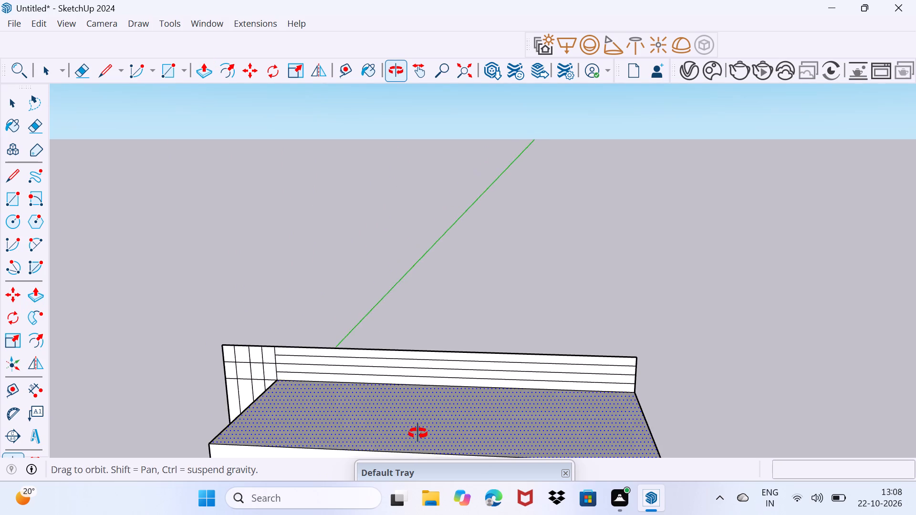
middle_click_drag(418, 433, 507, 389)
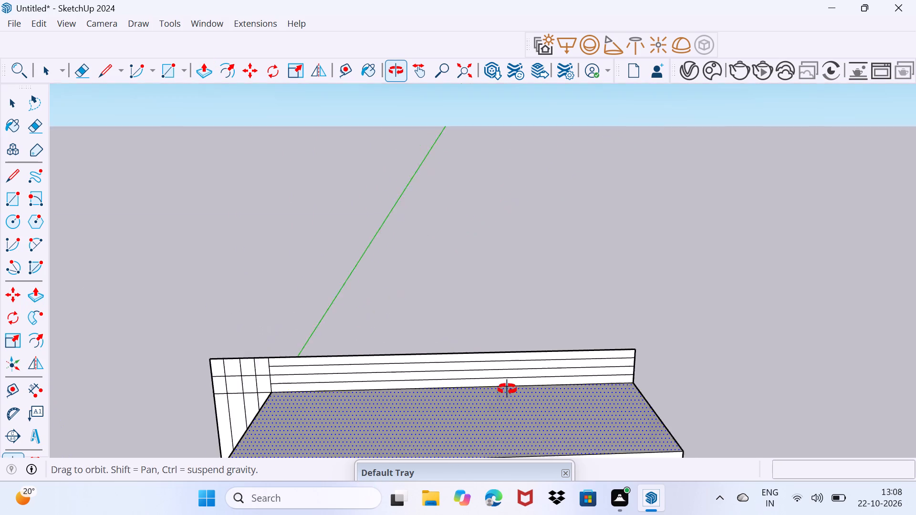
middle_click_drag(507, 389, 547, 249)
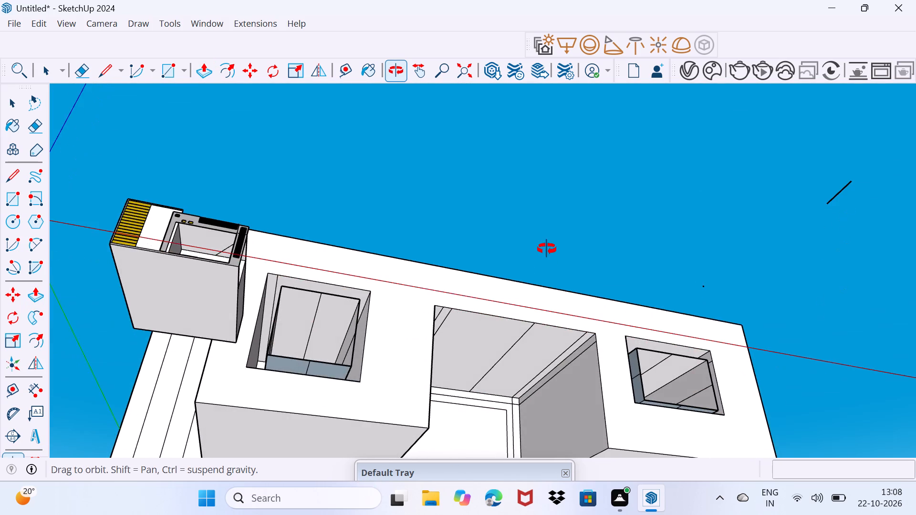
middle_click_drag(547, 249, 540, 274)
left_click_drag(542, 267, 556, 187)
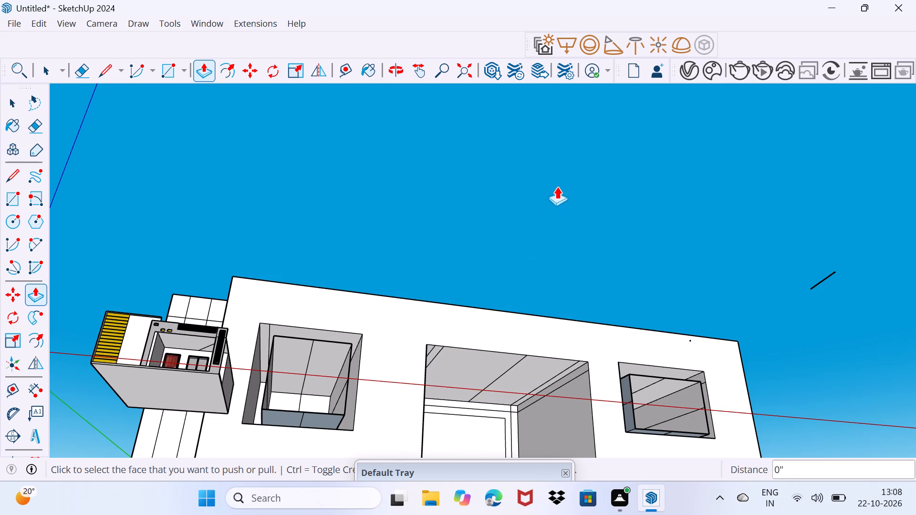
Draw a rectangle about 258' 5" by 94' across the building's base, from the front bottom corner to the opposite rear corner.
left_click(6, 174)
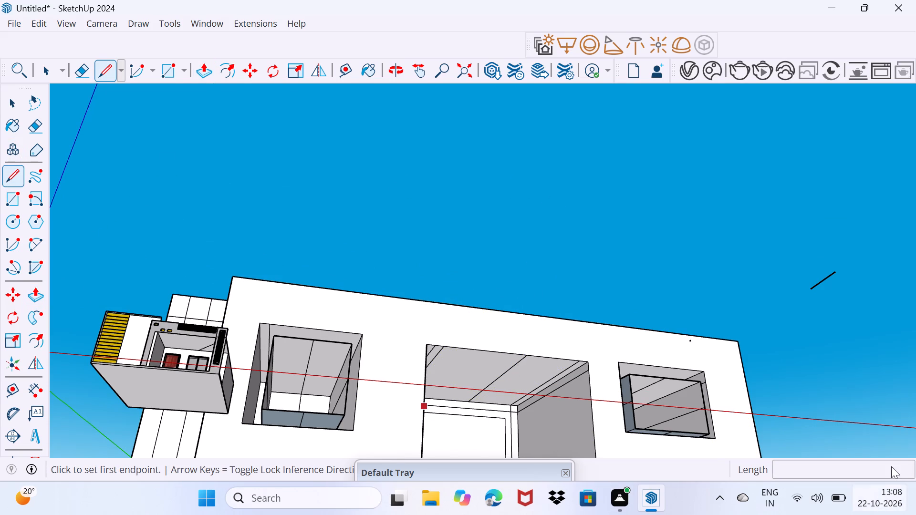
middle_click_drag(737, 308, 603, 430)
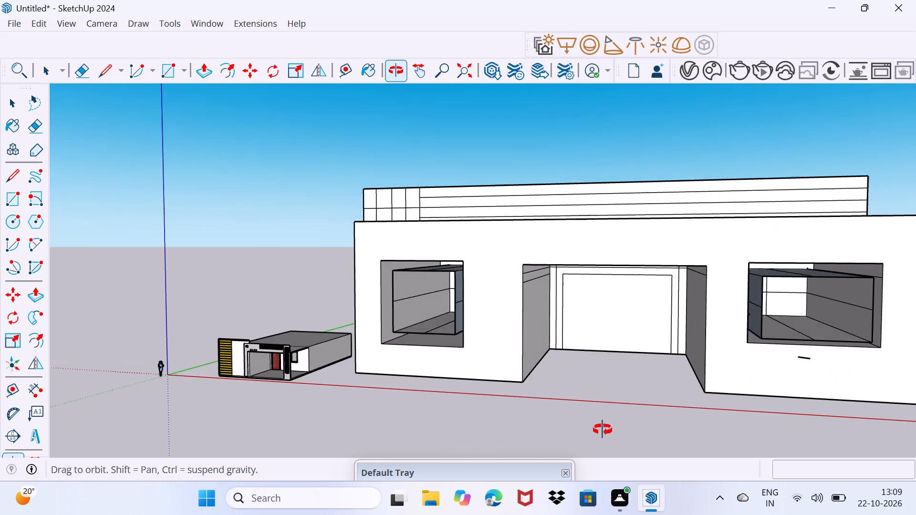
middle_click_drag(603, 430, 701, 463)
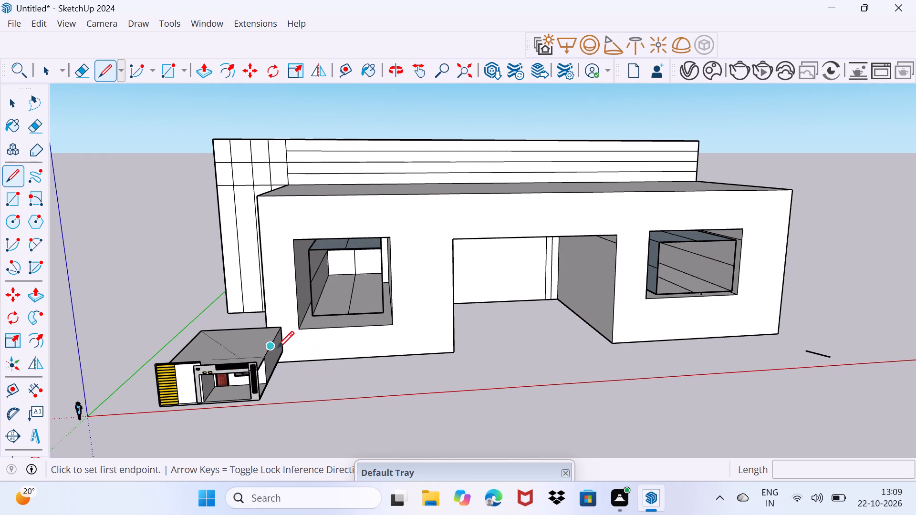
middle_click_drag(417, 405, 240, 374)
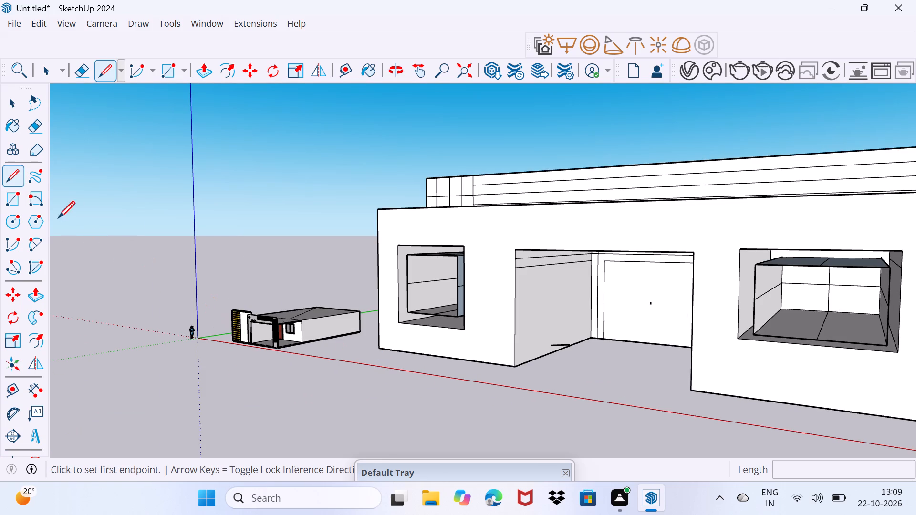
left_click(12, 201)
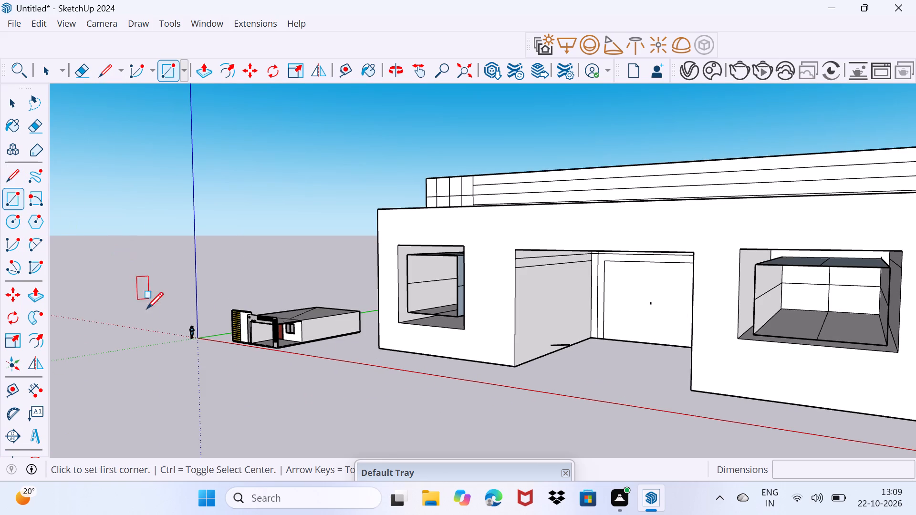
left_click(376, 352)
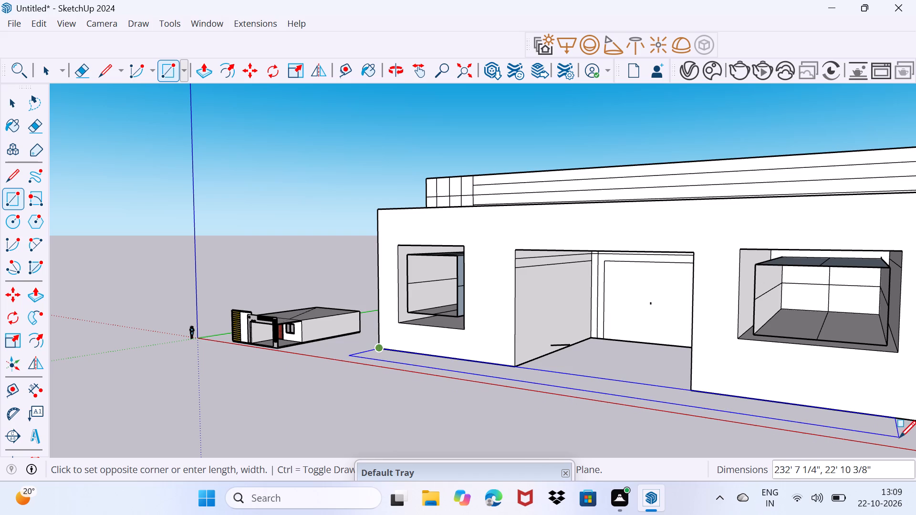
middle_click_drag(899, 437, 763, 391)
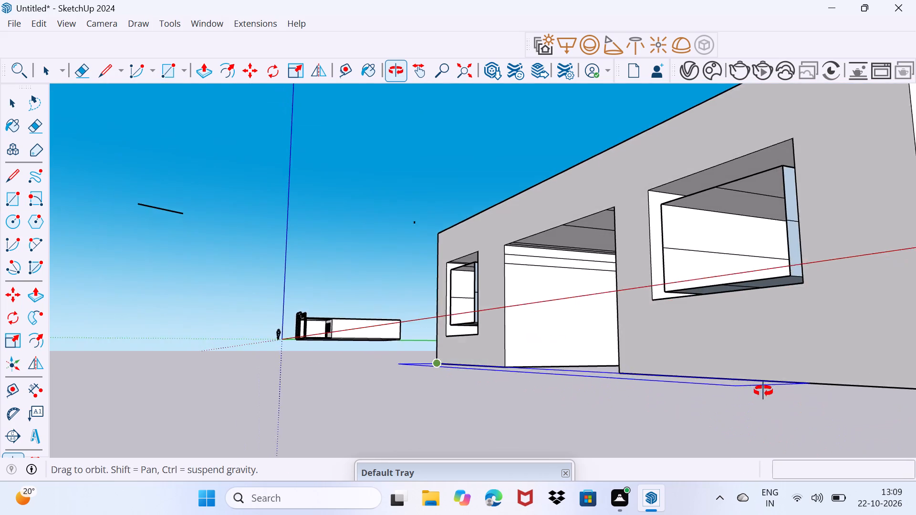
middle_click_drag(763, 391, 725, 382)
scroll(725, 382, "up", 1)
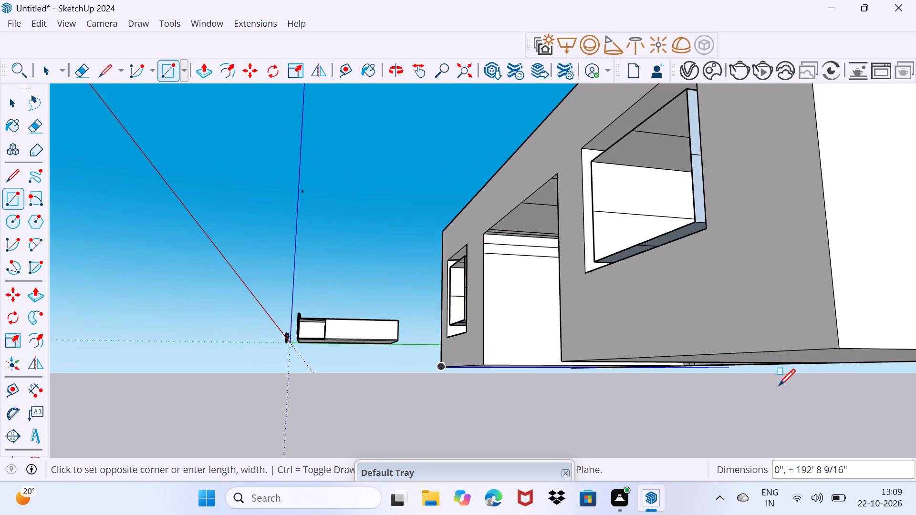
left_click(842, 348)
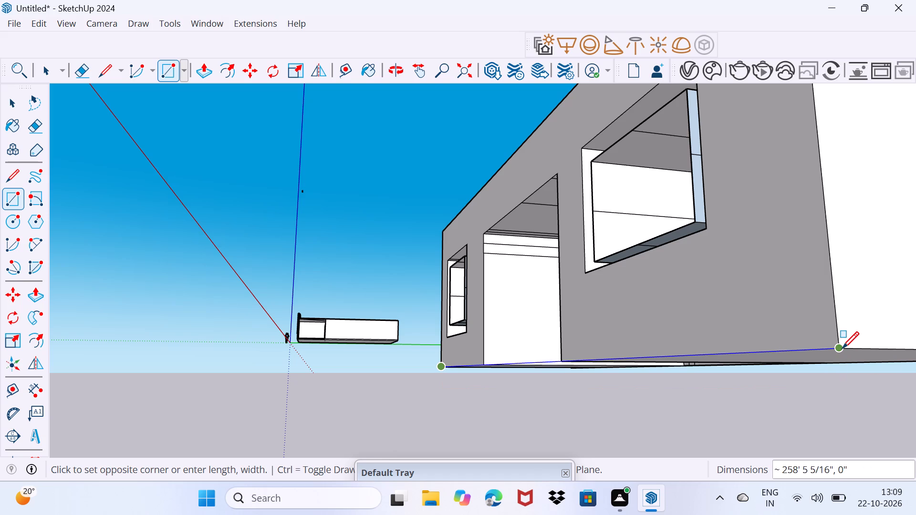
left_click(838, 351)
middle_click_drag(831, 357, 564, 363)
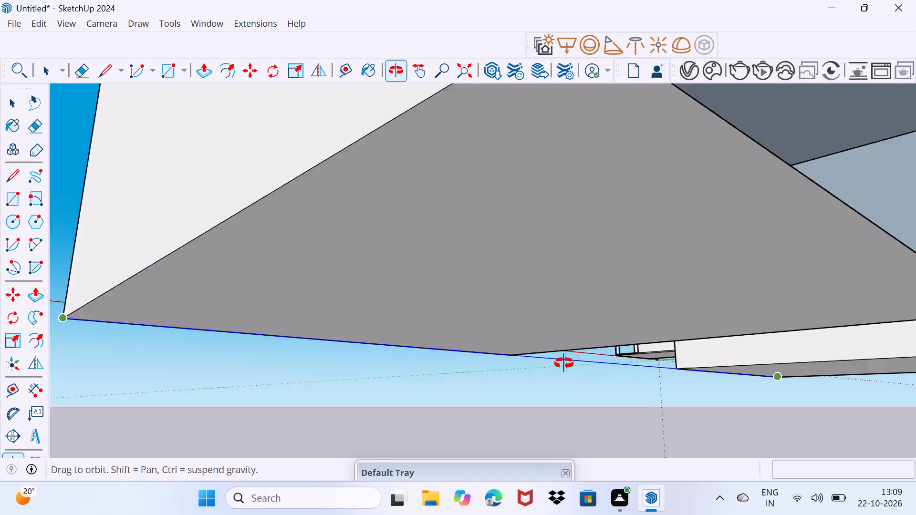
middle_click_drag(564, 363, 554, 357)
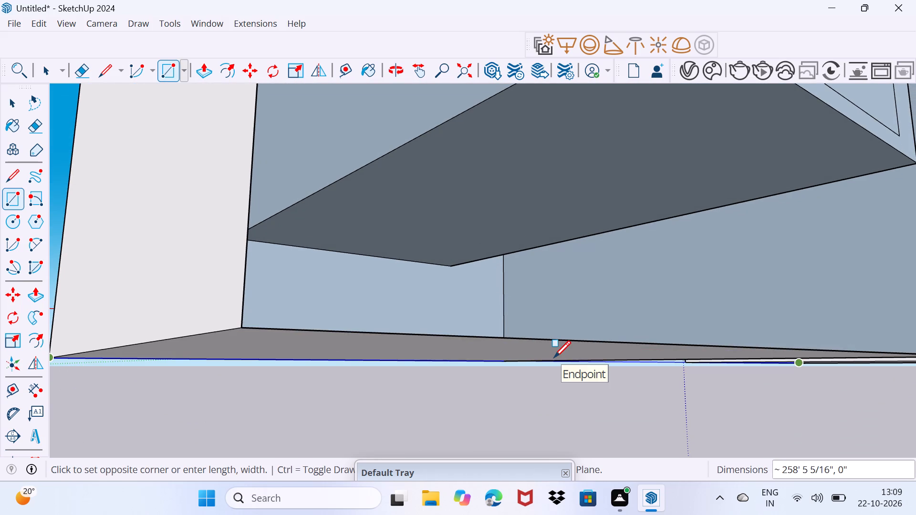
left_click(239, 330)
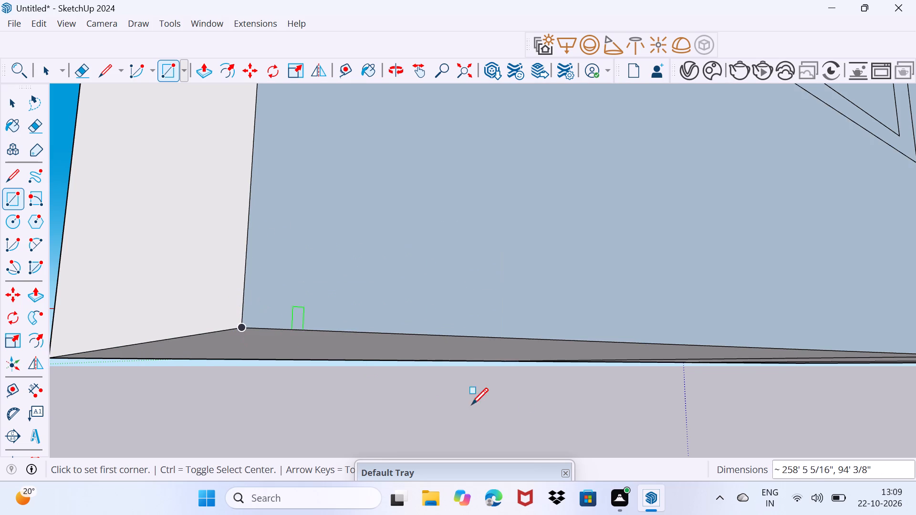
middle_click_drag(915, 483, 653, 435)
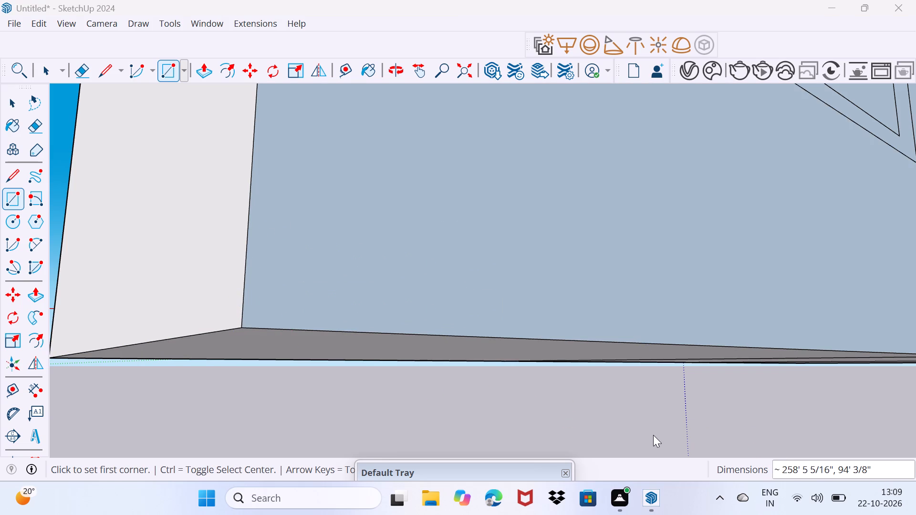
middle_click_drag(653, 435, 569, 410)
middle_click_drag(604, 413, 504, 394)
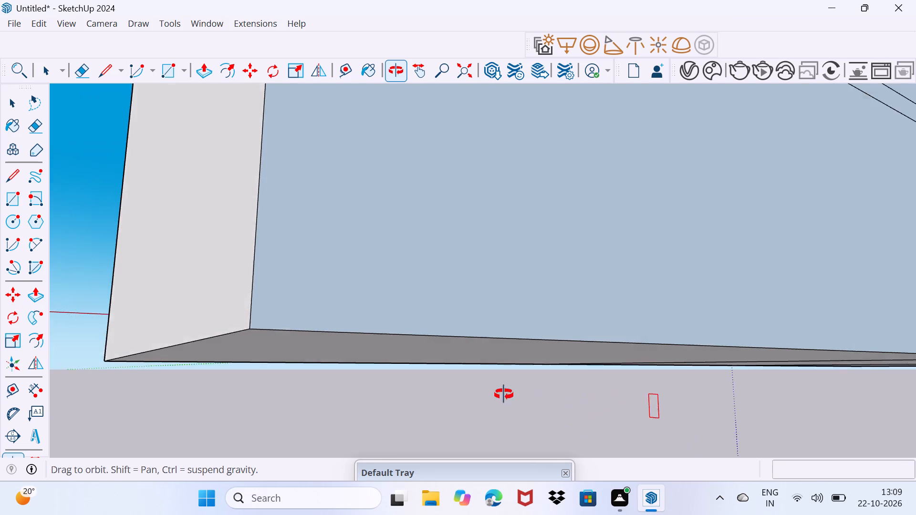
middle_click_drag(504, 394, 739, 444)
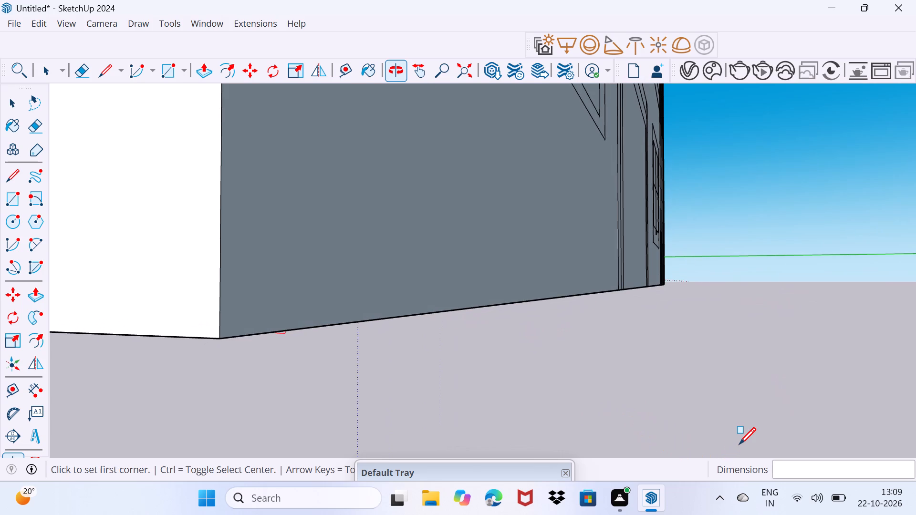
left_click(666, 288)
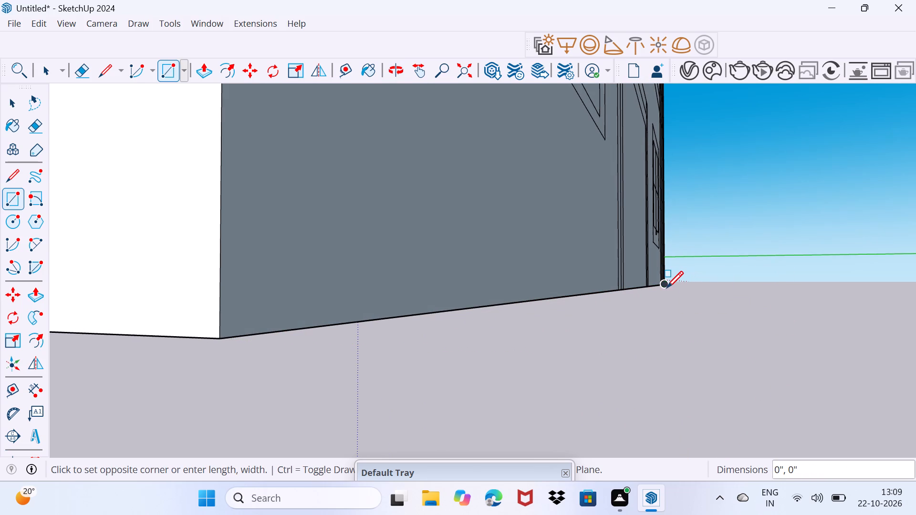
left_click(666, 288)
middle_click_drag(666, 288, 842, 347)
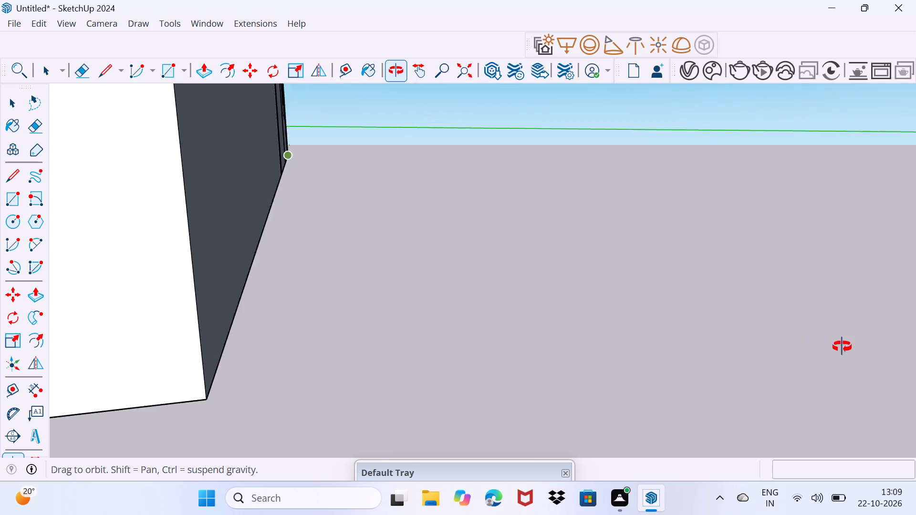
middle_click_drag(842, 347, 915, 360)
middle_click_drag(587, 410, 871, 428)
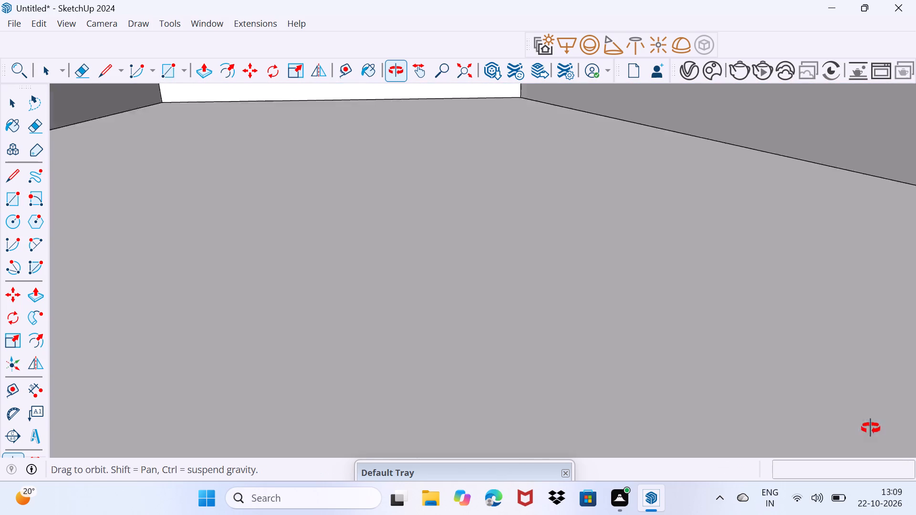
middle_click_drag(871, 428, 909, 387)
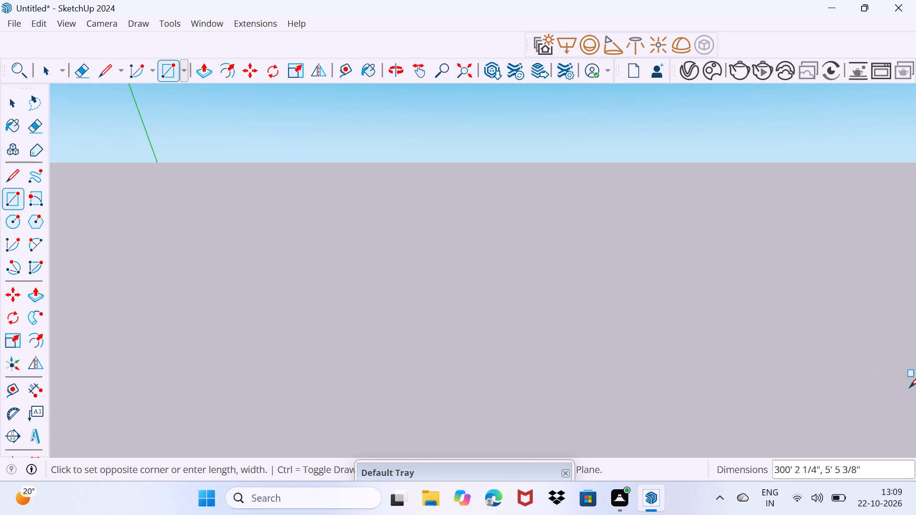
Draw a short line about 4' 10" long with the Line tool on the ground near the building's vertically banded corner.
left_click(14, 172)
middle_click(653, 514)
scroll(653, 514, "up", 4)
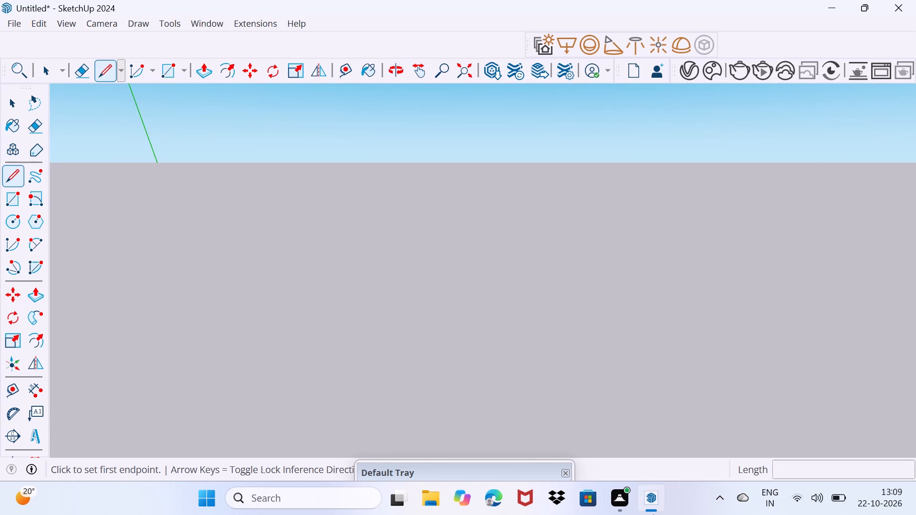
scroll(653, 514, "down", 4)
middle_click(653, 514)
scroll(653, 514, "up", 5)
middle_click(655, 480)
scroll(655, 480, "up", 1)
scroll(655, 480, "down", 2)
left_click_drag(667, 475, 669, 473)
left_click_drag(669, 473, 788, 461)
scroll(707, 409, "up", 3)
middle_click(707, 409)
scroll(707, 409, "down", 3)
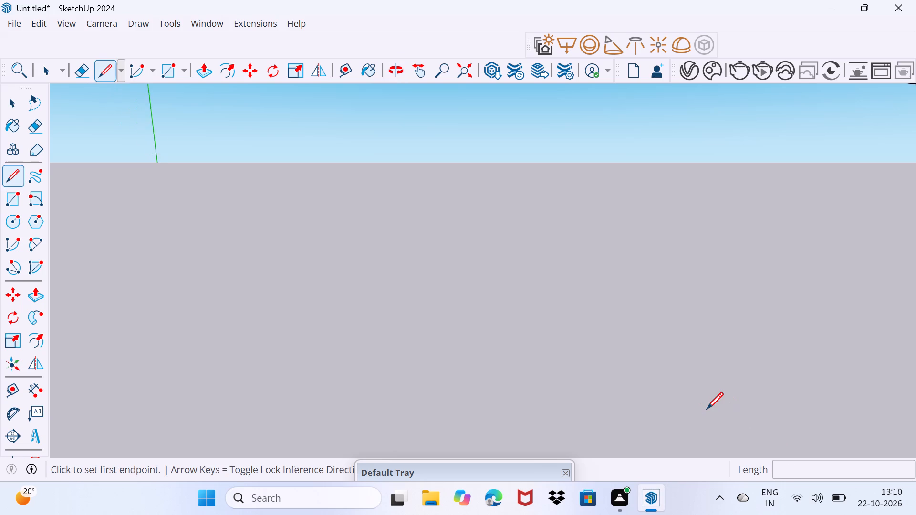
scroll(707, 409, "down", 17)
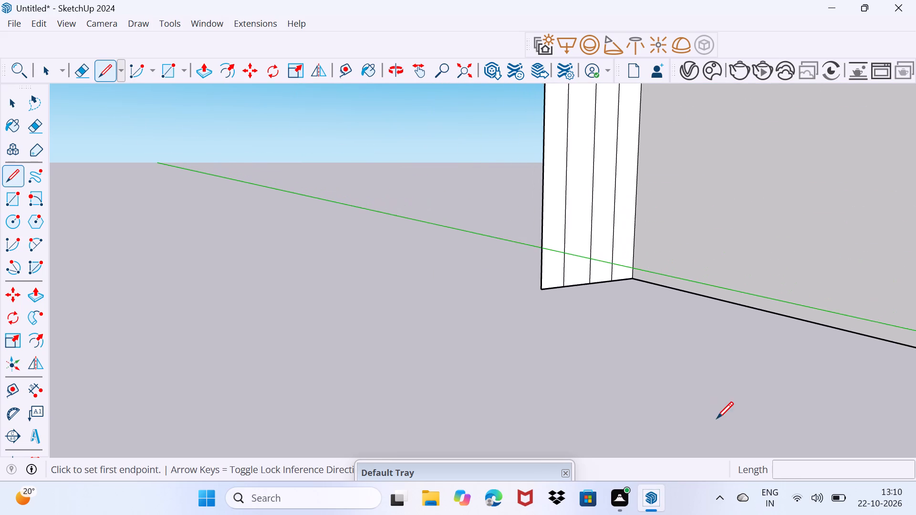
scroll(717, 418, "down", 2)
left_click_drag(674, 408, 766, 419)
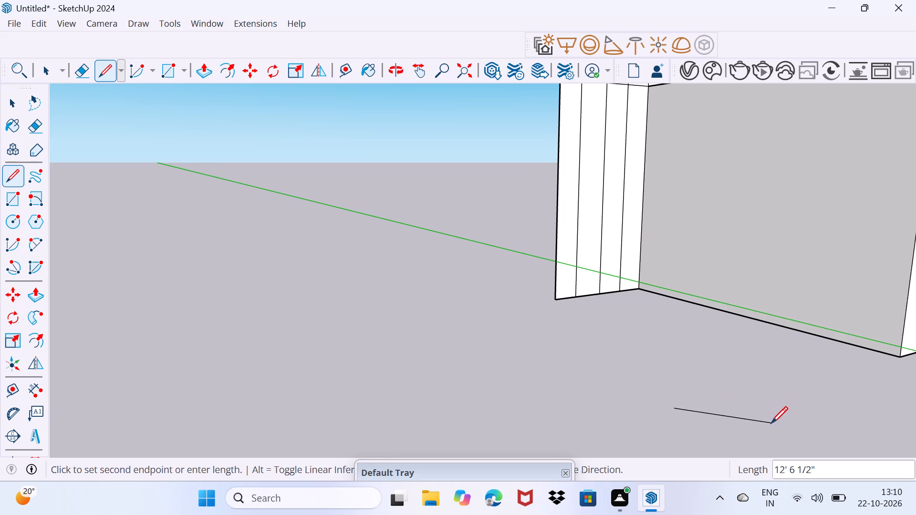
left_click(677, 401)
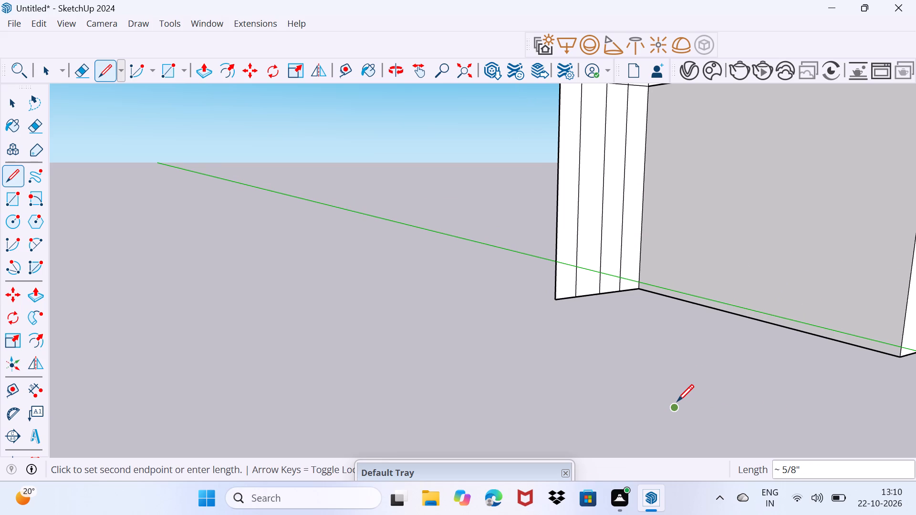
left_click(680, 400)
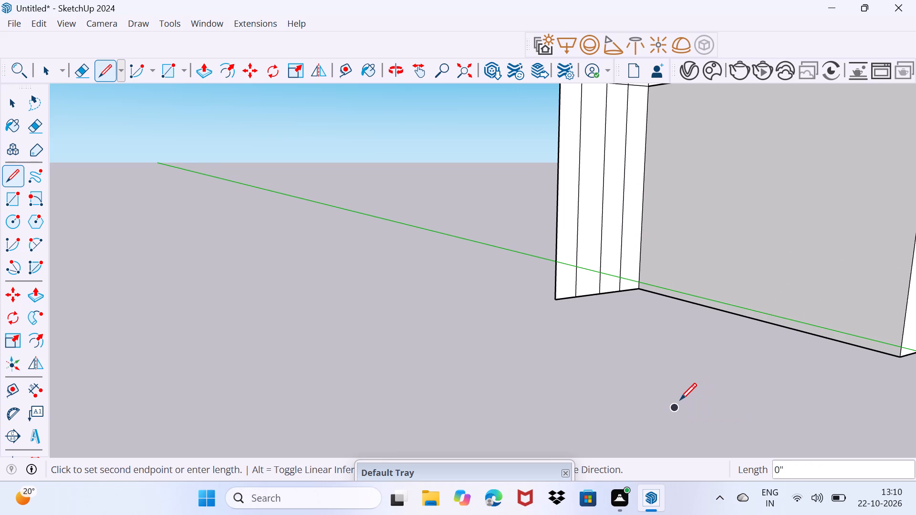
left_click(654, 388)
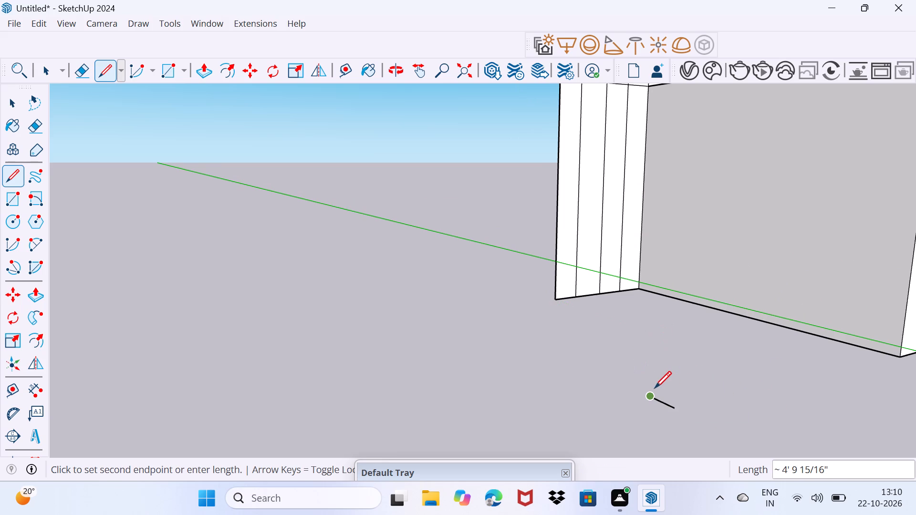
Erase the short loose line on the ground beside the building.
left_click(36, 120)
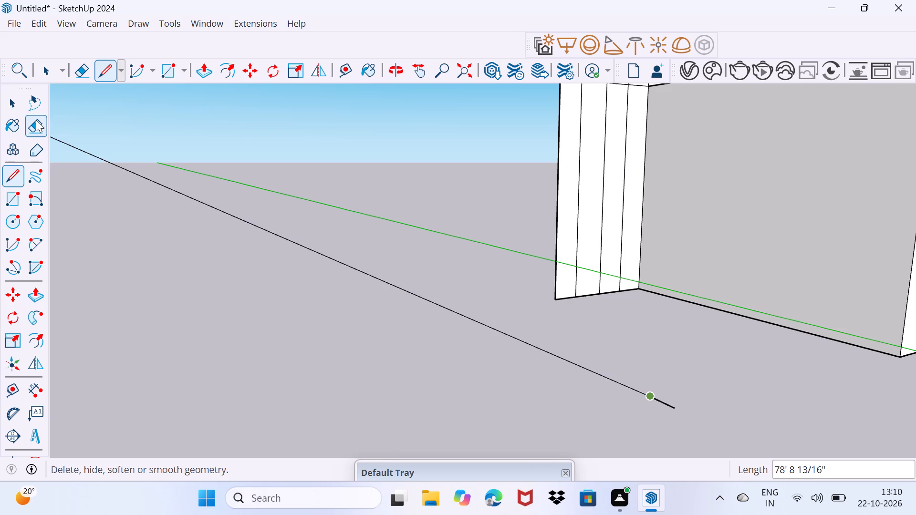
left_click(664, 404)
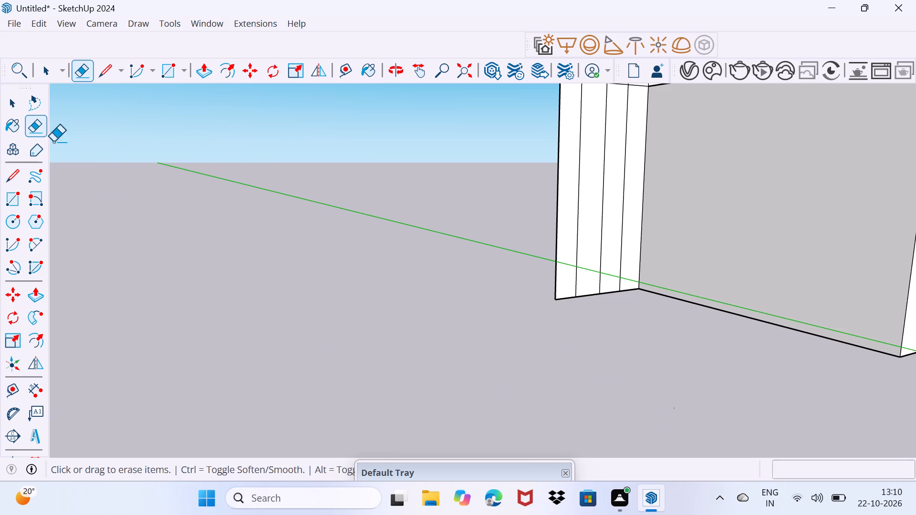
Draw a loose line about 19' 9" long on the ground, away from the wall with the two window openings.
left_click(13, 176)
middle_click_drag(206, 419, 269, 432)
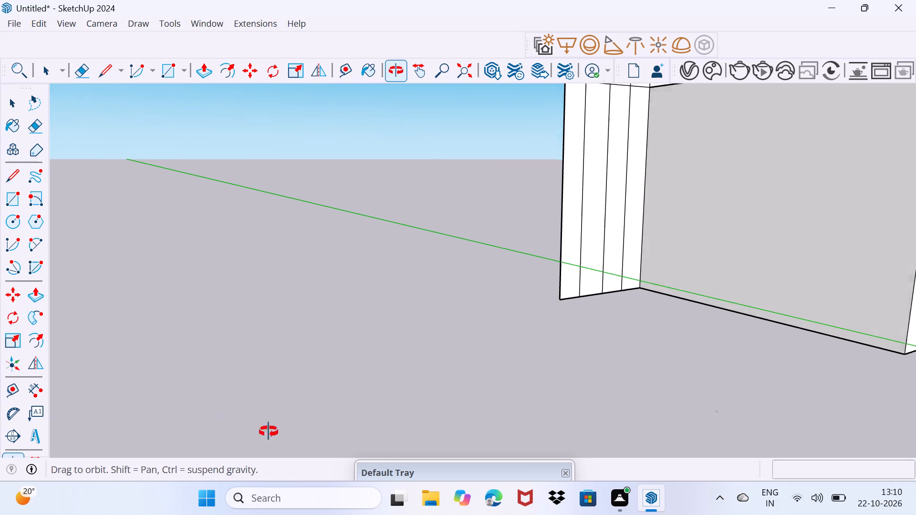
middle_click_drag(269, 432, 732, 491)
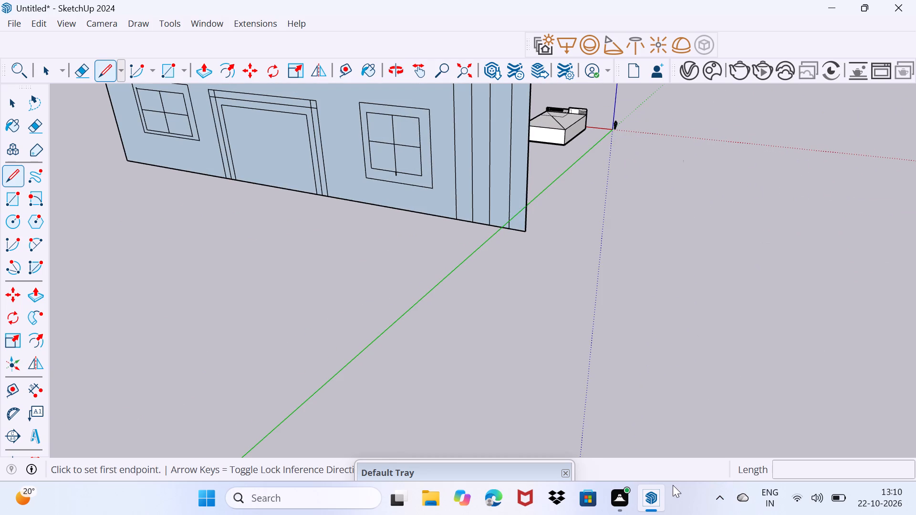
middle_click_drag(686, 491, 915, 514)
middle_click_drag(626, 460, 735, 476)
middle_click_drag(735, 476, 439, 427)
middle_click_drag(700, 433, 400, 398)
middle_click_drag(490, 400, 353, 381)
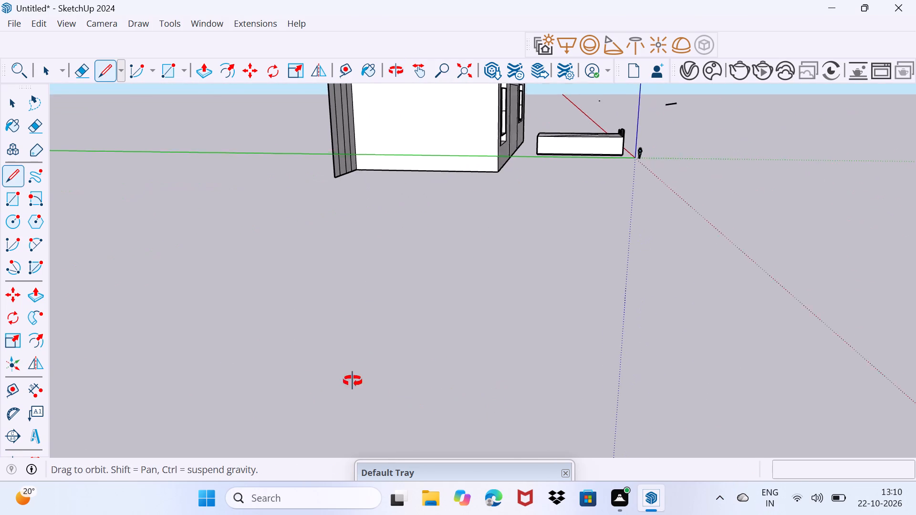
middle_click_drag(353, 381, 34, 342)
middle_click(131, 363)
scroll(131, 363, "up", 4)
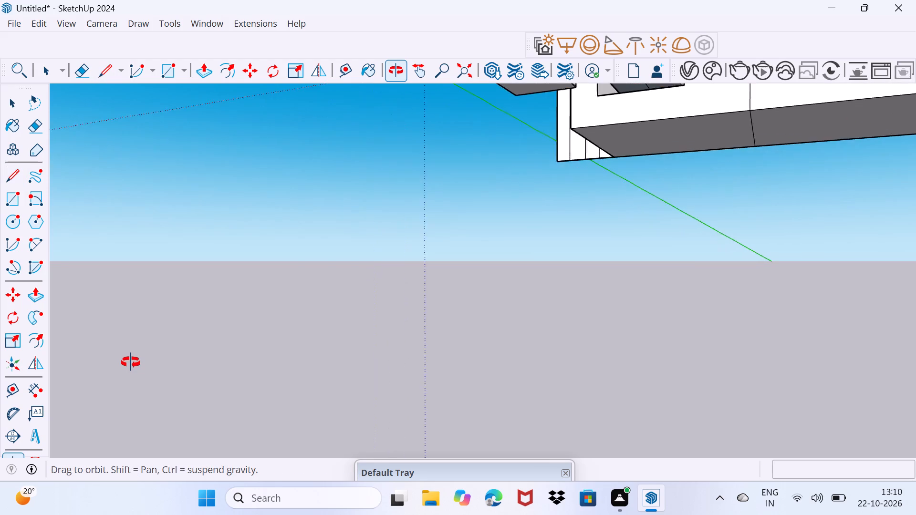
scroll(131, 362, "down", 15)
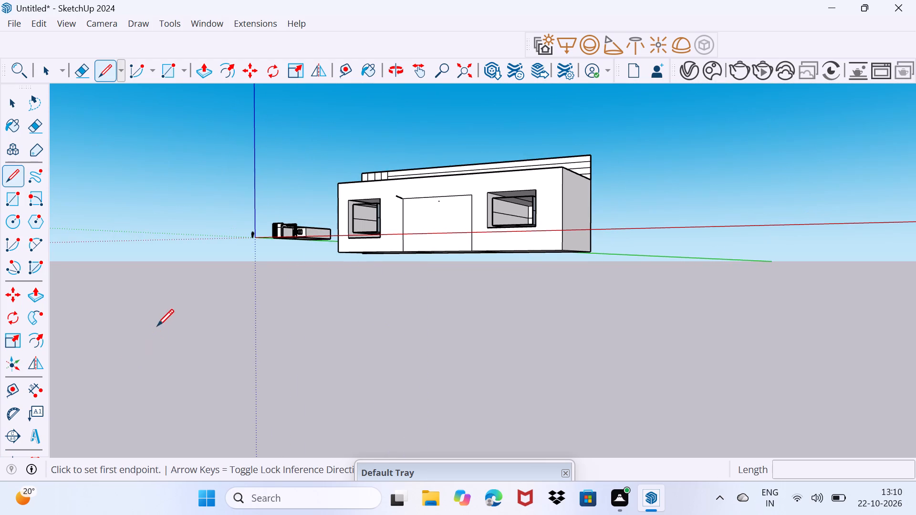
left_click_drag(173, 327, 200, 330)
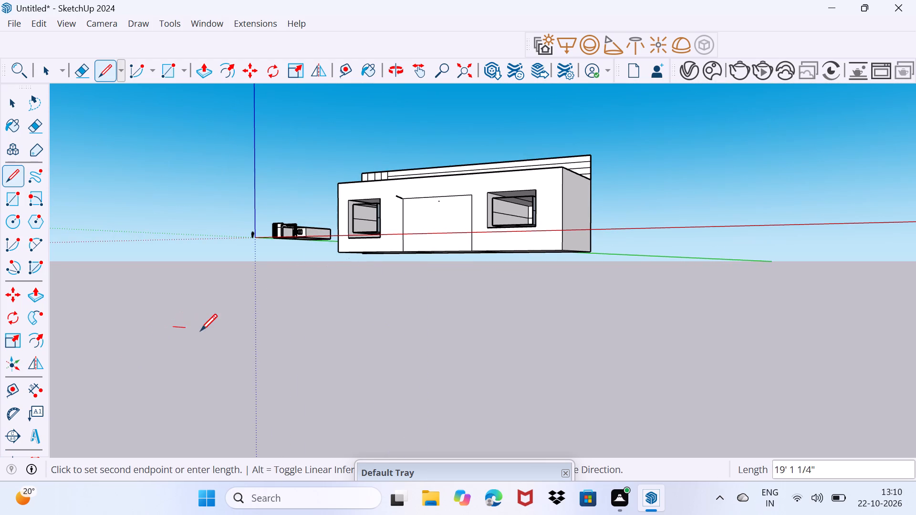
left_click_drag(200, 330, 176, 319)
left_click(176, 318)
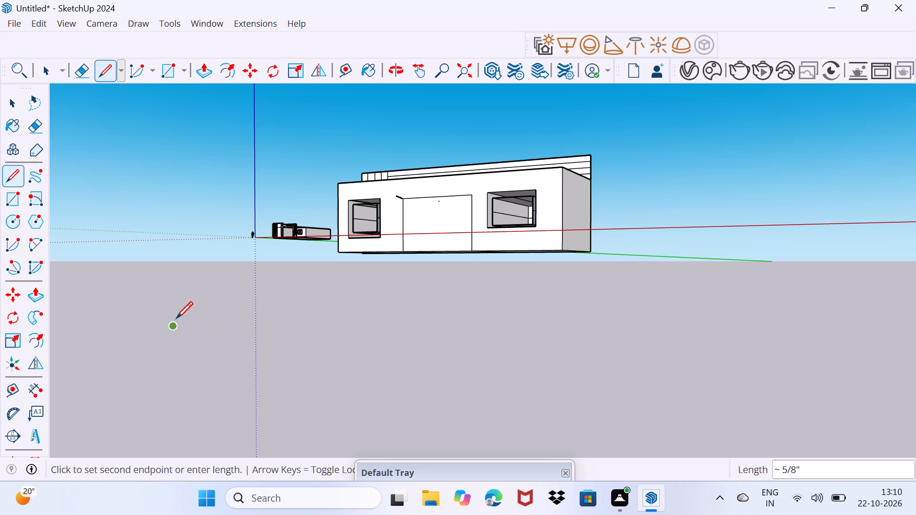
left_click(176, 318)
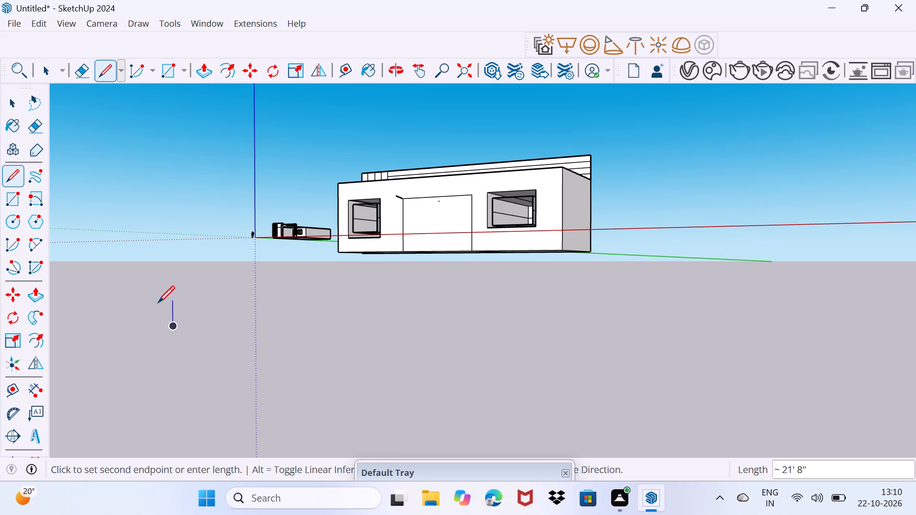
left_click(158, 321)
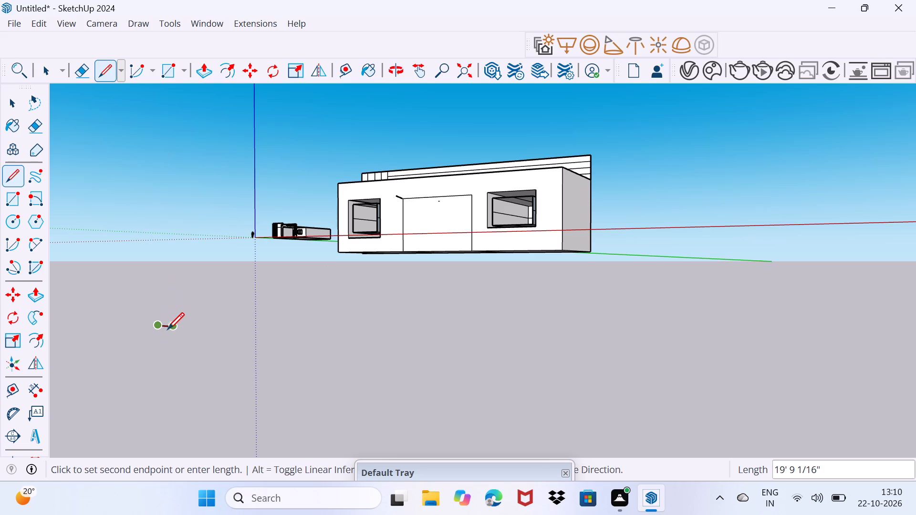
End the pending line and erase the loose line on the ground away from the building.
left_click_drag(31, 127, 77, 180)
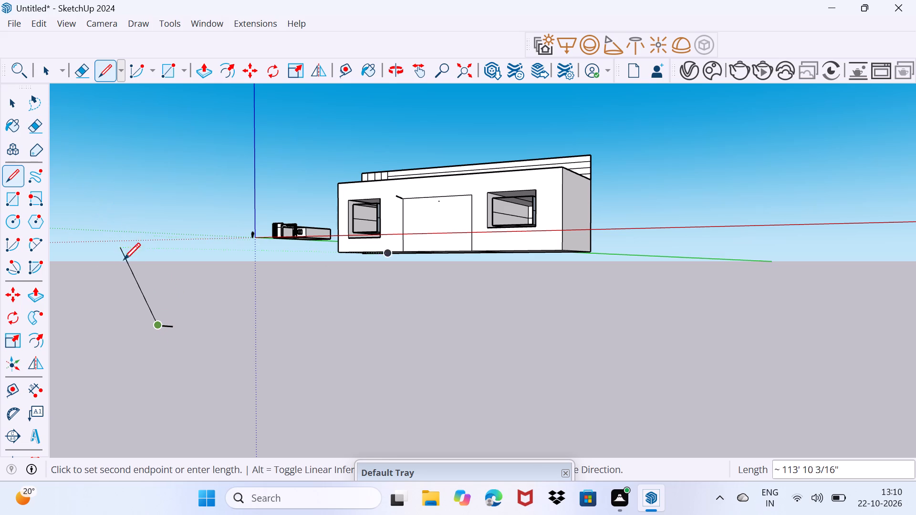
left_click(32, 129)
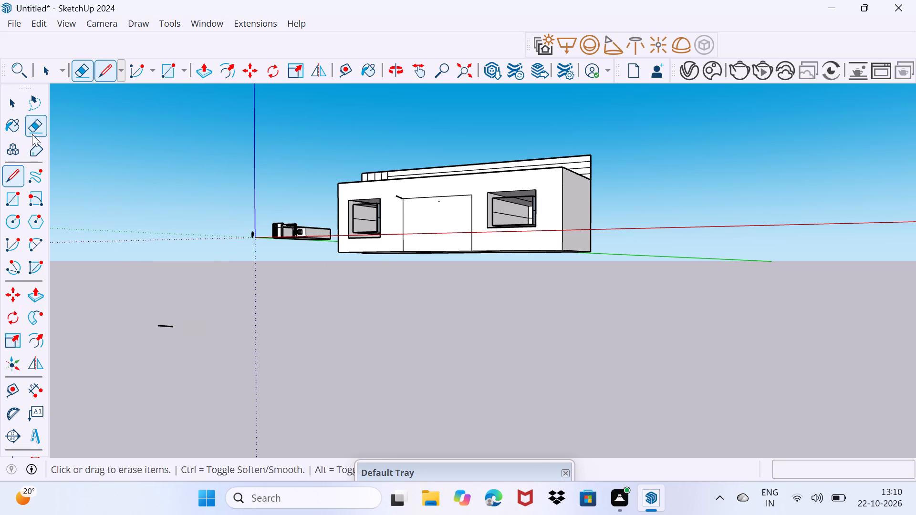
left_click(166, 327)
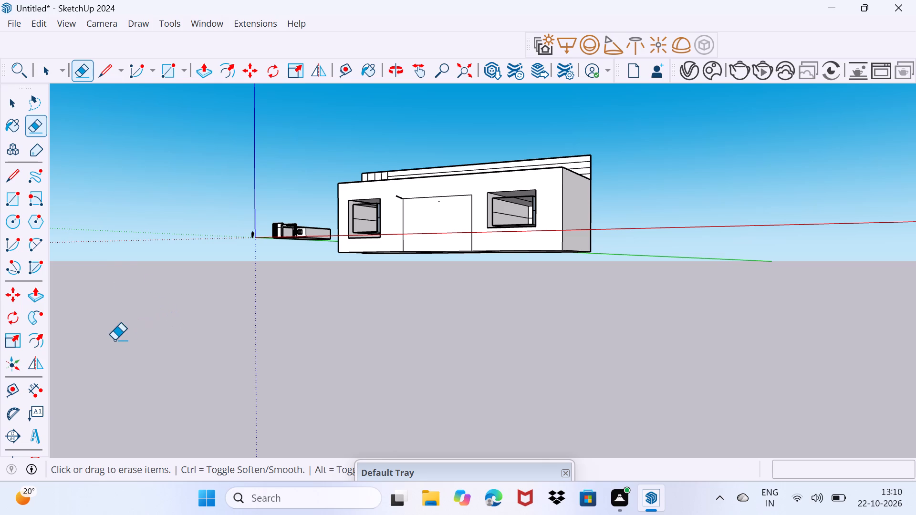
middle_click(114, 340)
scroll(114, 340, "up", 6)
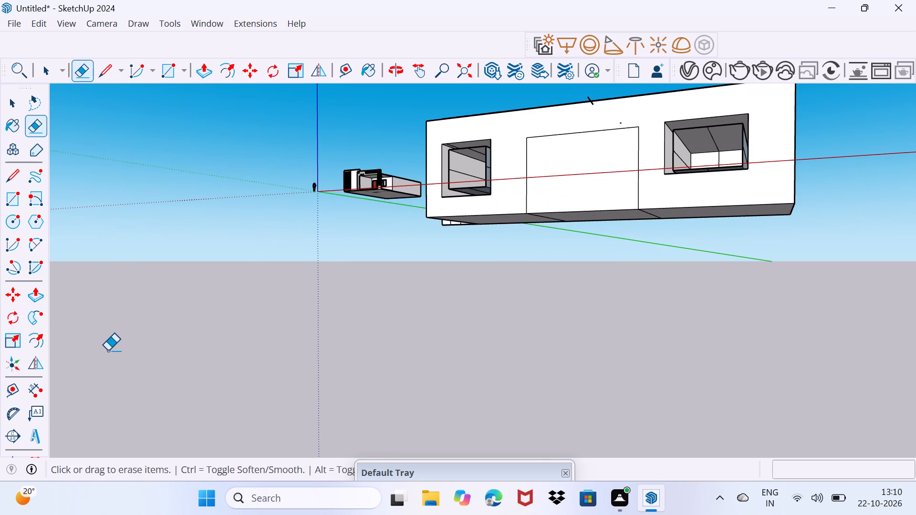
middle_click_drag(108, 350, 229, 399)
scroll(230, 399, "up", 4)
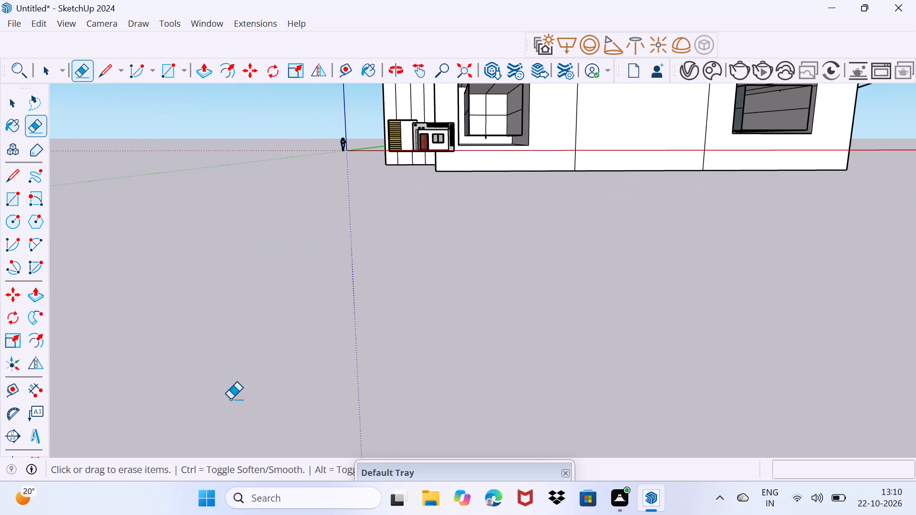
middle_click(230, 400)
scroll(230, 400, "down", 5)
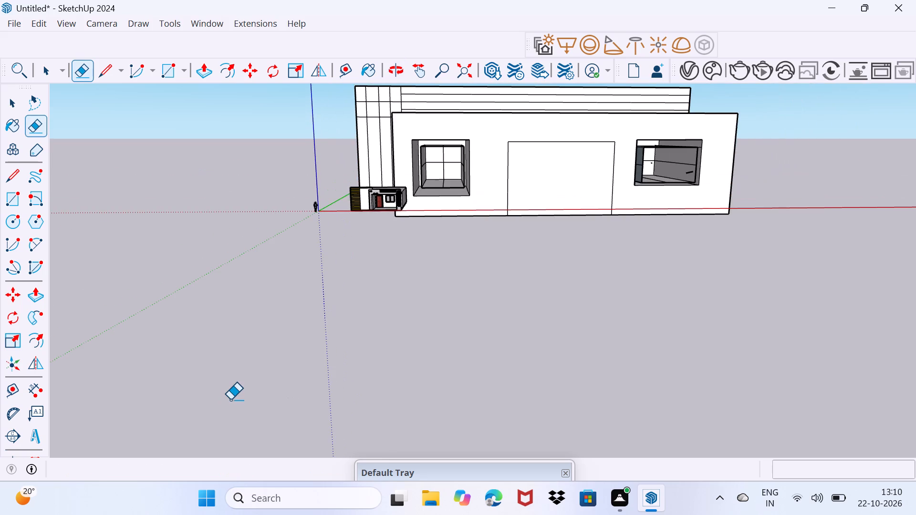
Examine the building's front facade, side corner and underside from several angles and distances.
scroll(230, 400, "down", 6)
middle_click(230, 400)
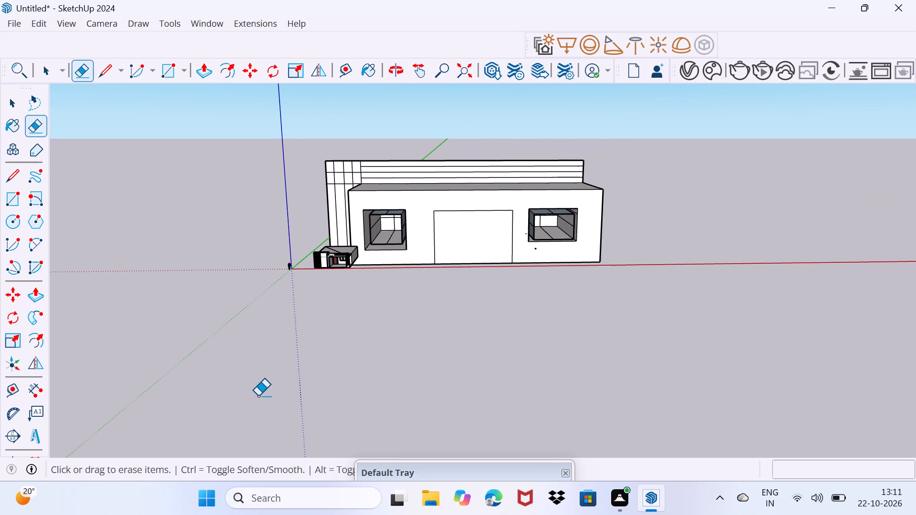
left_click_drag(277, 400, 301, 343)
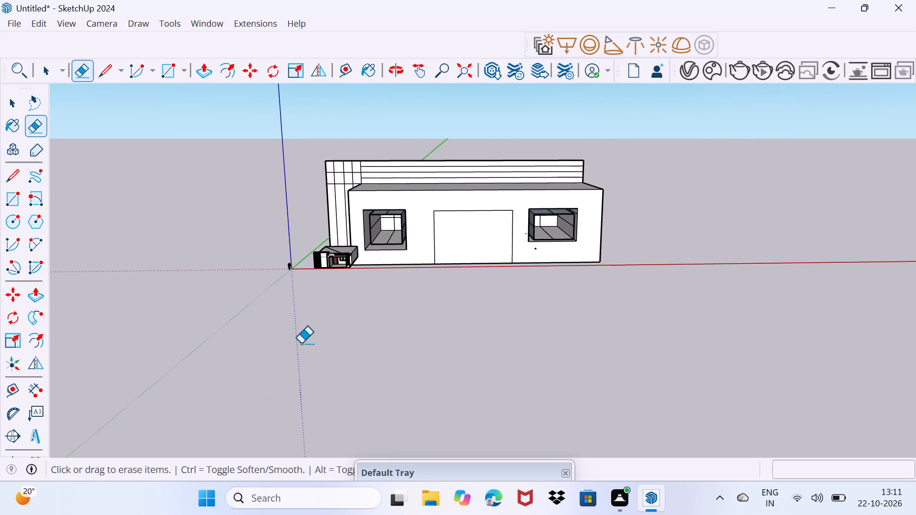
left_click_drag(301, 343, 327, 345)
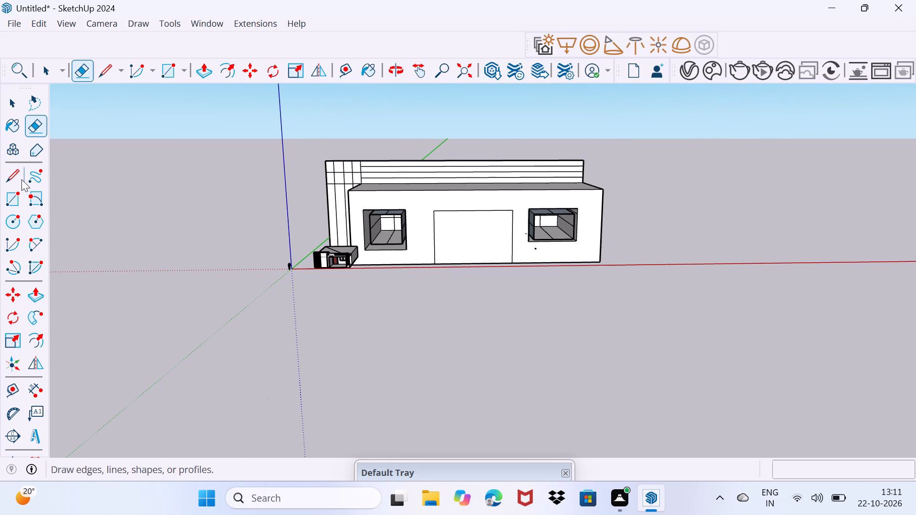
left_click(9, 174)
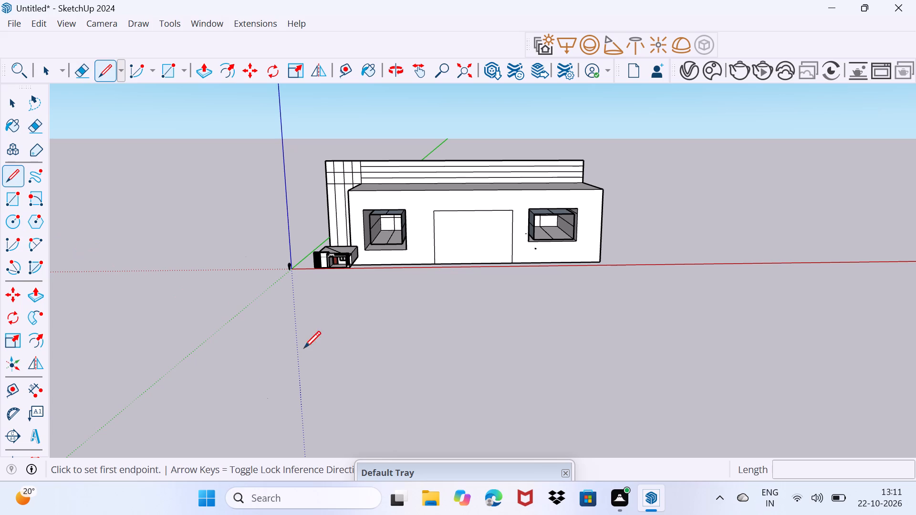
scroll(468, 369, "down", 4)
scroll(468, 369, "up", 4)
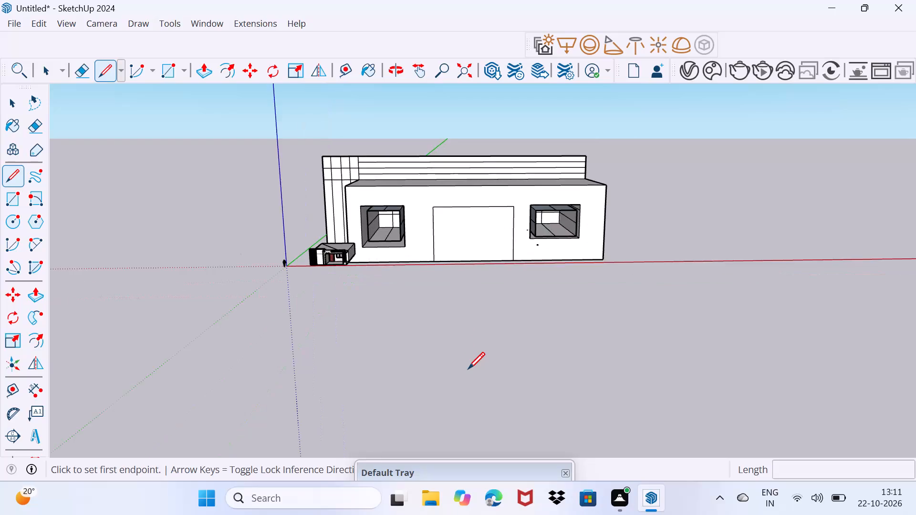
scroll(468, 369, "up", 4)
middle_click_drag(470, 352, 481, 324)
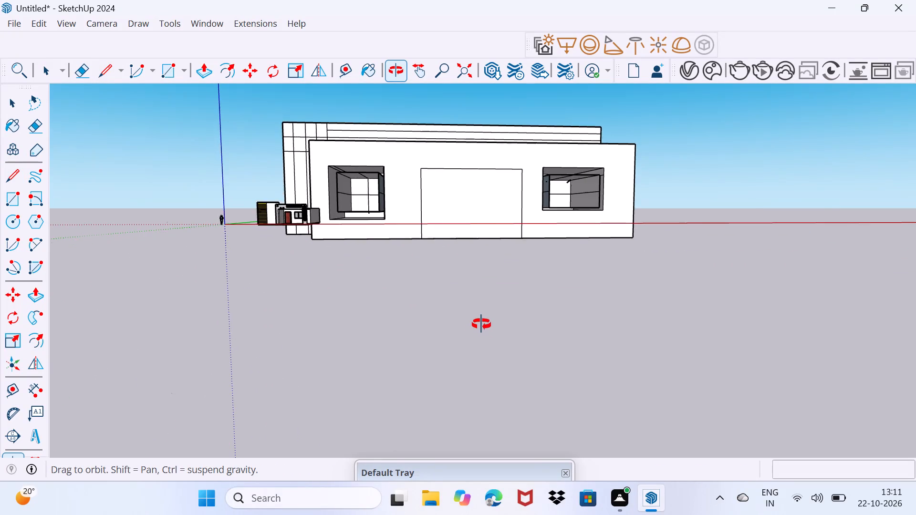
middle_click_drag(481, 324, 482, 323)
scroll(481, 324, "up", 4)
middle_click_drag(481, 324, 481, 334)
scroll(481, 324, "down", 1)
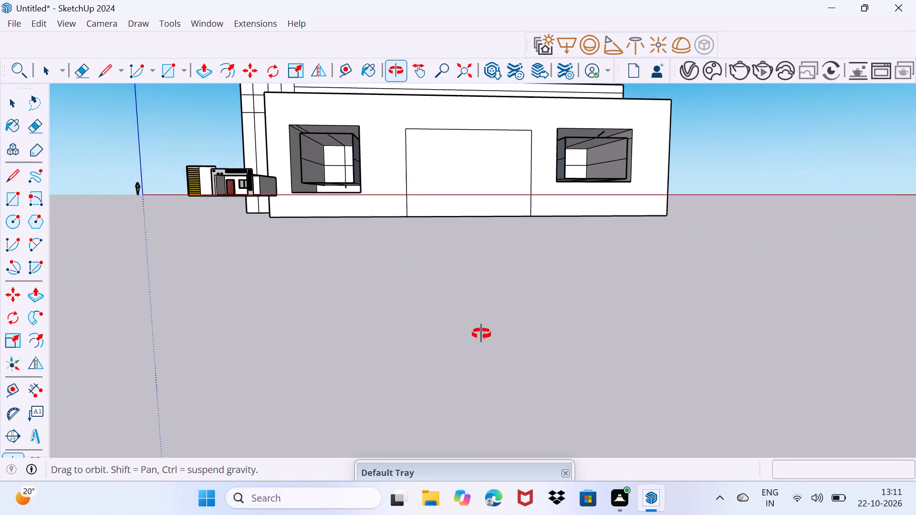
middle_click_drag(481, 334, 463, 407)
scroll(508, 242, "down", 1)
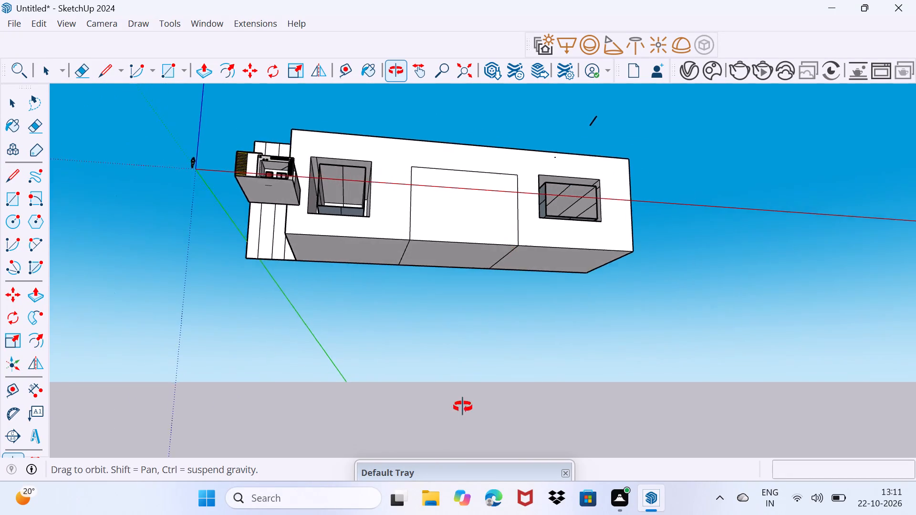
middle_click_drag(463, 407, 457, 393)
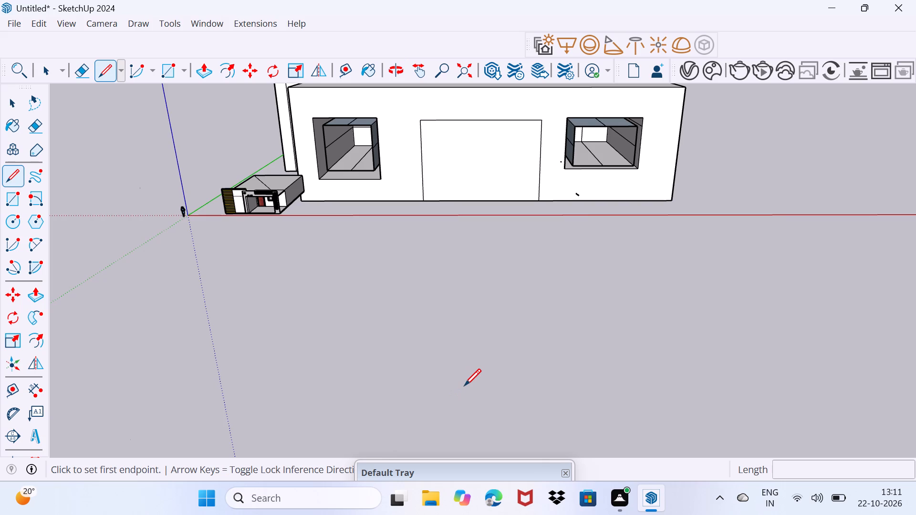
scroll(464, 385, "up", 3)
scroll(464, 385, "down", 10)
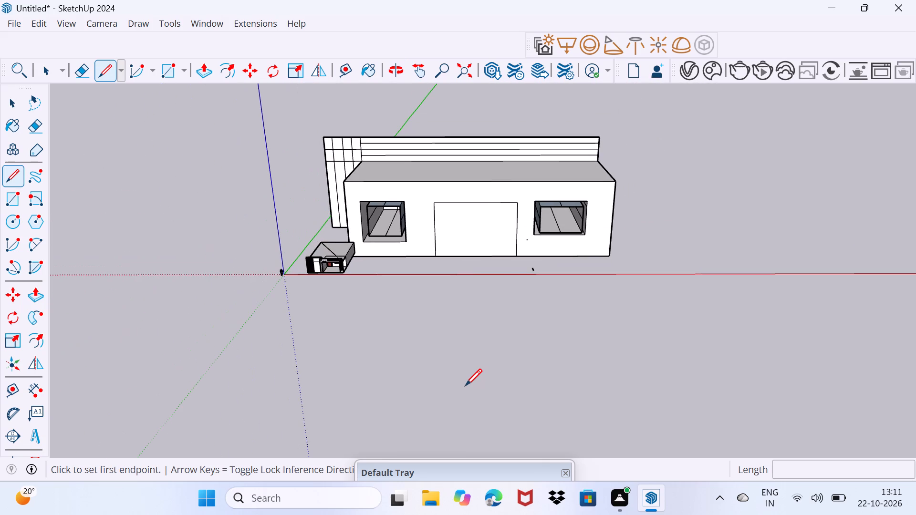
scroll(471, 382, "down", 3)
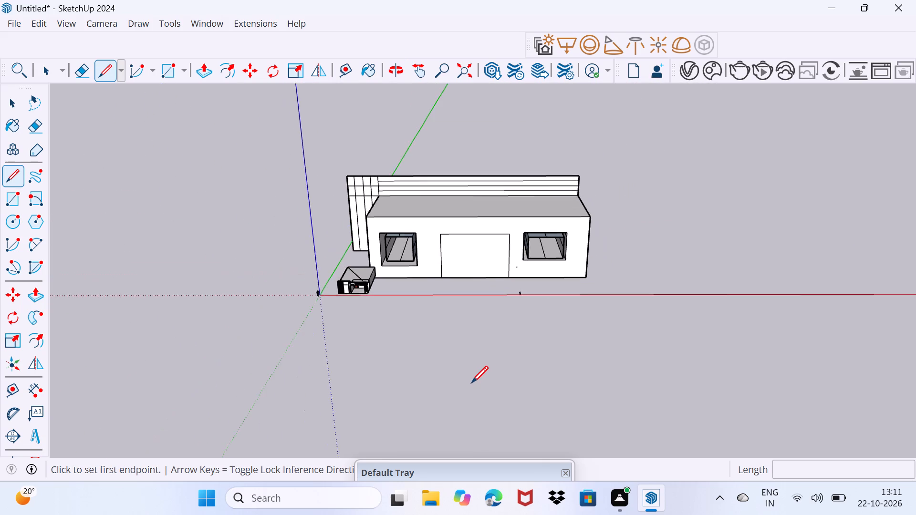
scroll(471, 382, "up", 5)
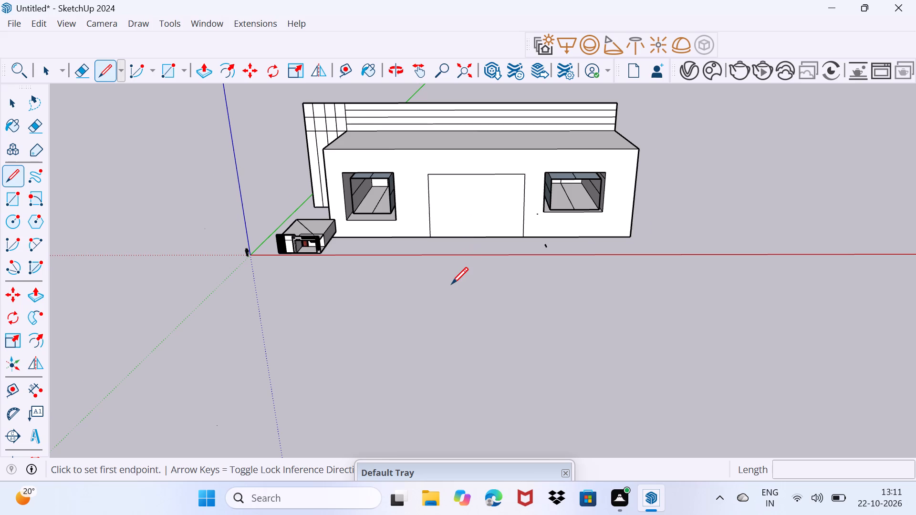
scroll(451, 284, "up", 1)
scroll(450, 265, "down", 6)
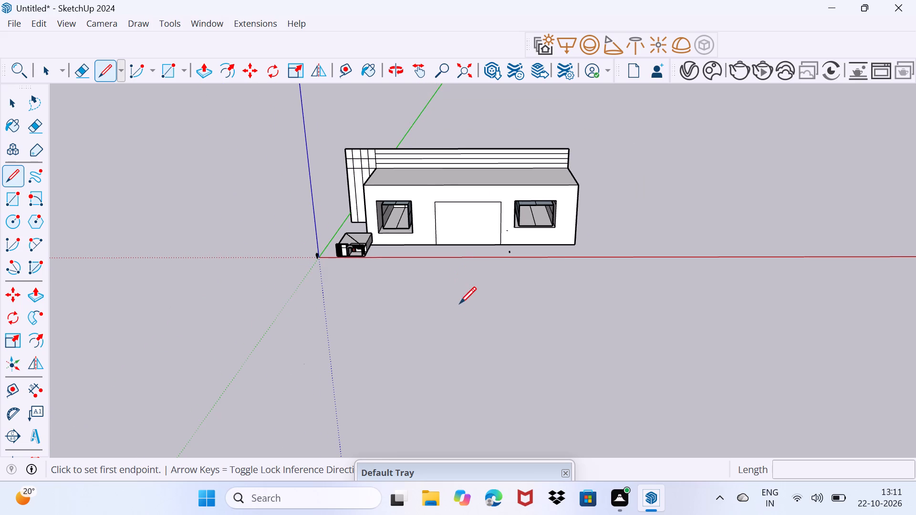
middle_click_drag(459, 303, 485, 237)
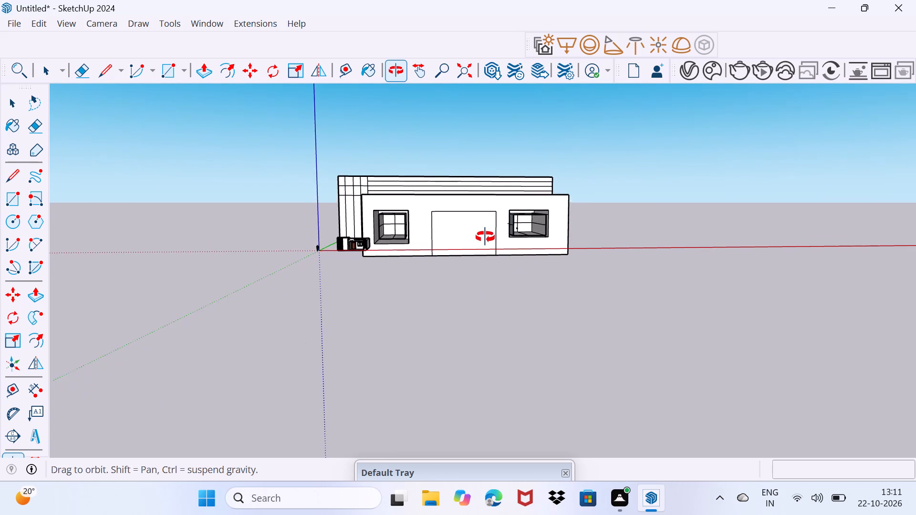
middle_click_drag(485, 237, 491, 214)
scroll(494, 216, "down", 4)
scroll(494, 216, "up", 1)
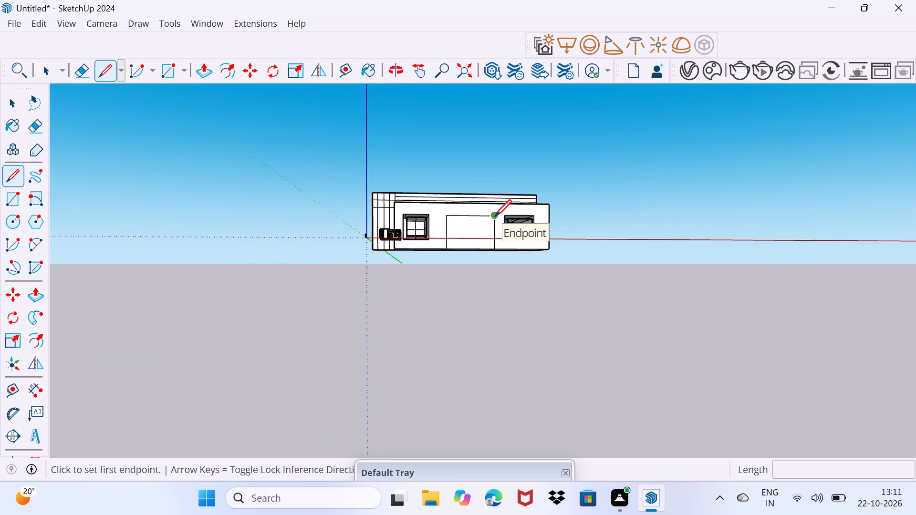
Push the large central opening's face backward in stages with Push/Pull, finishing with a push of about 63' 6" beyond the banded wall.
scroll(495, 216, "up", 11)
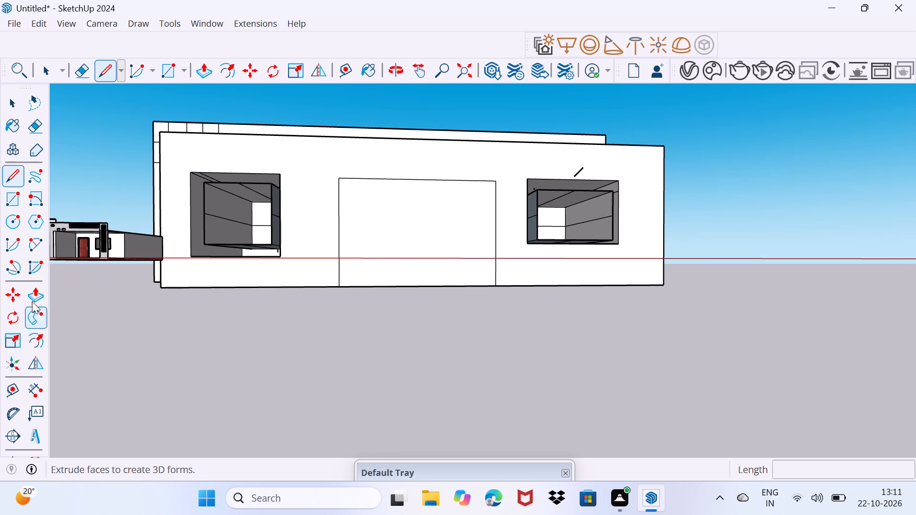
scroll(35, 298, "up", 1)
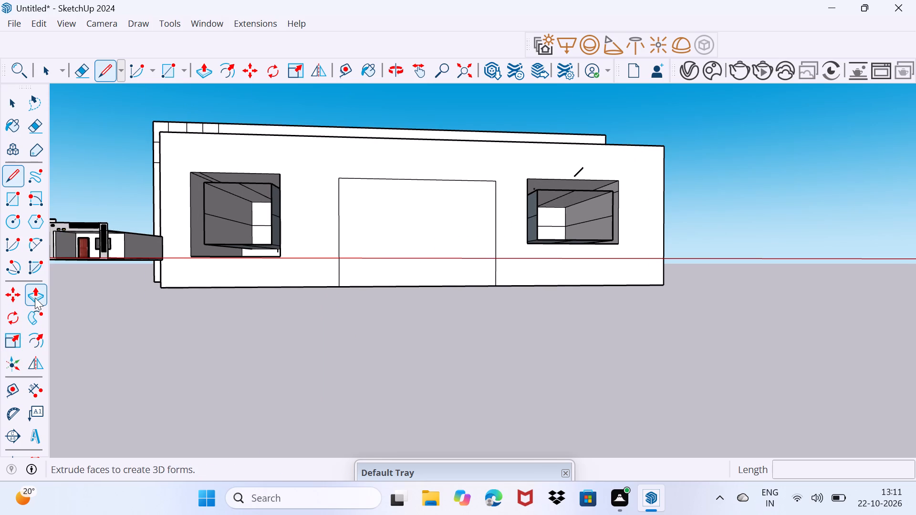
left_click(35, 298)
left_click(344, 280)
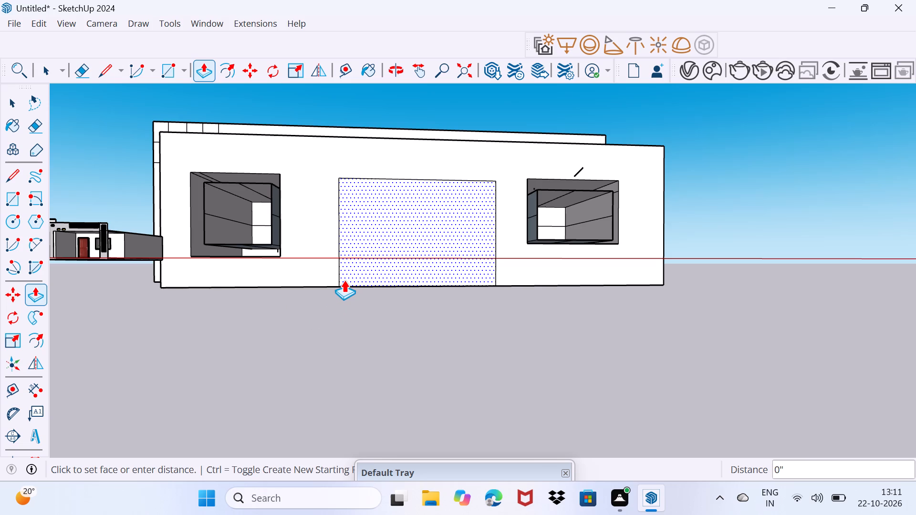
left_click_drag(348, 268, 360, 248)
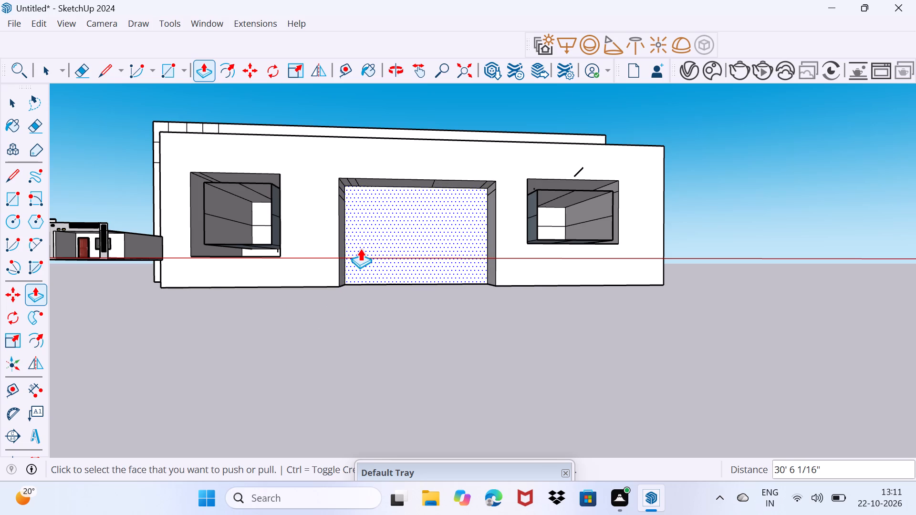
left_click_drag(360, 248, 361, 261)
left_click_drag(361, 274, 368, 250)
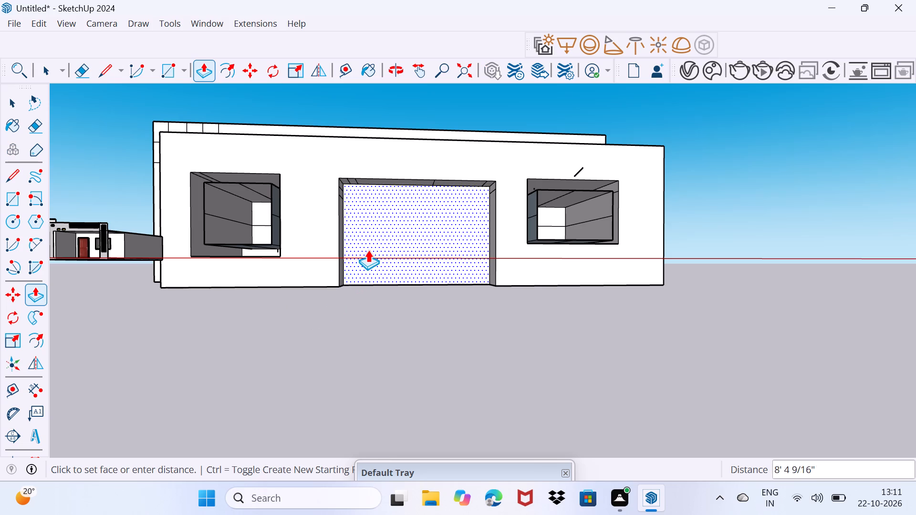
left_click_drag(368, 250, 368, 272)
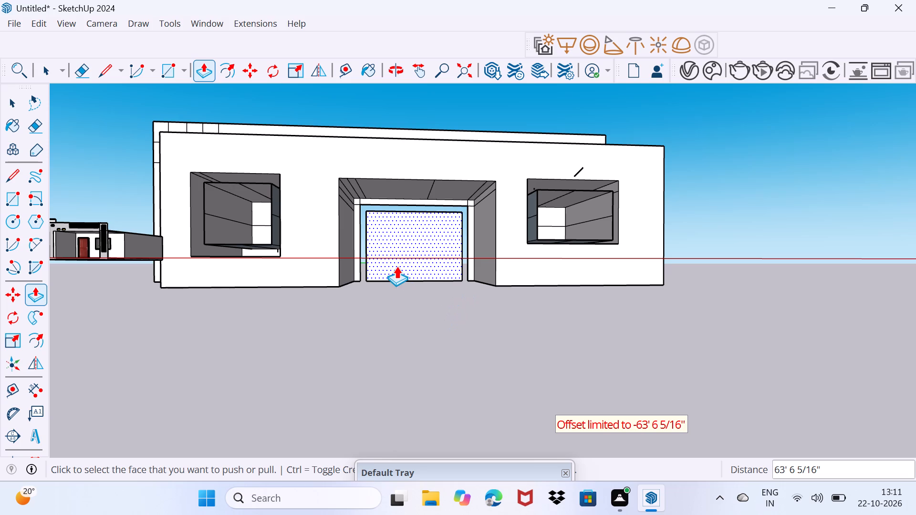
Pull the central panel forward about 109' 10" so its front sits slightly recessed inside the large opening.
left_click_drag(393, 271, 392, 283)
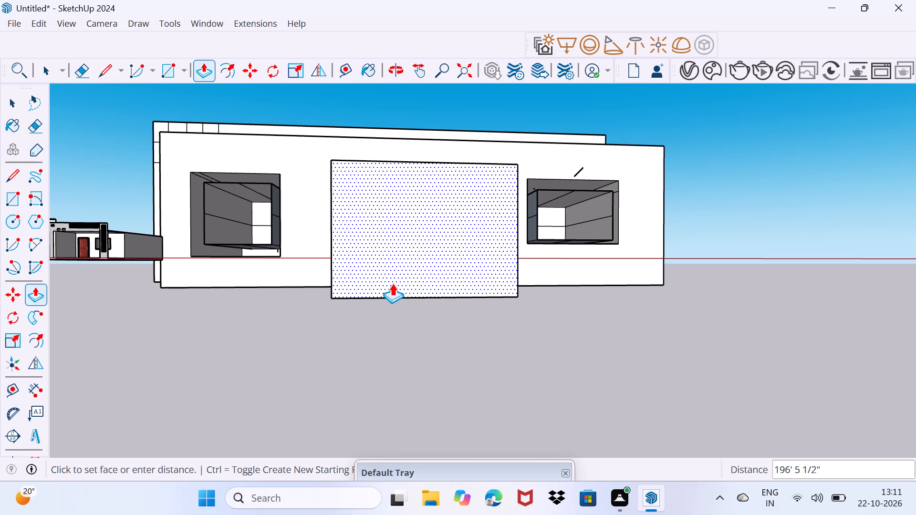
left_click_drag(392, 283, 396, 277)
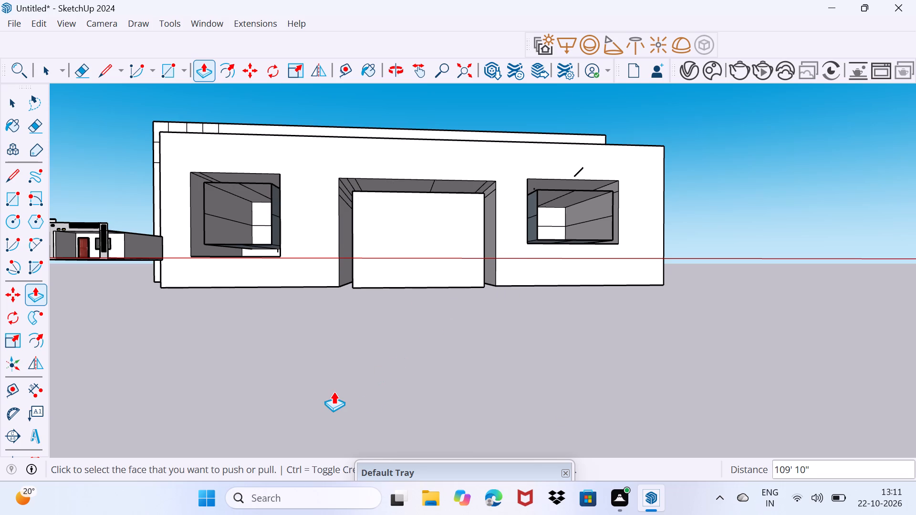
Draw a rectangle about 258' 5" by 94' across the building's underside, closing the base gaps beside the central block.
scroll(333, 392, "down", 7)
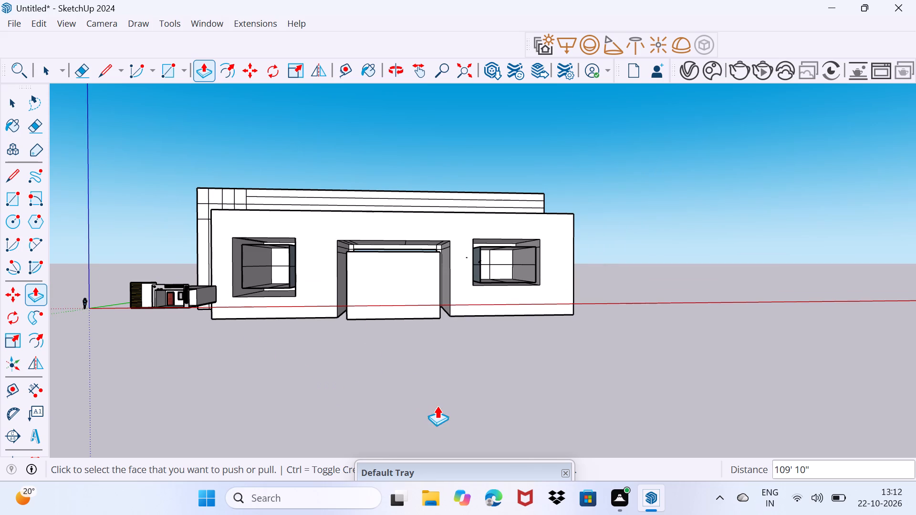
middle_click_drag(261, 414, 778, 514)
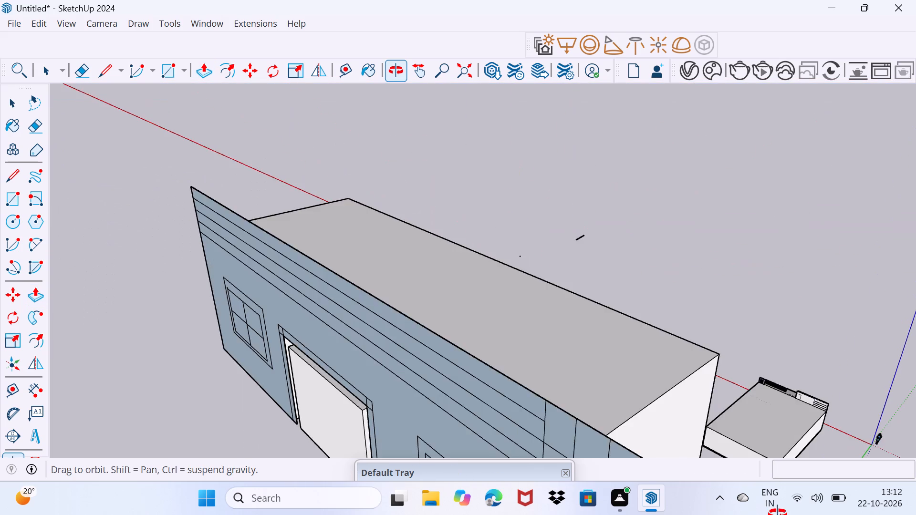
middle_click_drag(778, 514, 887, 346)
scroll(887, 349, "down", 1)
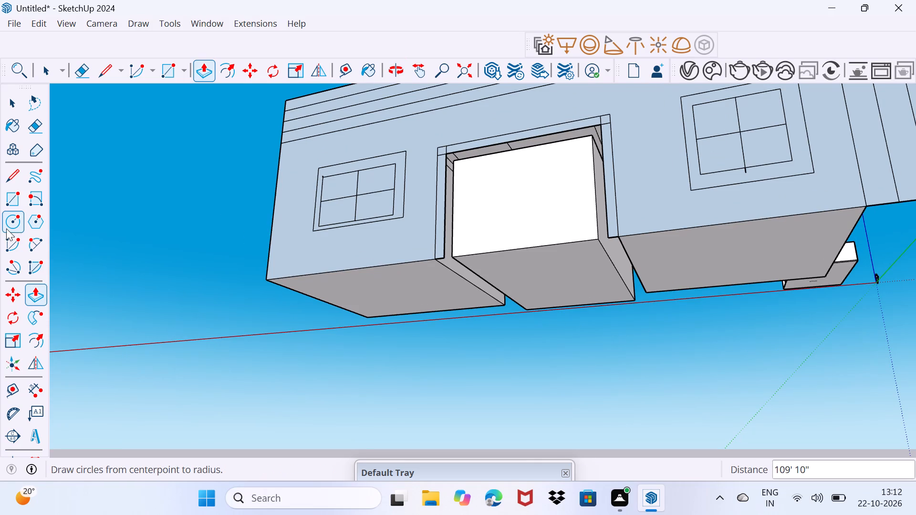
left_click(18, 196)
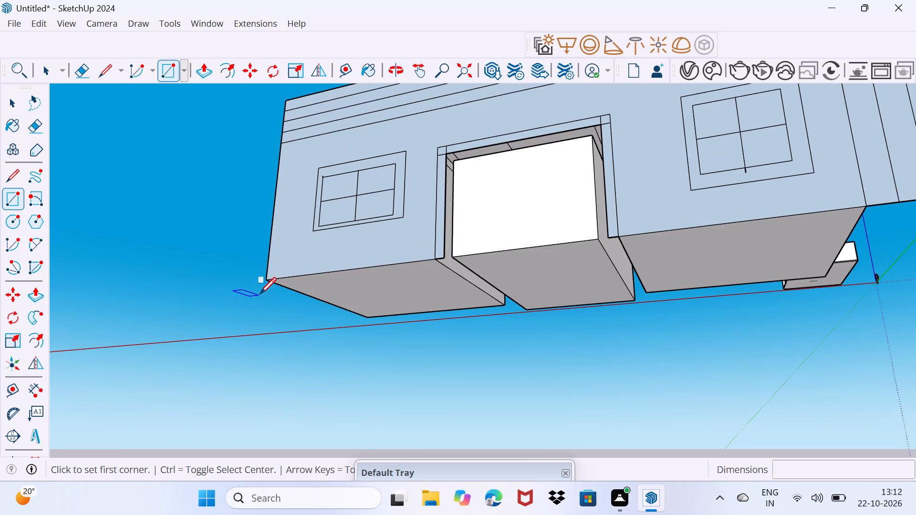
left_click(266, 282)
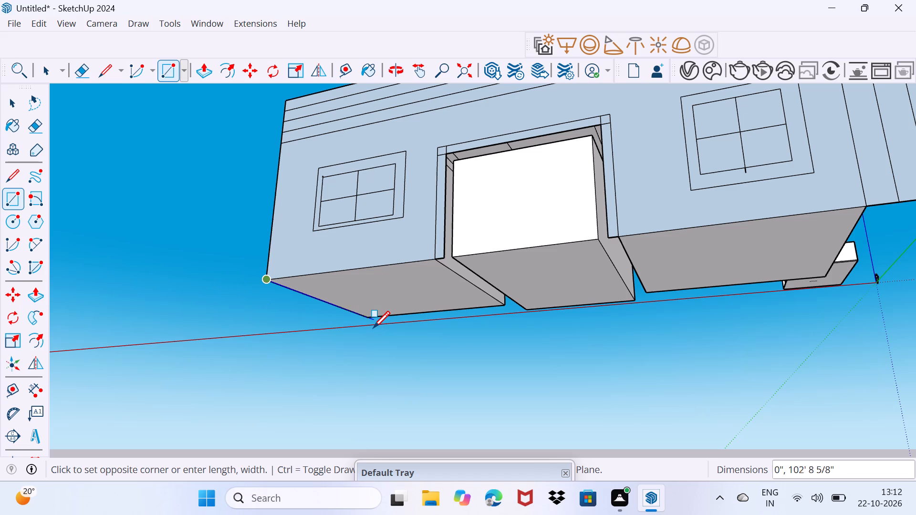
left_click(371, 321)
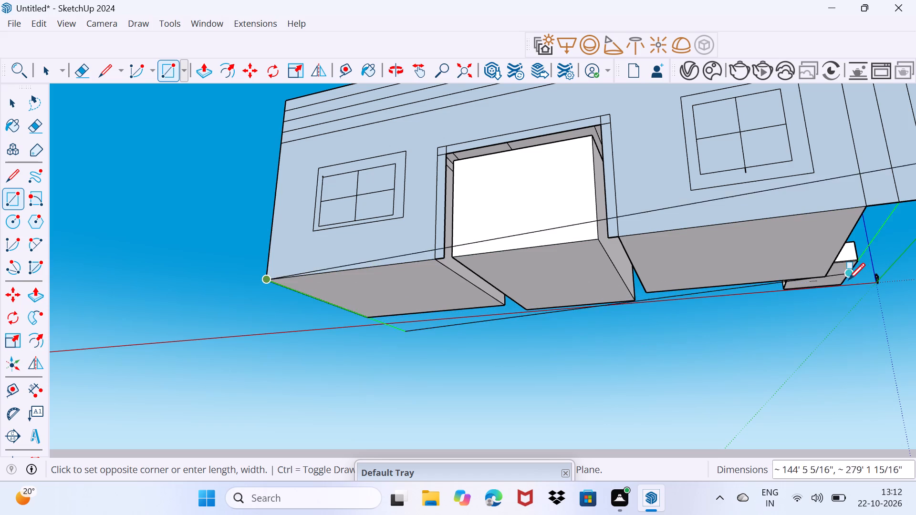
left_click(826, 270)
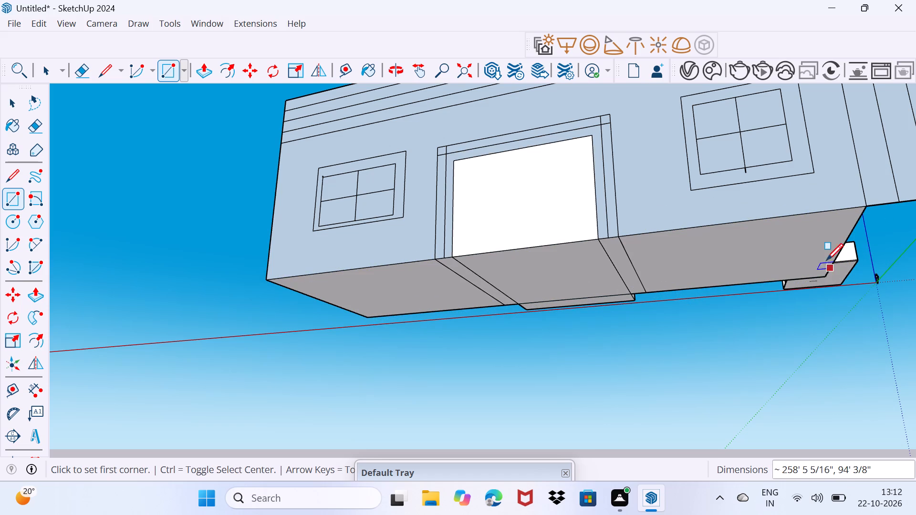
Draw a second rectangle about 94' by 258' 5" over the underside, starting from the corner beside the banded wall.
left_click(873, 203)
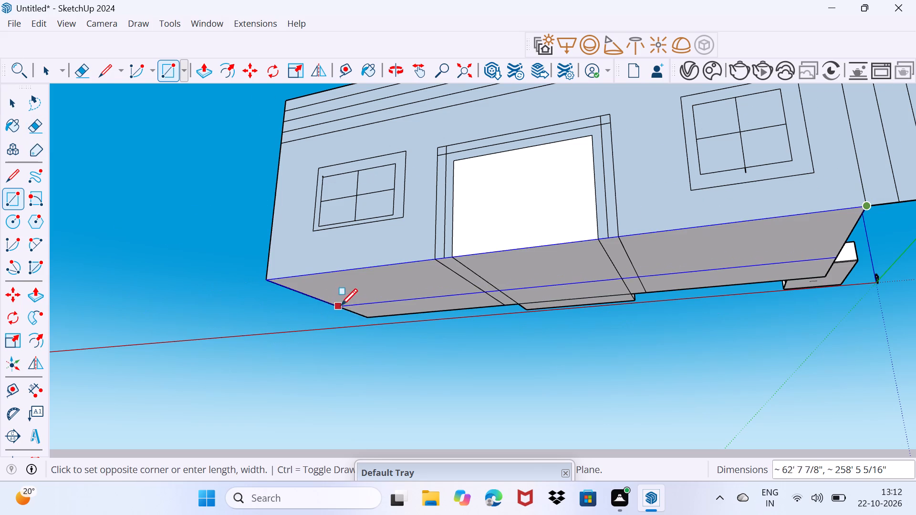
left_click(375, 317)
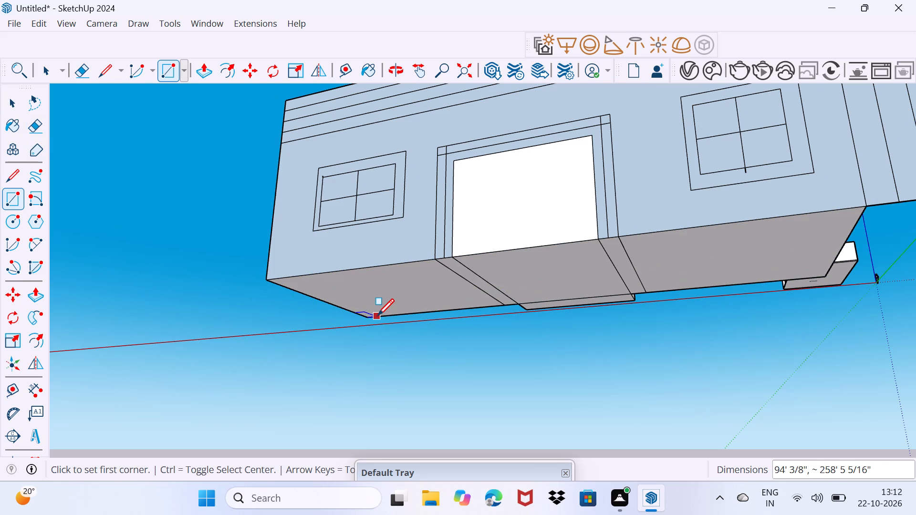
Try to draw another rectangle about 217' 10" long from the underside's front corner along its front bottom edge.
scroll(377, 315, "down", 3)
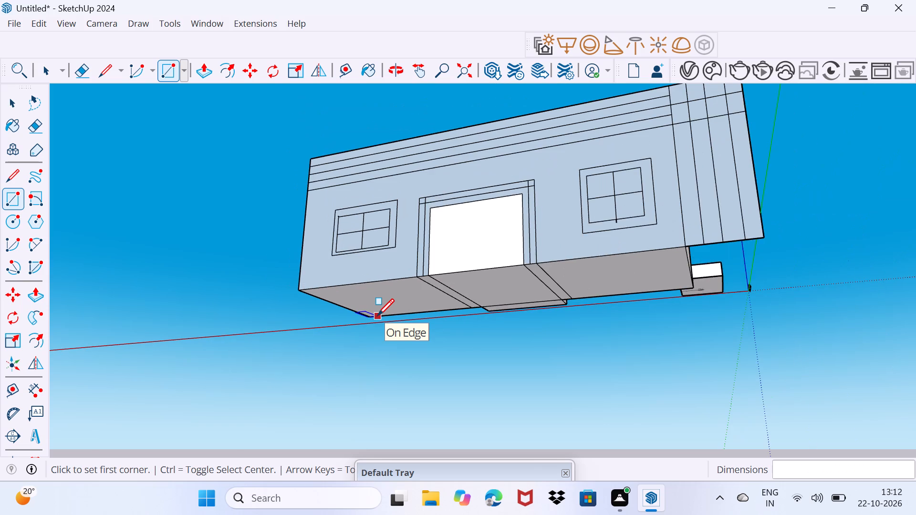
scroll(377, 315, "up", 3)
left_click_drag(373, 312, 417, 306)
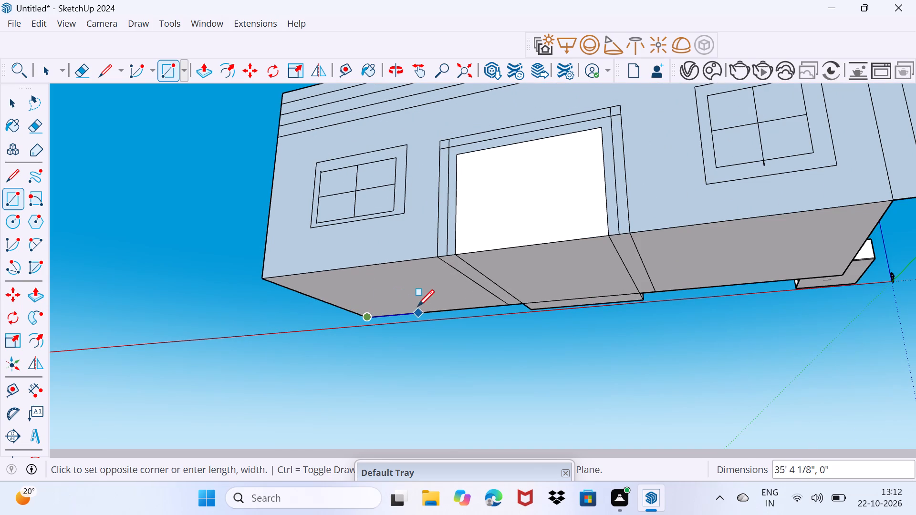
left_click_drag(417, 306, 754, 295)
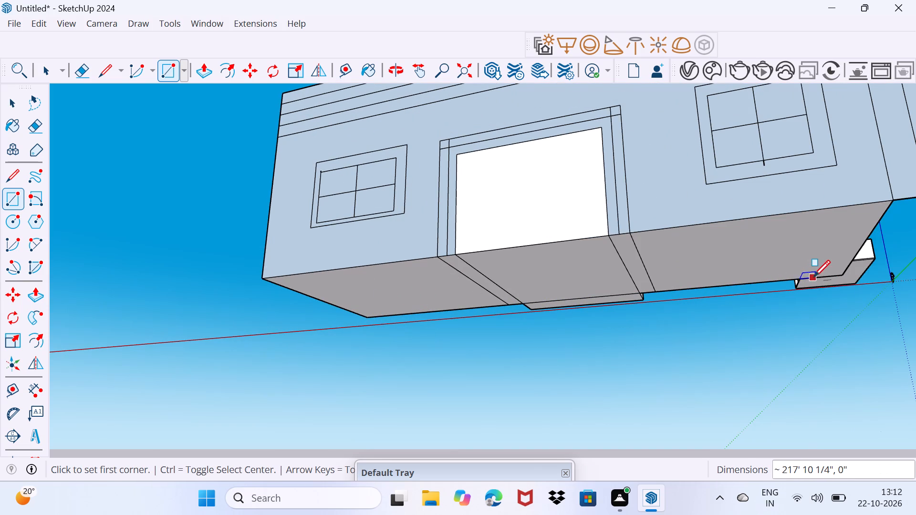
Draw a rectangle about 258' 5" by 94' over the building's underside, from one bottom corner of the banded wall to the other.
left_click(839, 276)
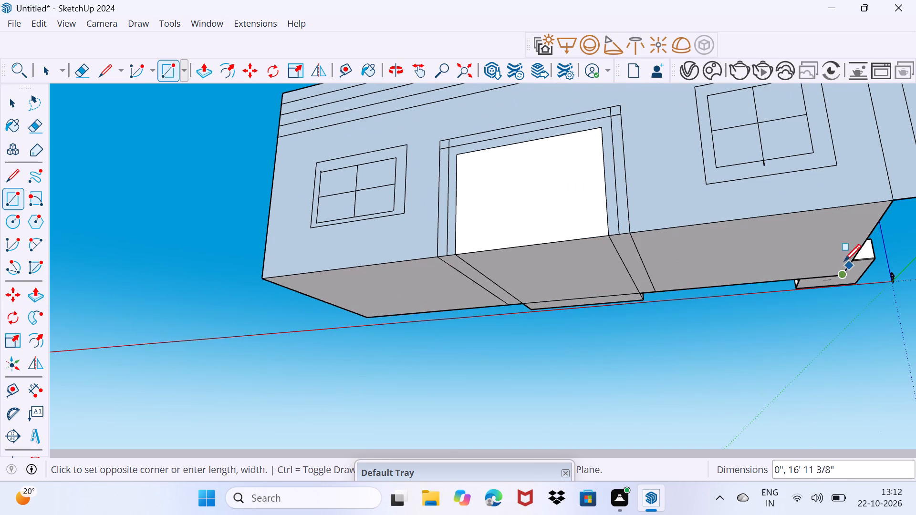
left_click(894, 205)
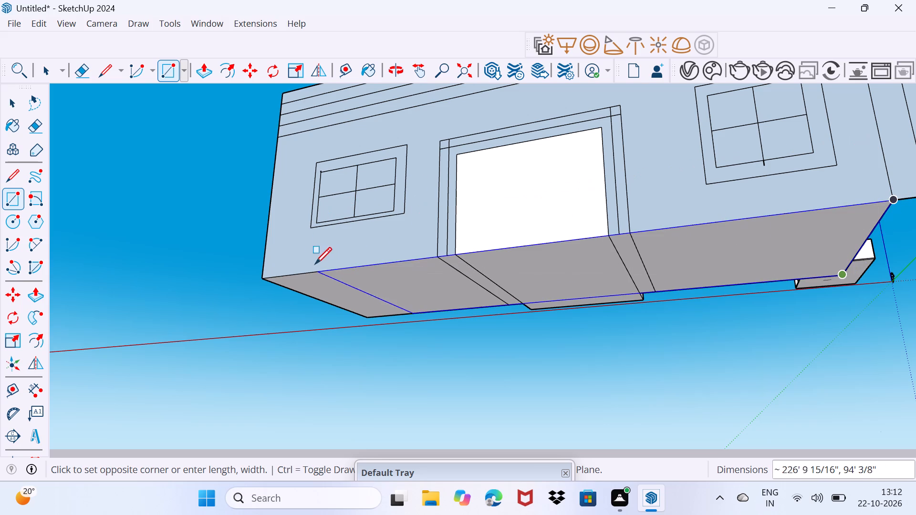
left_click(267, 272)
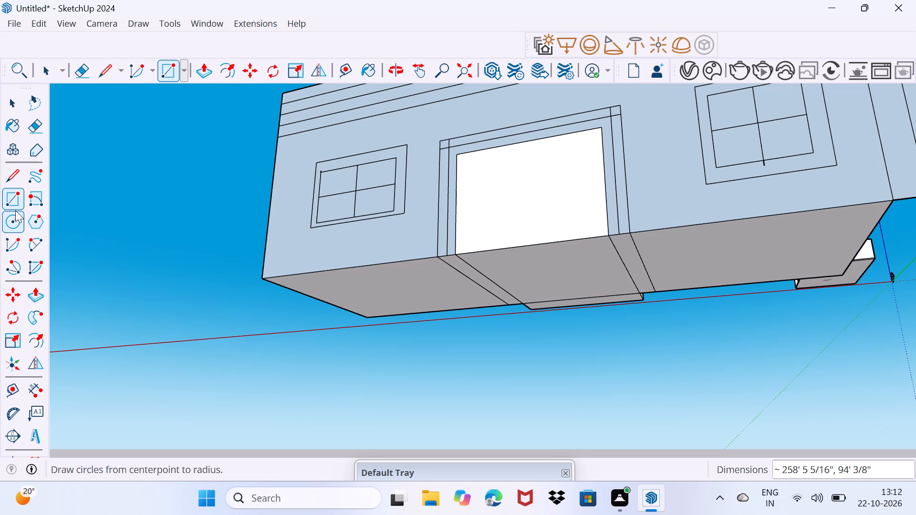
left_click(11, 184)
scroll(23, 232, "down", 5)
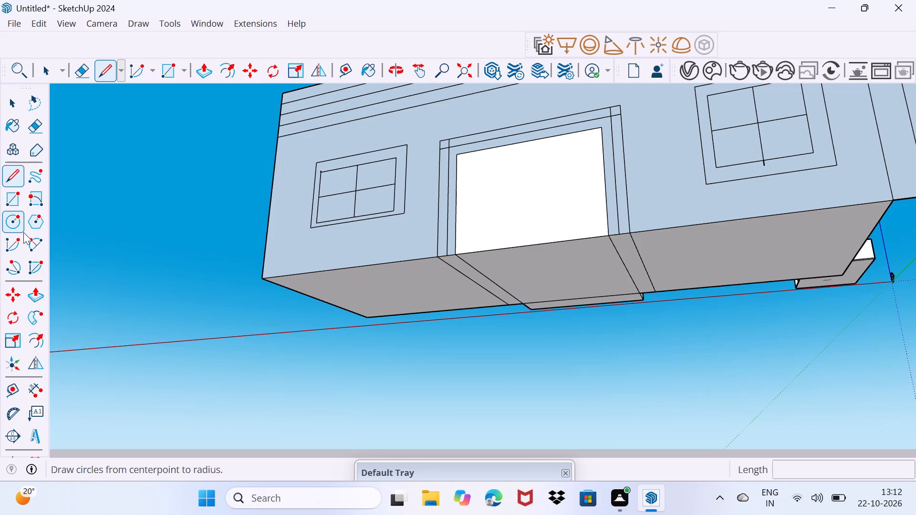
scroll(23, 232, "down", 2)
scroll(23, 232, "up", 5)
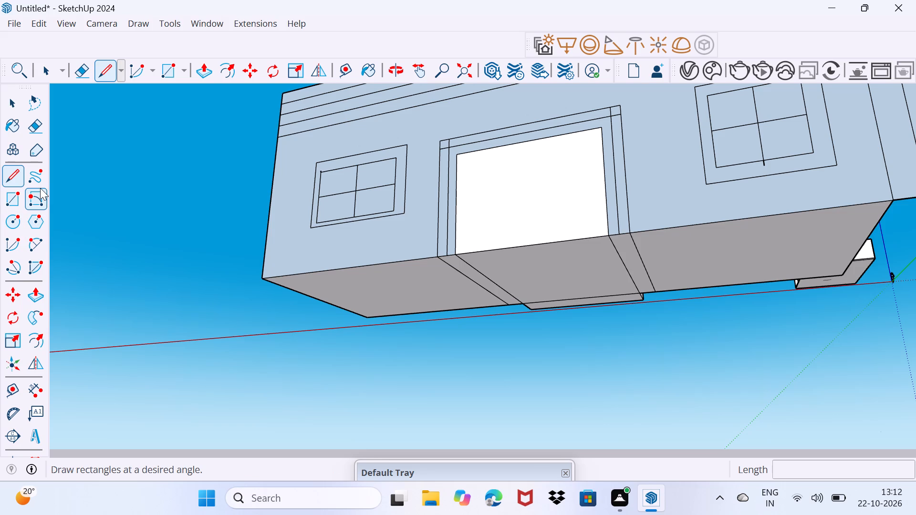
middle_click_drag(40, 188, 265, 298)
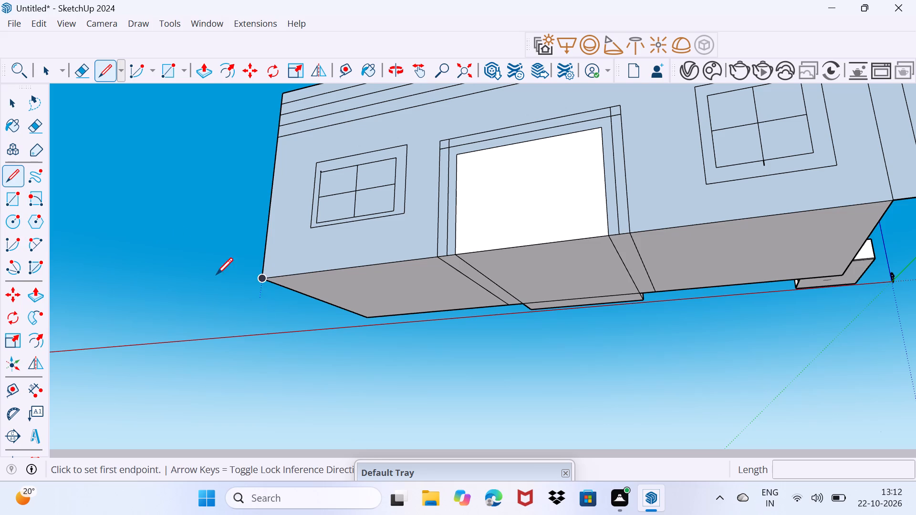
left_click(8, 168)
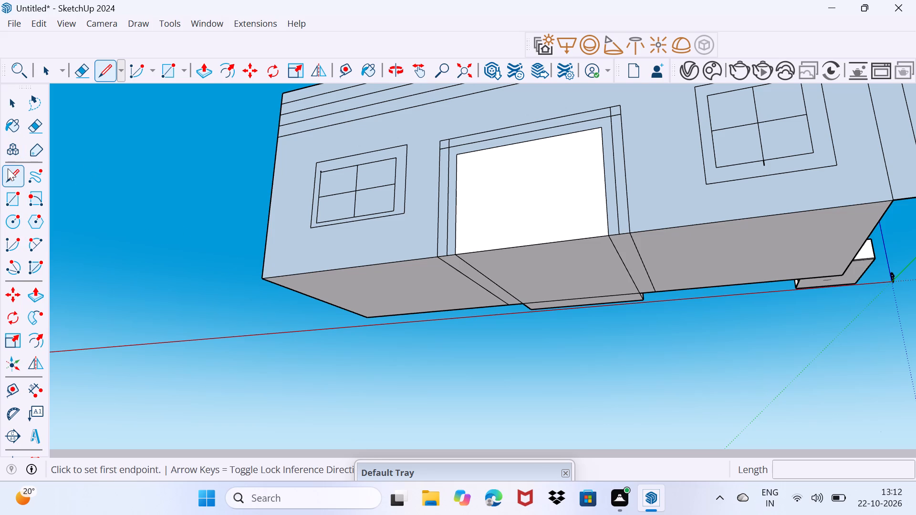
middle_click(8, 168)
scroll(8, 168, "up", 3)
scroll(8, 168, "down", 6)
Push the projecting central block on the building's plain side back toward the wall face.
middle_click_drag(106, 327, 841, 459)
scroll(106, 327, "up", 1)
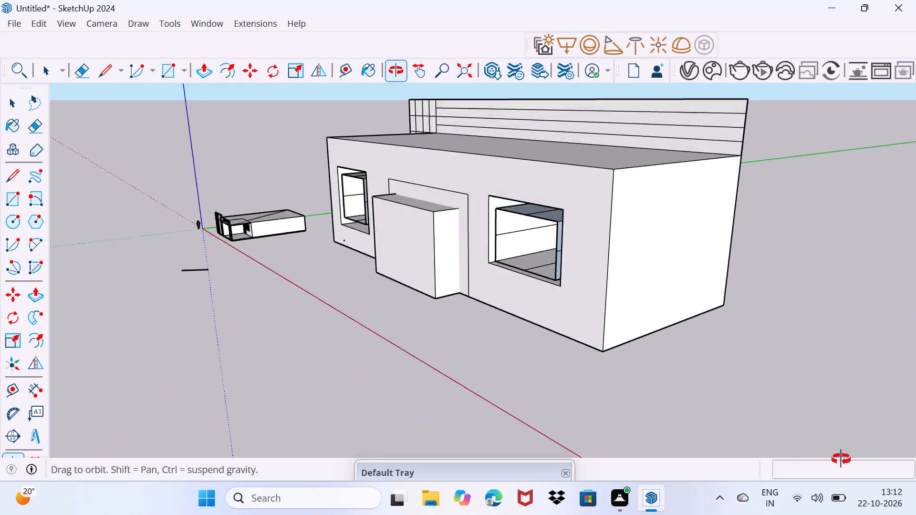
middle_click_drag(841, 459, 915, 460)
scroll(905, 465, "down", 1)
middle_click_drag(904, 465, 915, 477)
scroll(915, 477, "up", 2)
scroll(915, 477, "down", 4)
scroll(915, 477, "up", 1)
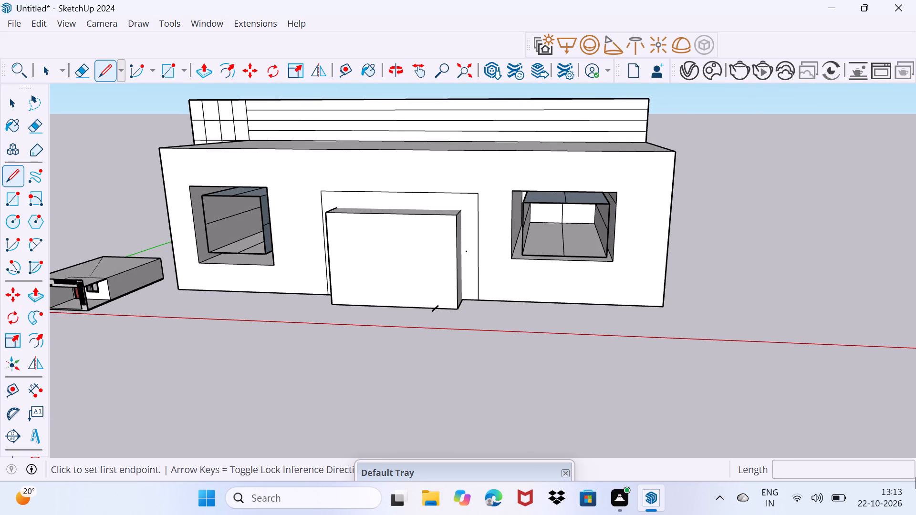
scroll(915, 477, "up", 2)
middle_click_drag(358, 324, 451, 347)
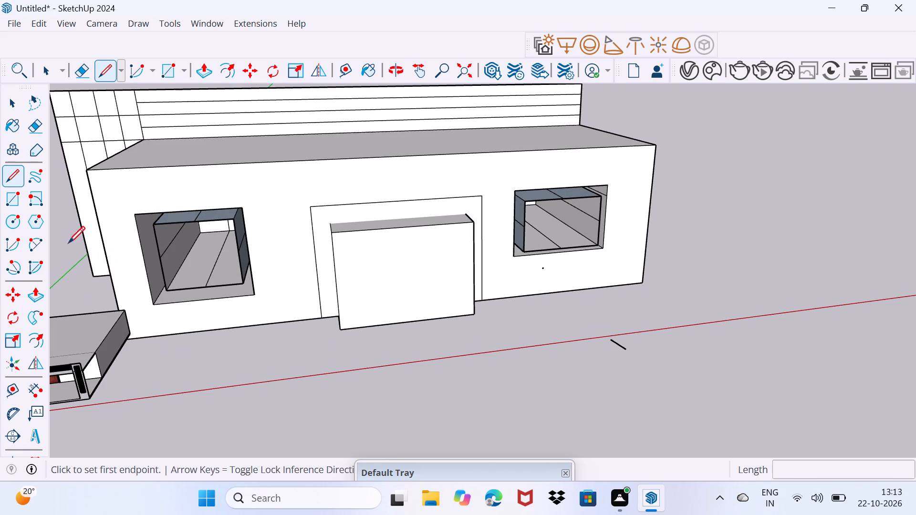
left_click(35, 283)
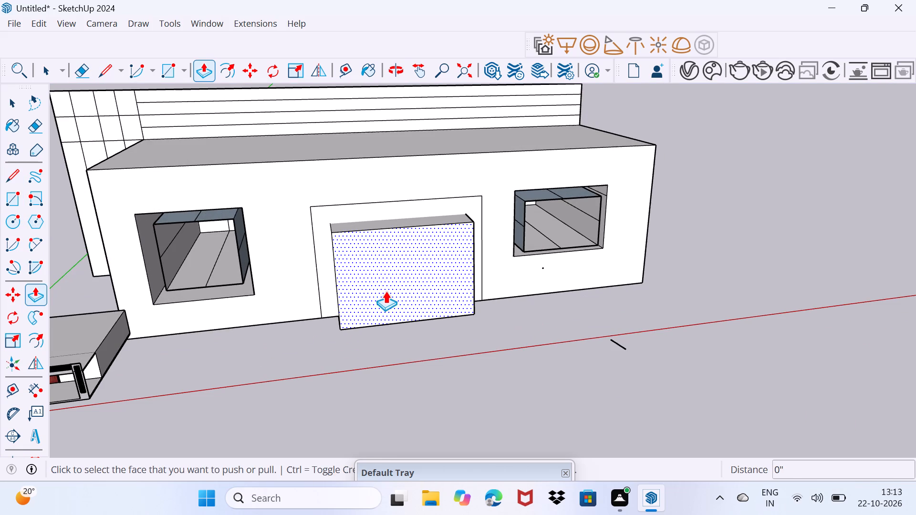
left_click_drag(383, 296, 381, 237)
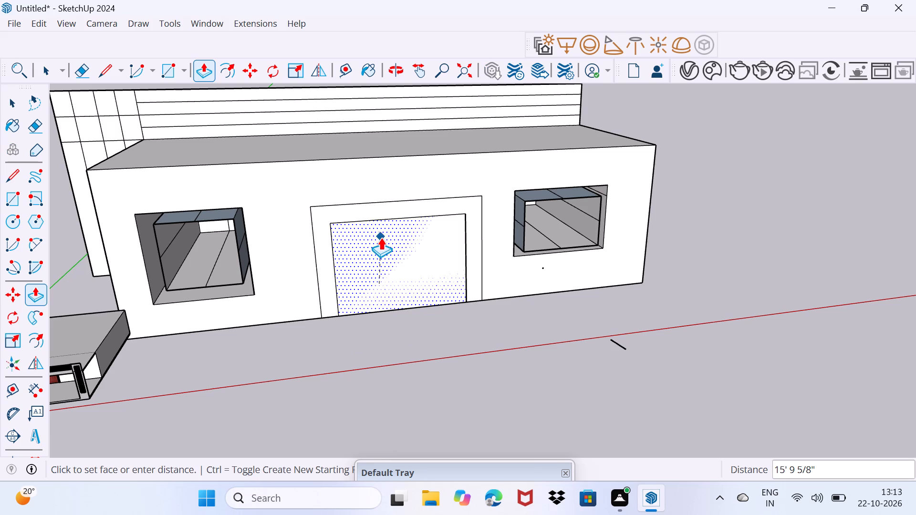
left_click_drag(381, 237, 372, 261)
Push the central opening's face about 35' 2" into the building, fine-tuning its depth by about 11".
left_click_drag(384, 299, 385, 290)
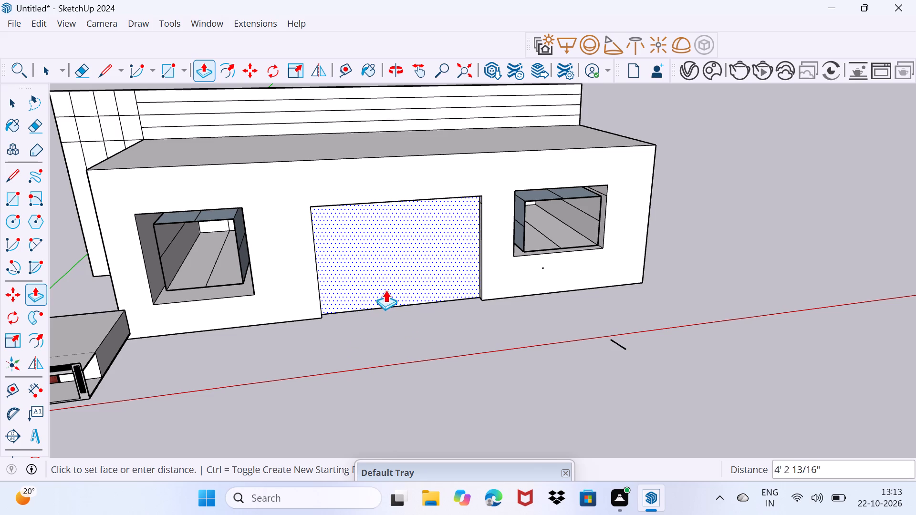
left_click_drag(385, 290, 387, 236)
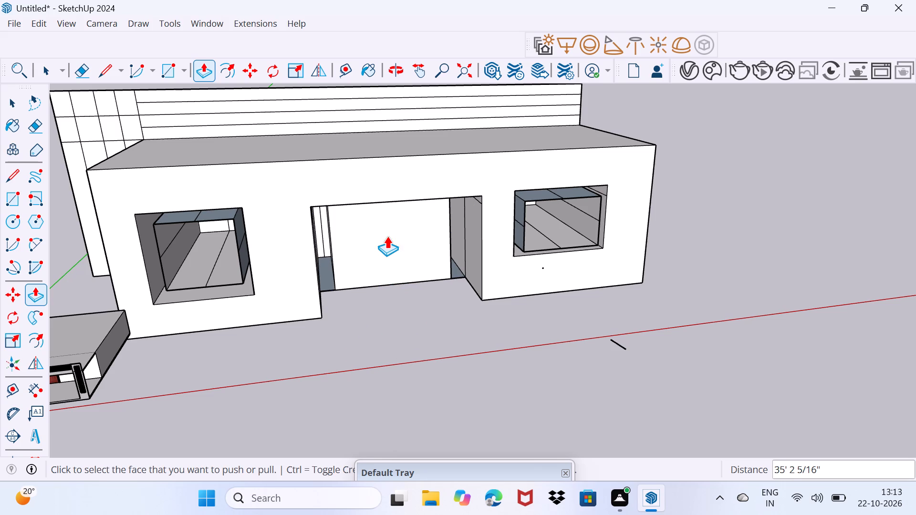
left_click_drag(392, 222, 392, 212)
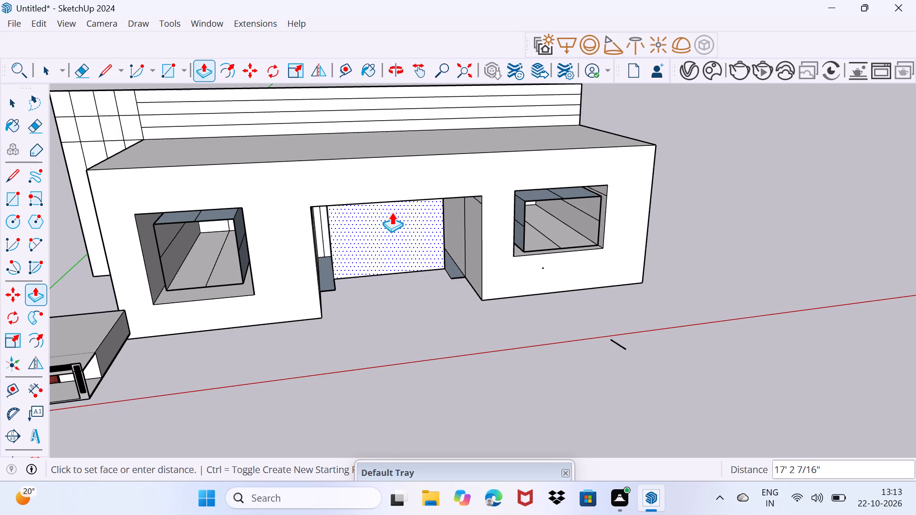
left_click_drag(392, 212, 382, 236)
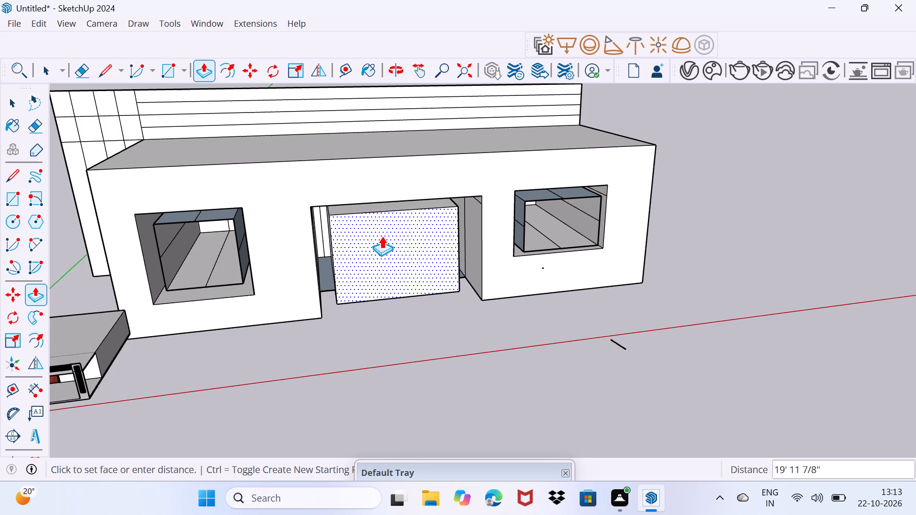
left_click_drag(382, 236, 382, 227)
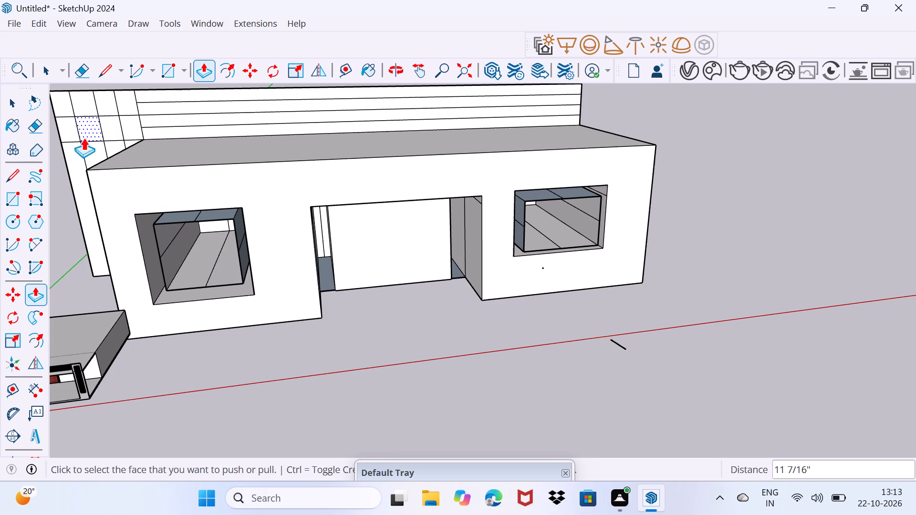
Examine the recessed central opening and the two framed windows from several angles around the facade.
left_click(7, 173)
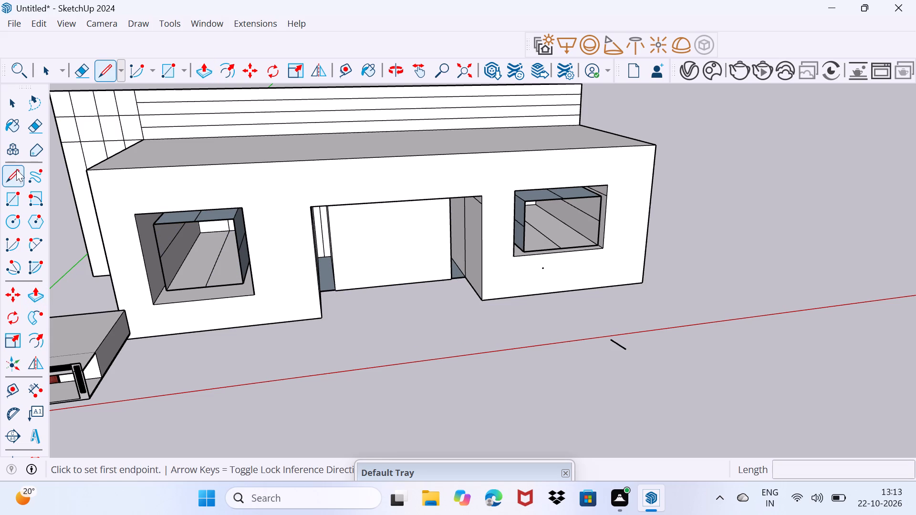
middle_click(182, 336)
scroll(182, 336, "up", 3)
scroll(182, 336, "down", 6)
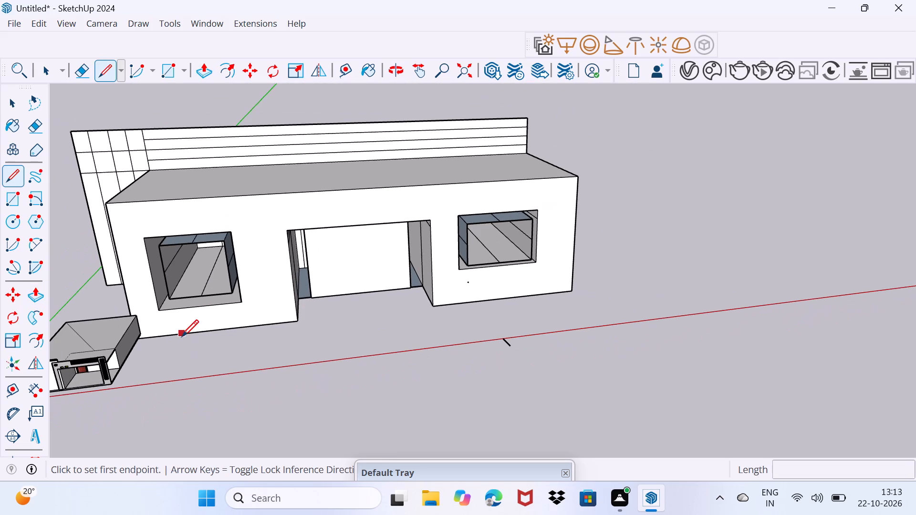
middle_click_drag(194, 332, 152, 313)
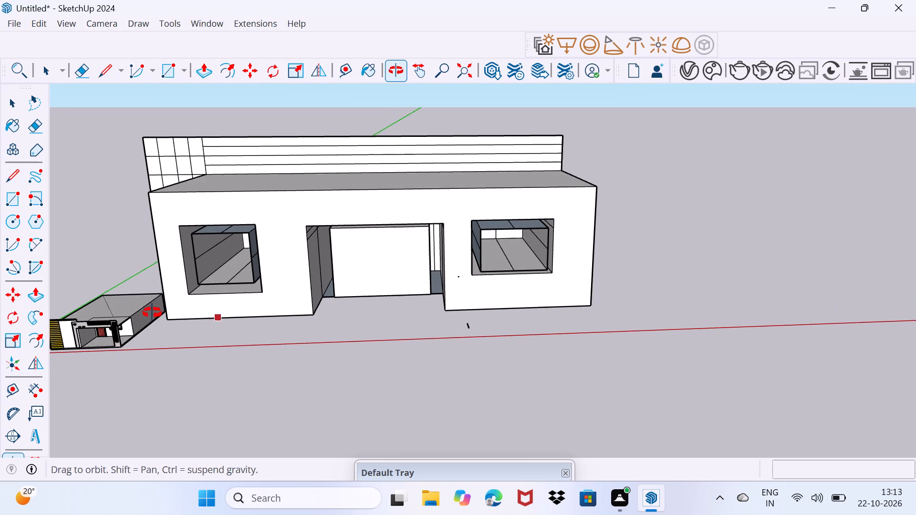
middle_click_drag(152, 313, 155, 264)
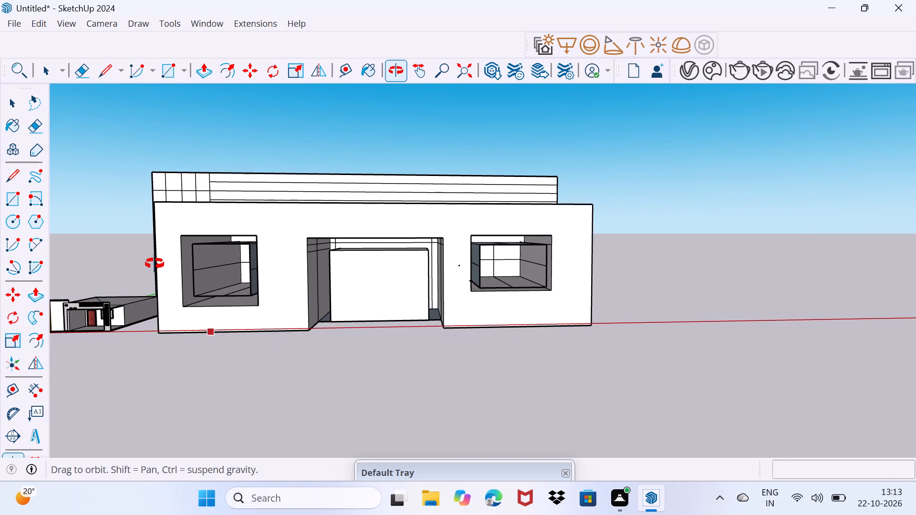
middle_click_drag(155, 264, 155, 263)
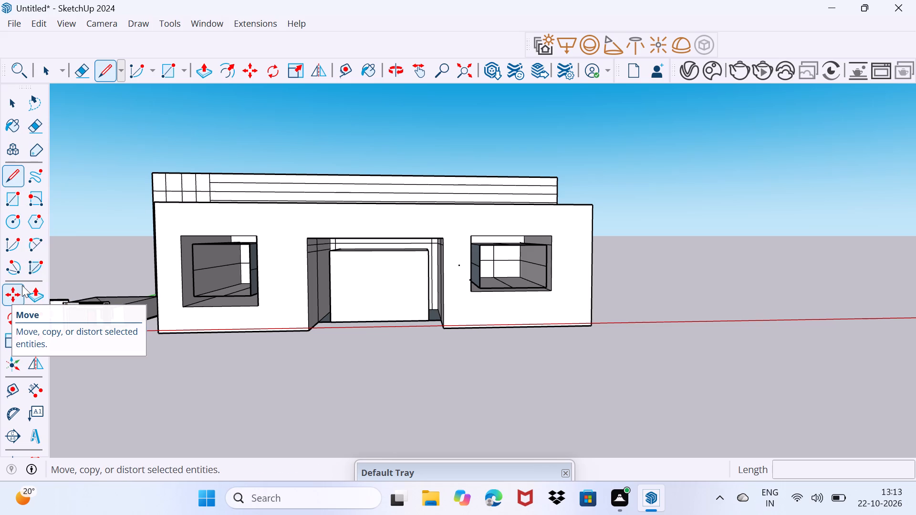
middle_click_drag(195, 394, 214, 398)
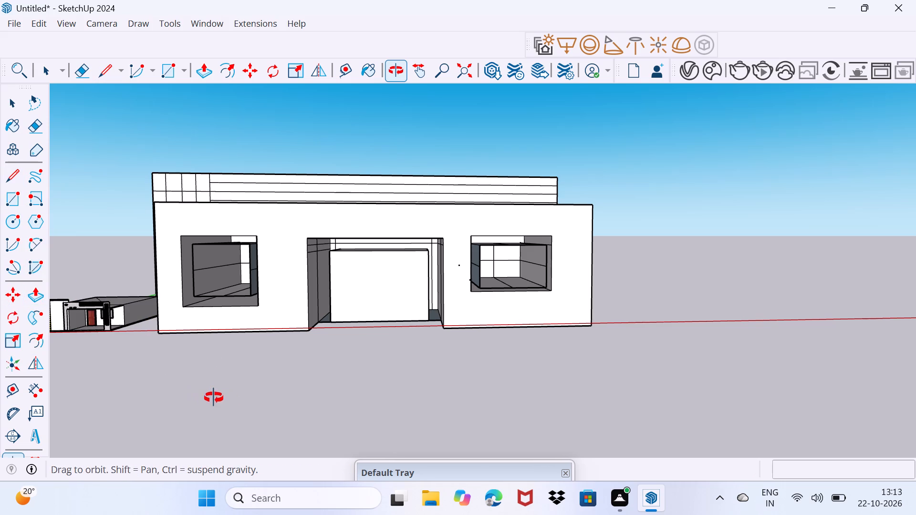
middle_click_drag(214, 398, 156, 378)
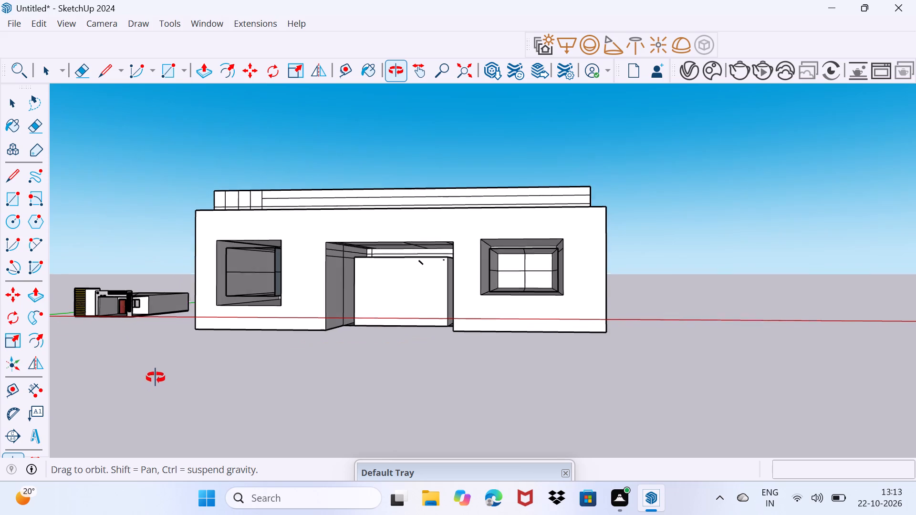
middle_click_drag(156, 378, 403, 443)
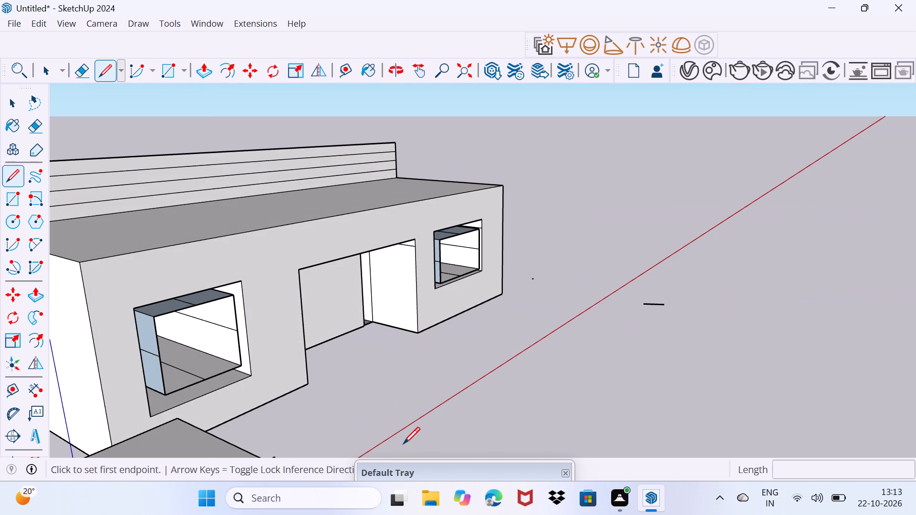
middle_click_drag(385, 437, 211, 367)
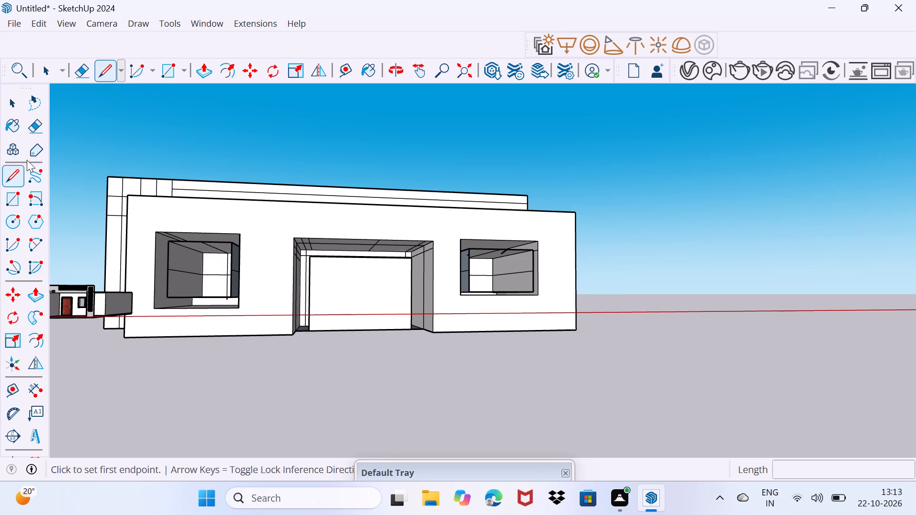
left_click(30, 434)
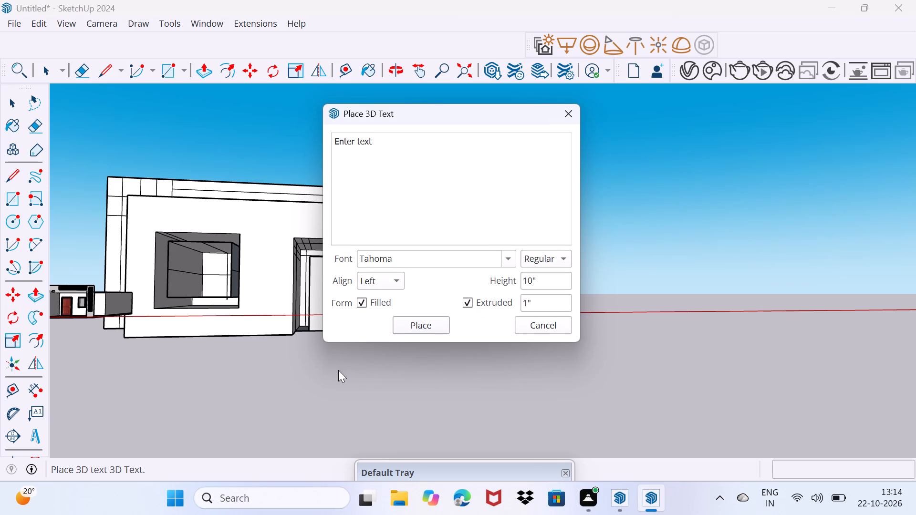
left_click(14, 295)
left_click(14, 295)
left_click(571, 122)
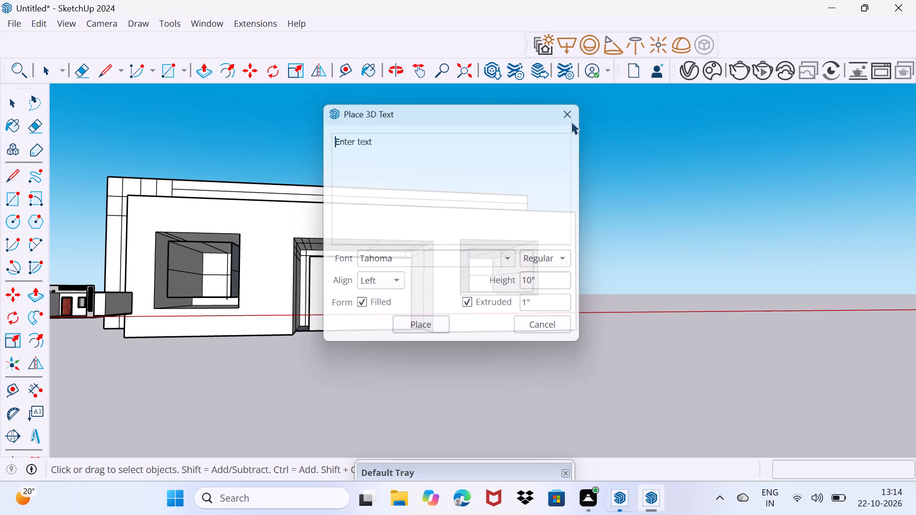
Move the top edge of the raised band behind the facade about 9' 5" so its upper face slopes.
left_click(5, 298)
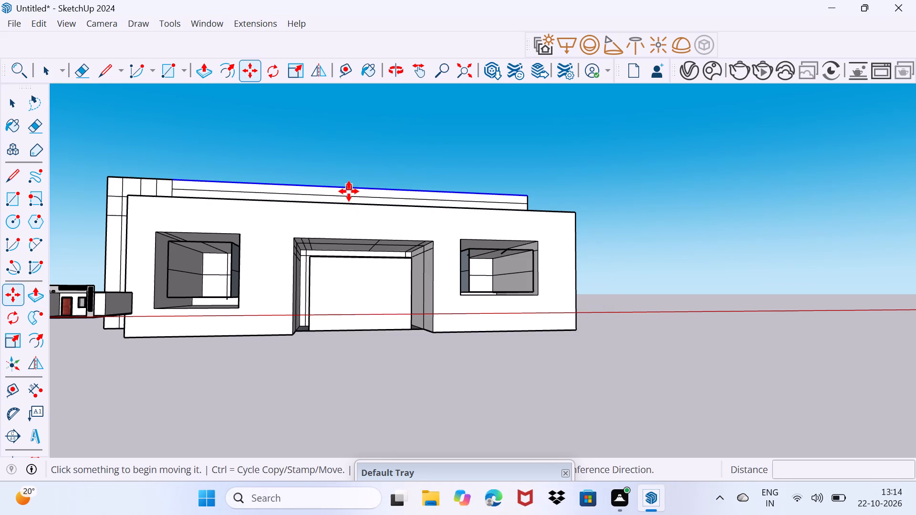
left_click_drag(349, 191, 358, 133)
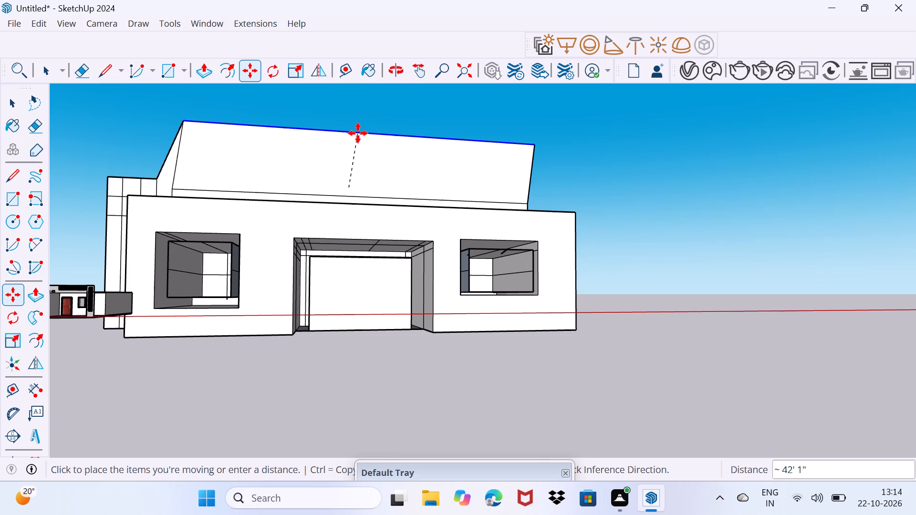
left_click_drag(358, 133, 335, 203)
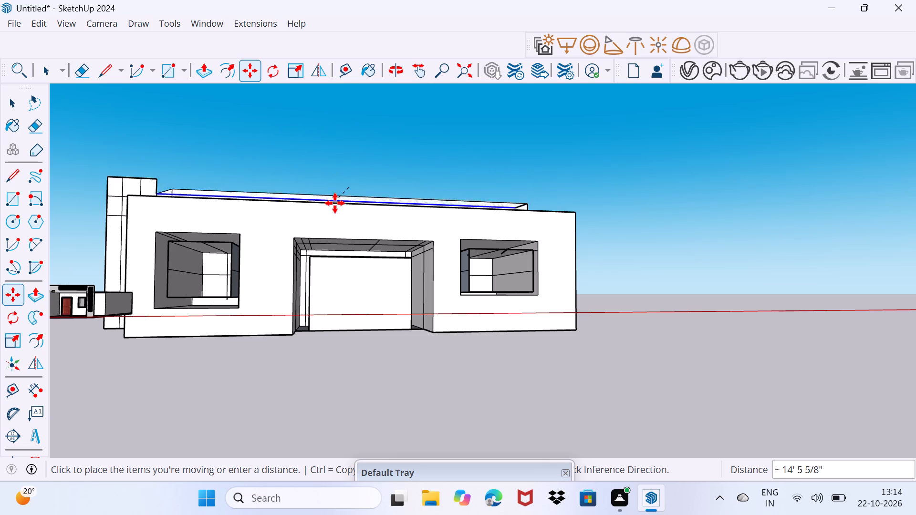
left_click_drag(335, 203, 337, 392)
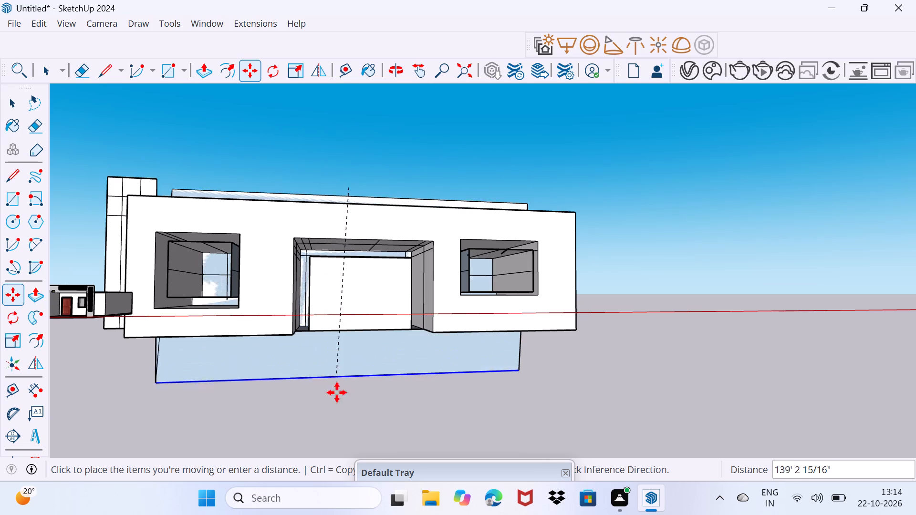
left_click_drag(337, 392, 328, 100)
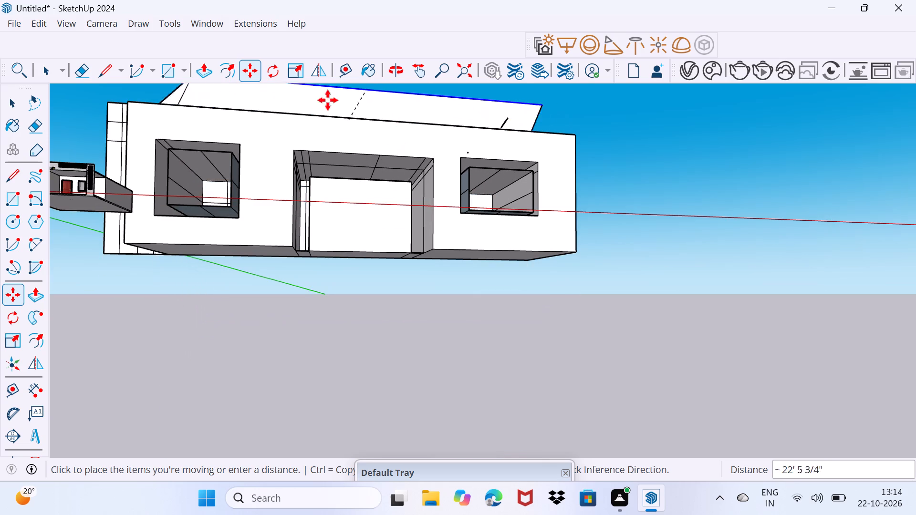
left_click_drag(328, 100, 336, 116)
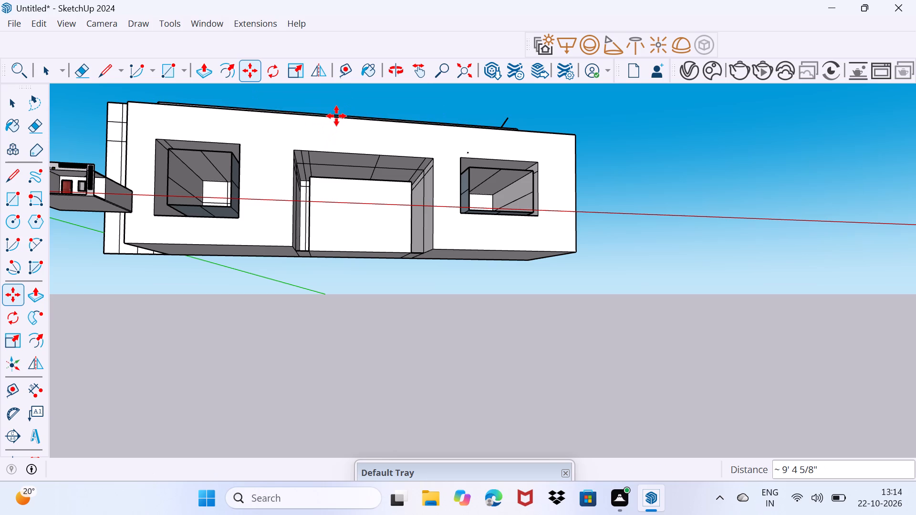
Examine the sloped upper edge and the facade openings from low, high and frontal angles.
scroll(407, 98, "down", 2)
middle_click_drag(407, 98, 397, 116)
scroll(407, 98, "up", 6)
scroll(395, 123, "down", 5)
middle_click_drag(395, 123, 394, 130)
scroll(395, 123, "up", 5)
scroll(394, 130, "down", 7)
middle_click(394, 131)
scroll(392, 140, "down", 1)
scroll(392, 140, "up", 4)
scroll(365, 115, "down", 2)
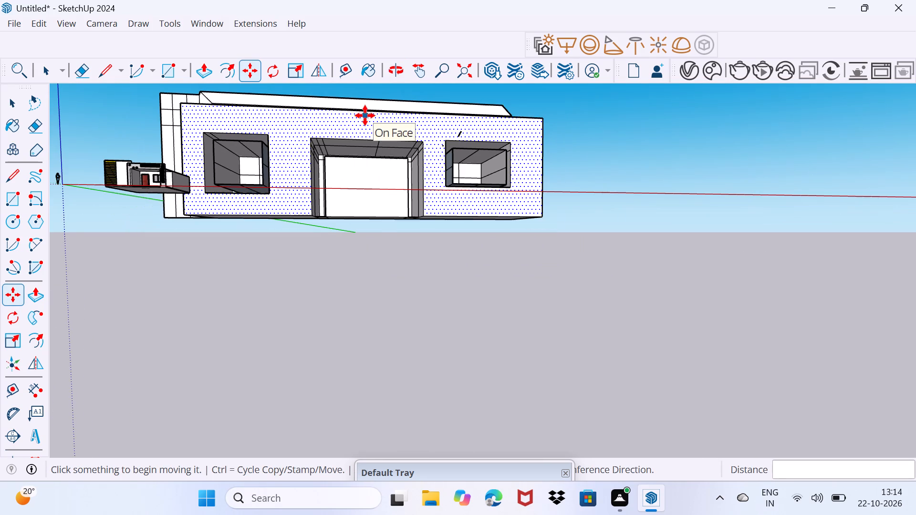
middle_click_drag(364, 116, 364, 90)
scroll(364, 116, "up", 1)
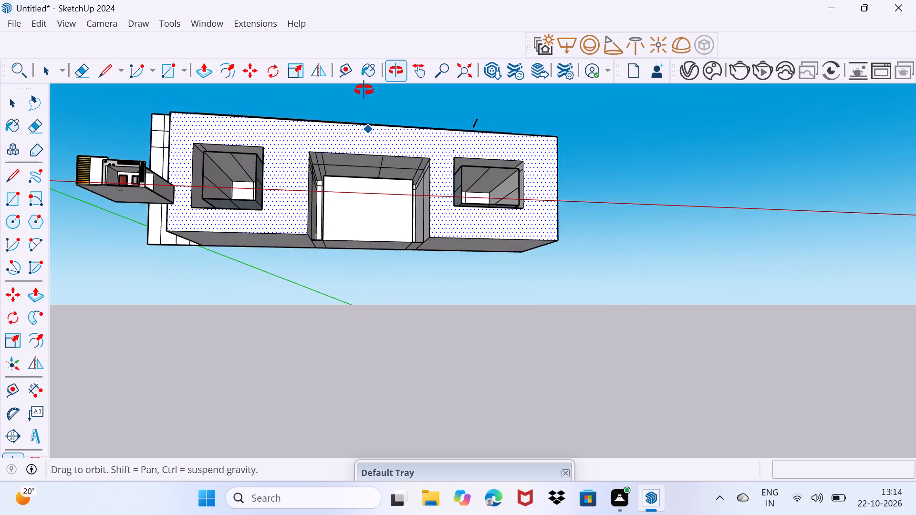
middle_click_drag(364, 90, 327, 243)
left_click_drag(354, 180, 254, 331)
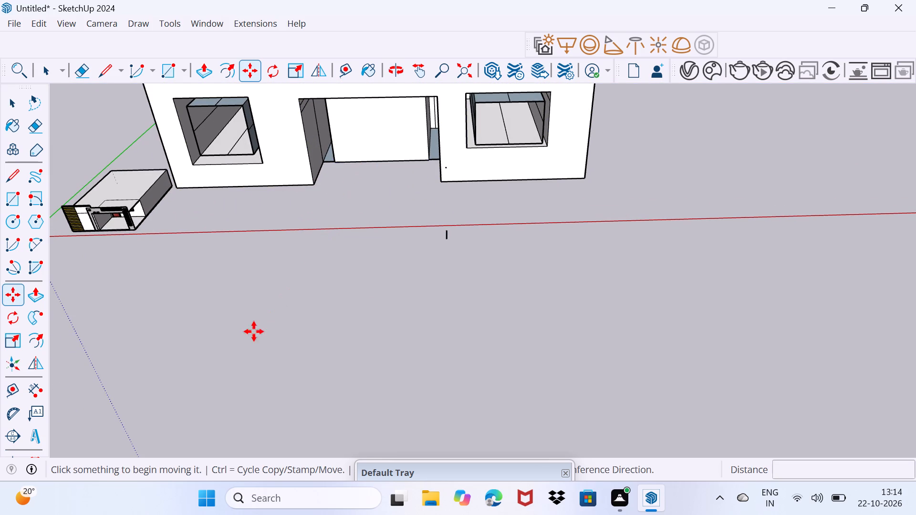
left_click_drag(254, 331, 11, 269)
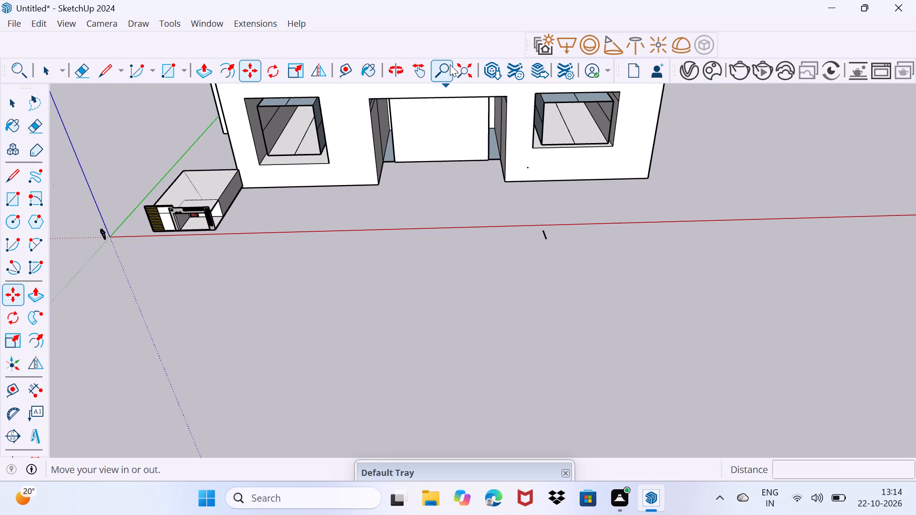
scroll(450, 64, "up", 2)
scroll(450, 70, "down", 5)
scroll(450, 74, "up", 1)
middle_click_drag(435, 170, 456, 59)
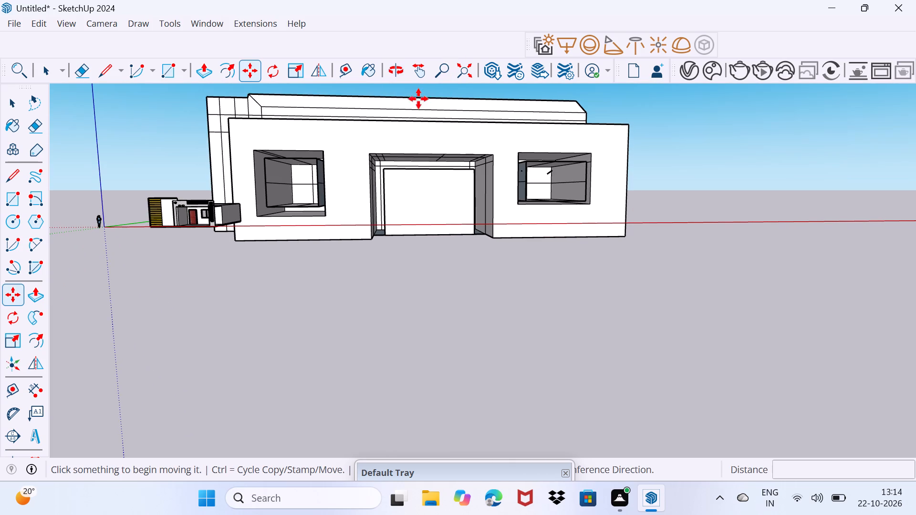
Move the top edge of the sloped band behind the facade by about 5/8".
left_click(362, 81)
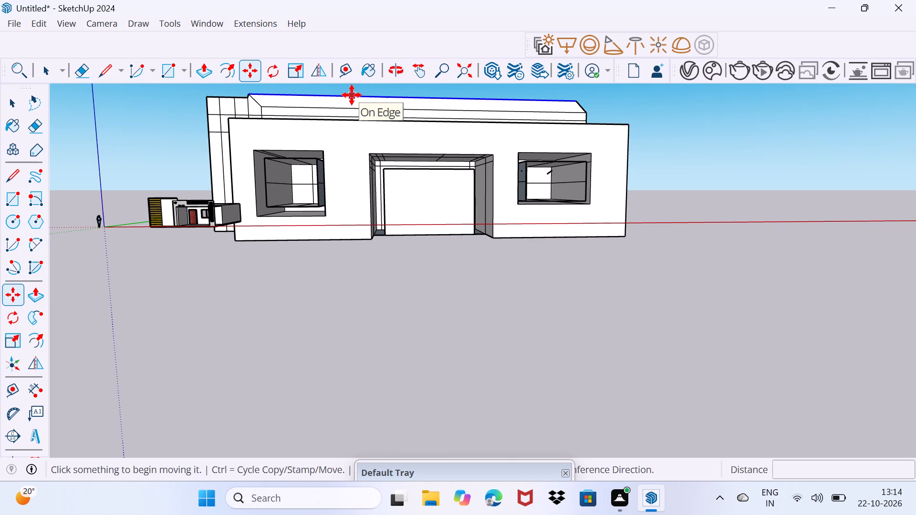
left_click_drag(352, 95, 373, 120)
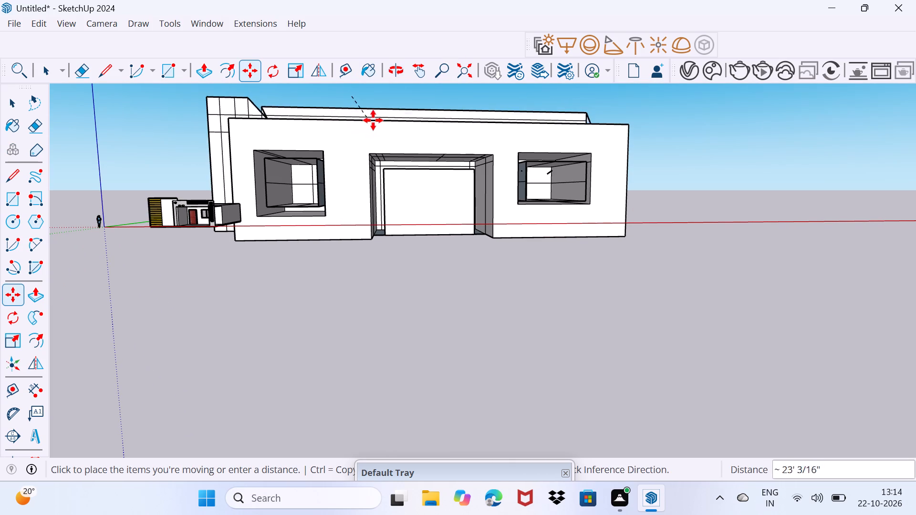
left_click_drag(373, 120, 521, 124)
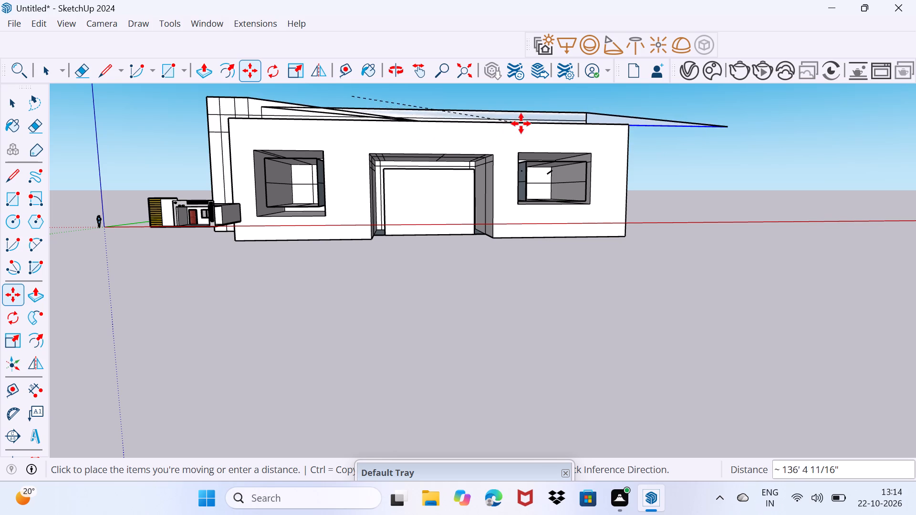
left_click_drag(521, 124, 183, 128)
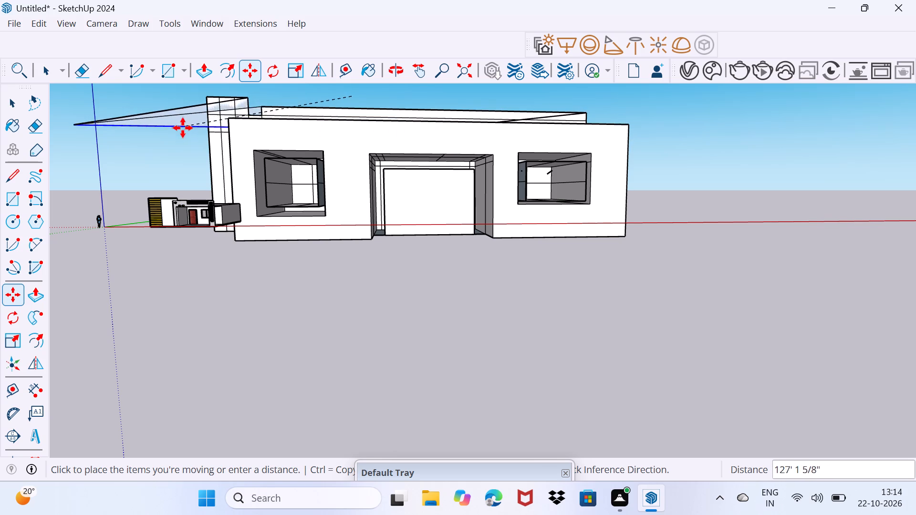
left_click_drag(183, 128, 345, 107)
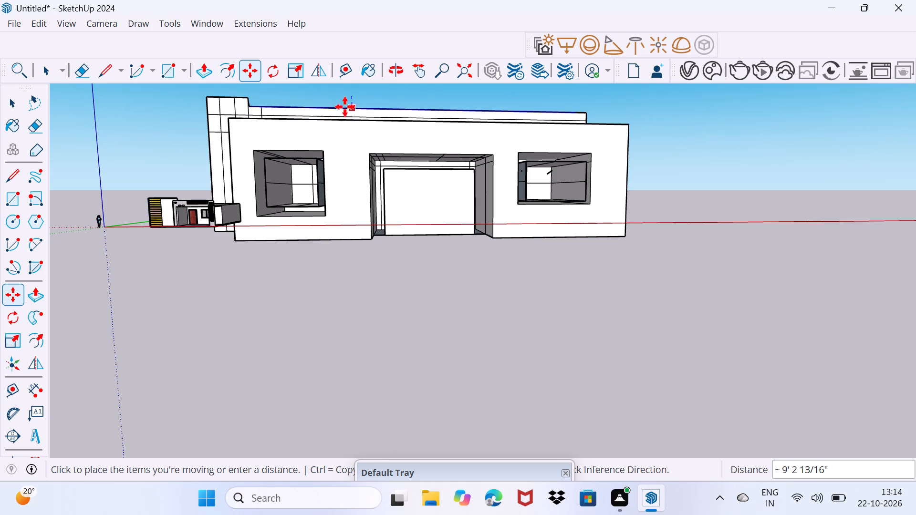
left_click_drag(345, 107, 344, 100)
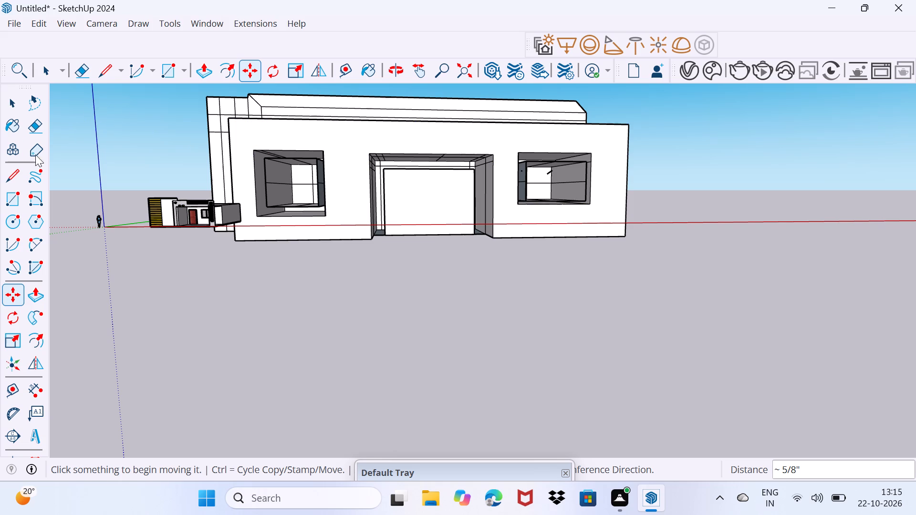
Examine the facade, its recessed openings and the sloped band behind it from several distances and angles.
left_click(14, 177)
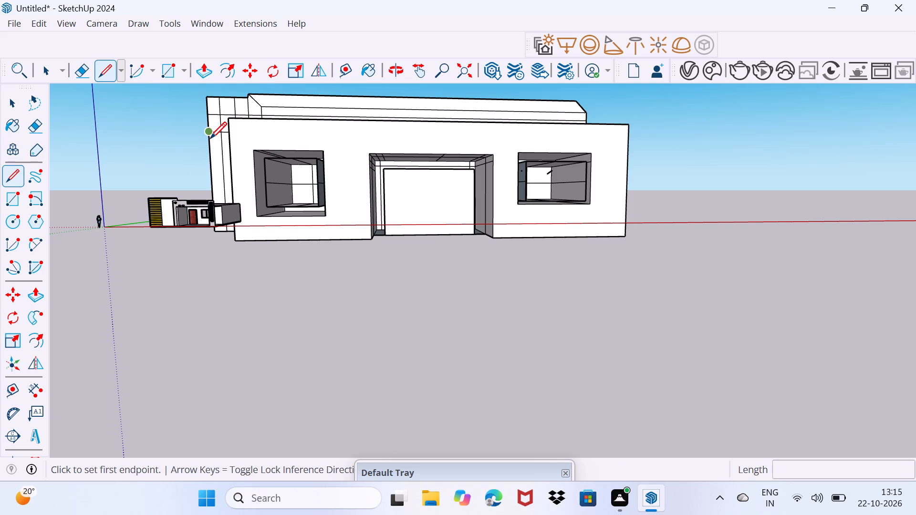
scroll(210, 140, "down", 3)
scroll(211, 146, "up", 2)
scroll(211, 146, "down", 11)
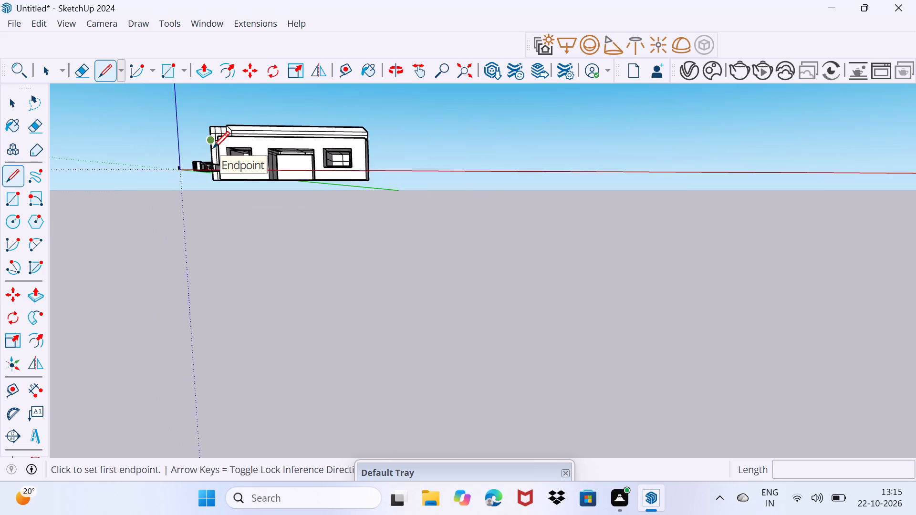
scroll(213, 148, "down", 4)
scroll(213, 148, "up", 16)
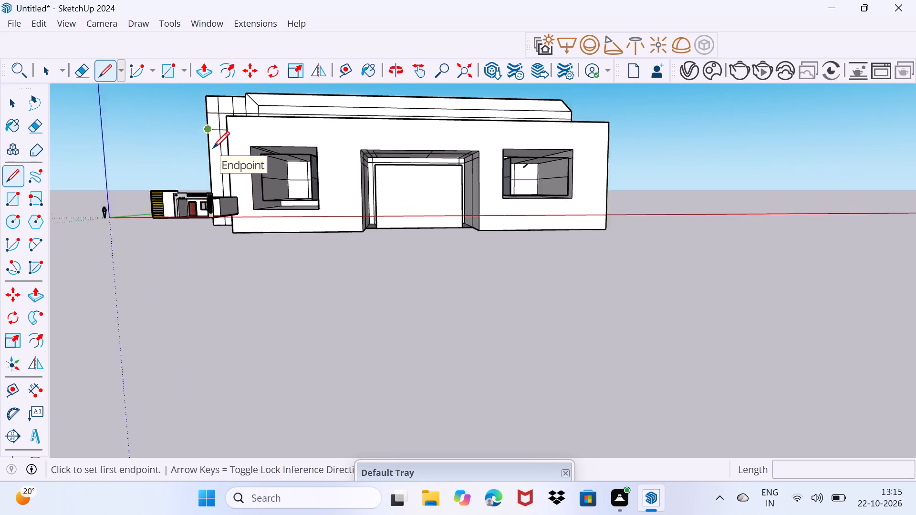
scroll(213, 148, "up", 2)
middle_click_drag(315, 171, 314, 152)
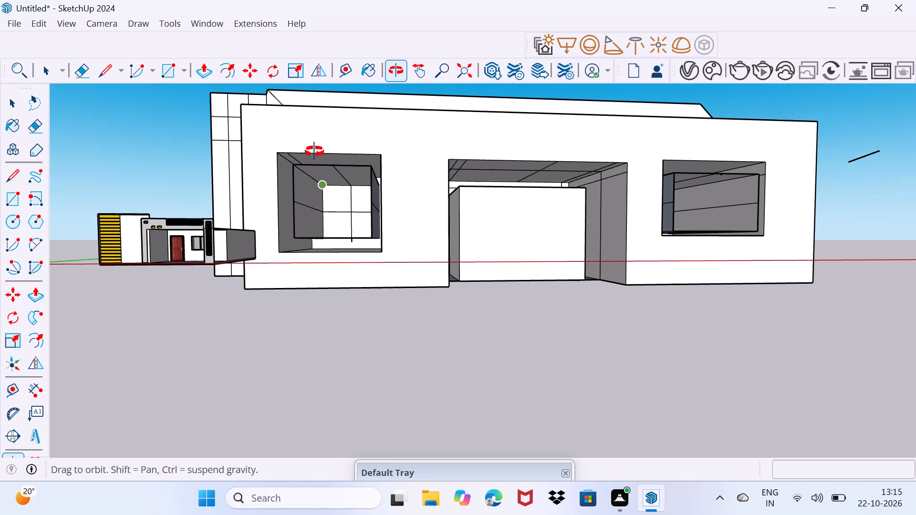
middle_click_drag(314, 152, 314, 148)
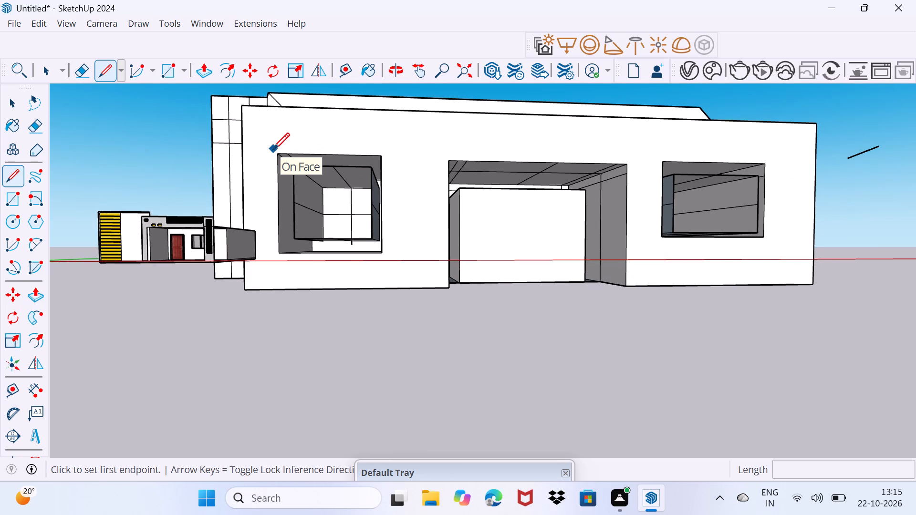
scroll(273, 149, "down", 3)
scroll(273, 149, "up", 3)
scroll(273, 149, "down", 5)
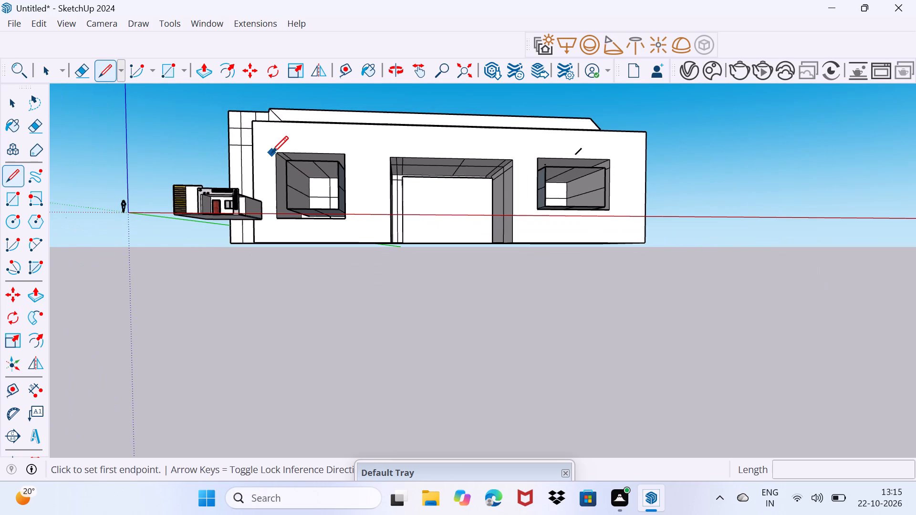
middle_click_drag(271, 154, 258, 216)
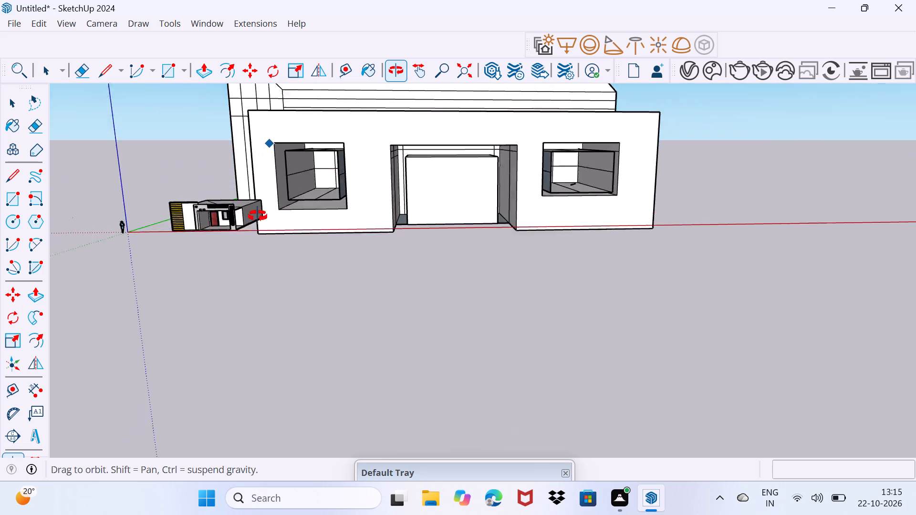
middle_click_drag(258, 216, 263, 181)
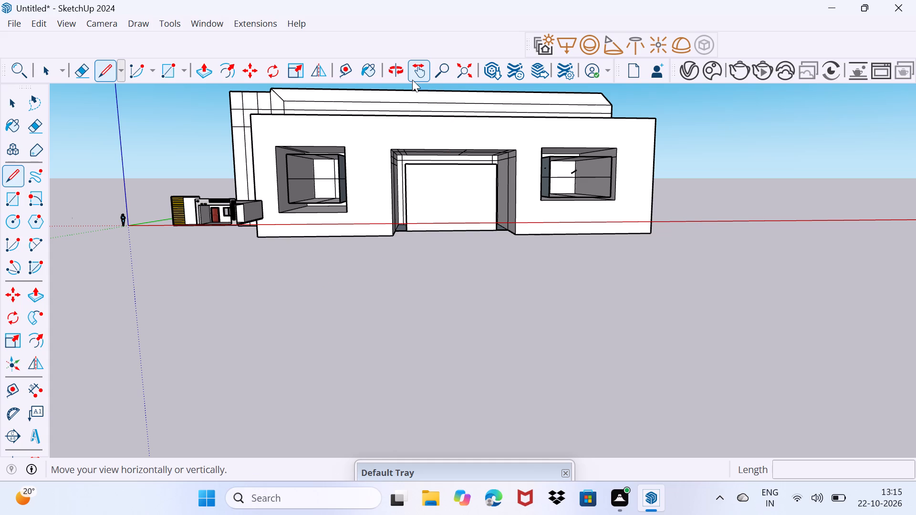
Place a Tape Measure guide ending on the facade's face, above and between the left-hand window and the central opening.
left_click(344, 69)
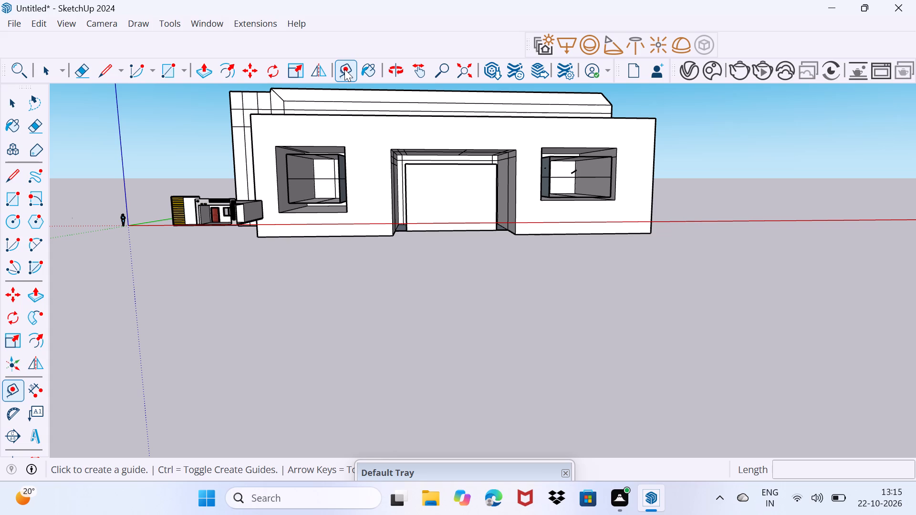
left_click(344, 69)
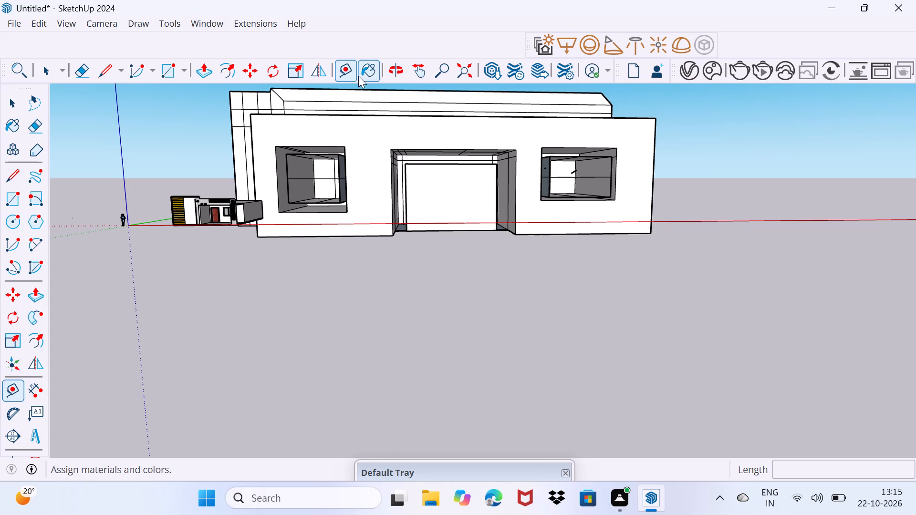
left_click(361, 136)
left_click(361, 136)
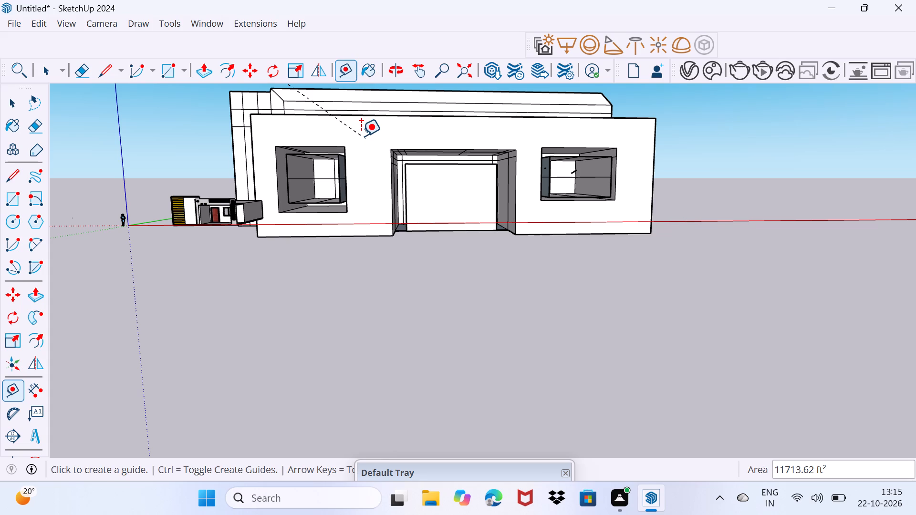
left_click(361, 136)
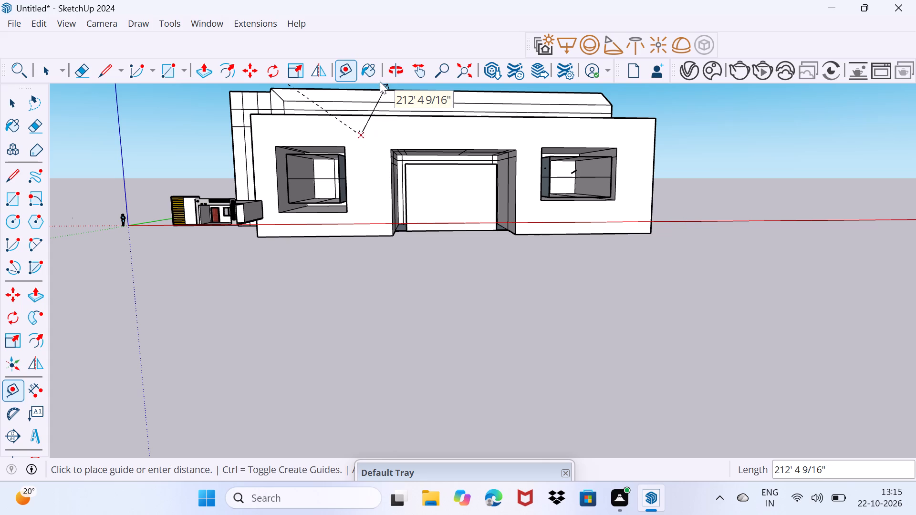
Paint the facade's front face, the central opening's recessed panel and the strip above that panel yellow.
left_click(375, 72)
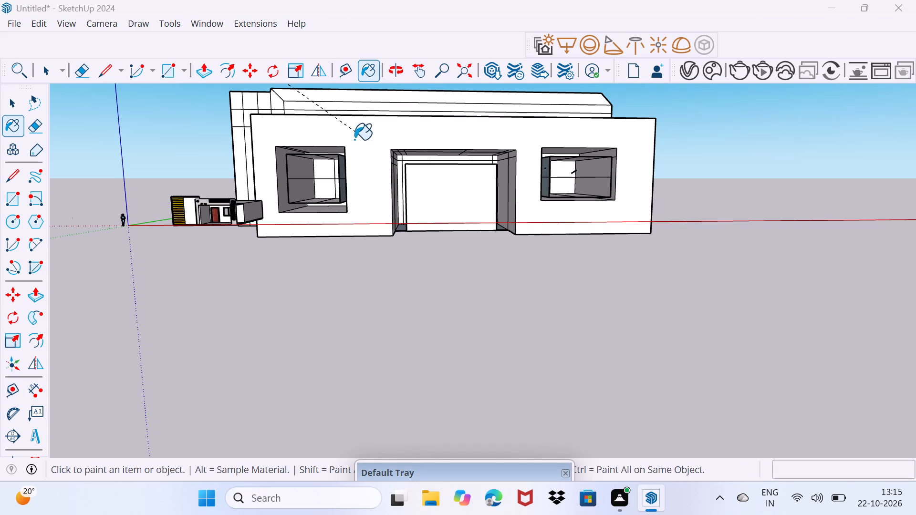
left_click(294, 134)
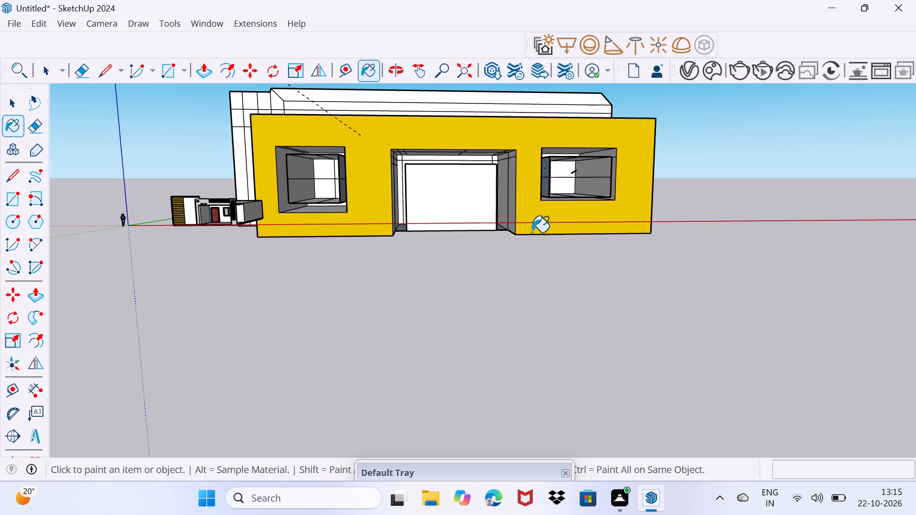
left_click(482, 211)
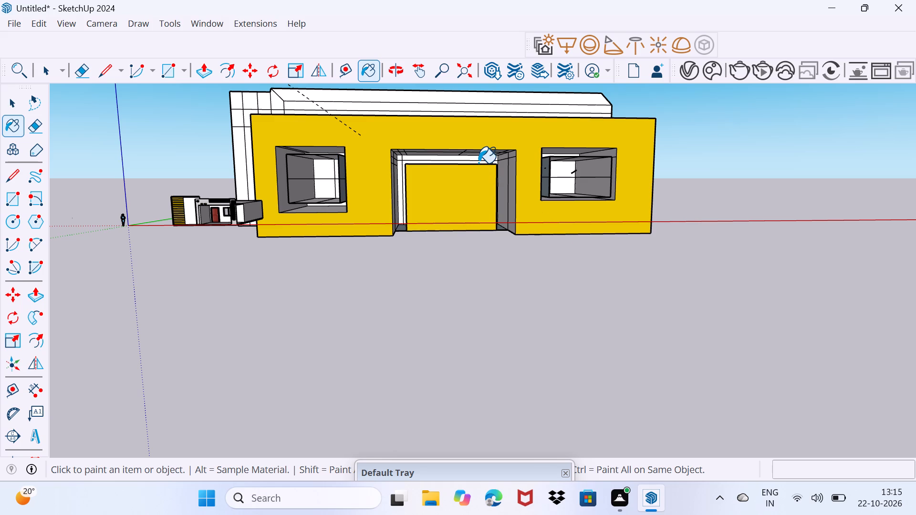
left_click(479, 163)
left_click(479, 159)
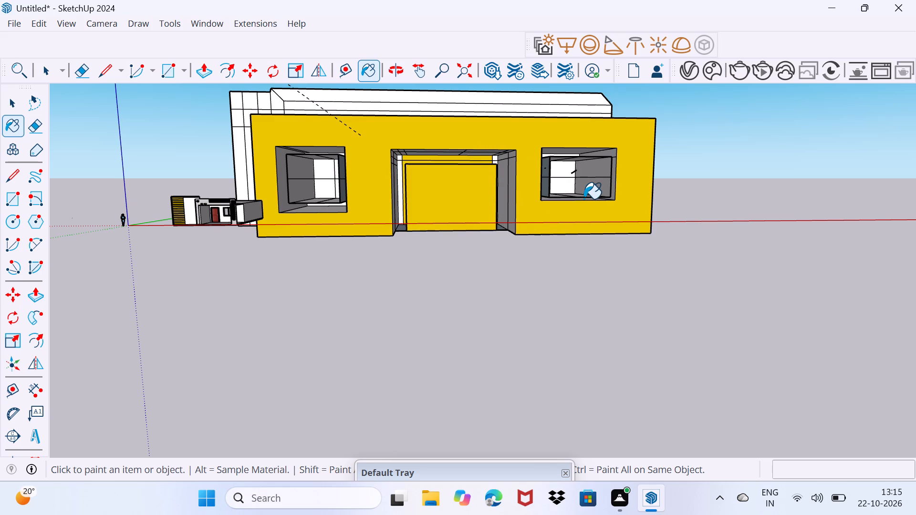
Paint the interior wall faces seen through the right-hand and left-hand window openings yellow.
left_click(579, 187)
left_click(568, 185)
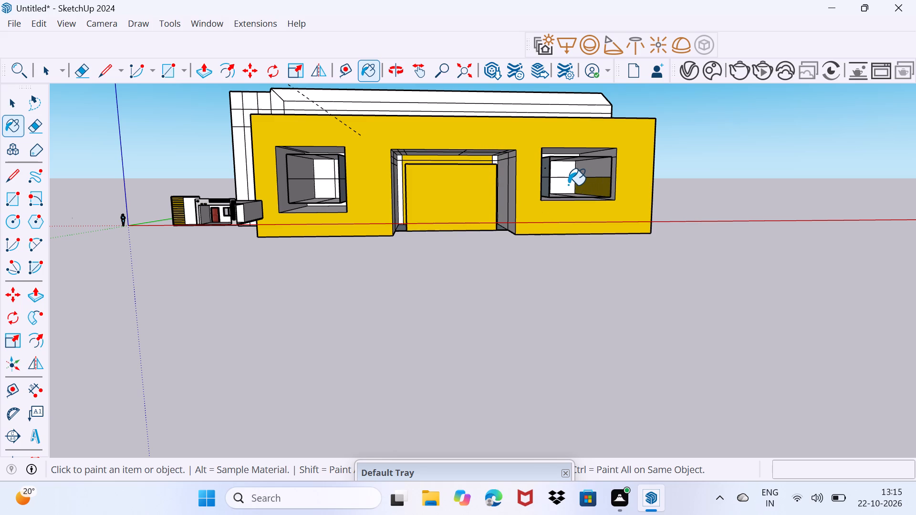
left_click(567, 166)
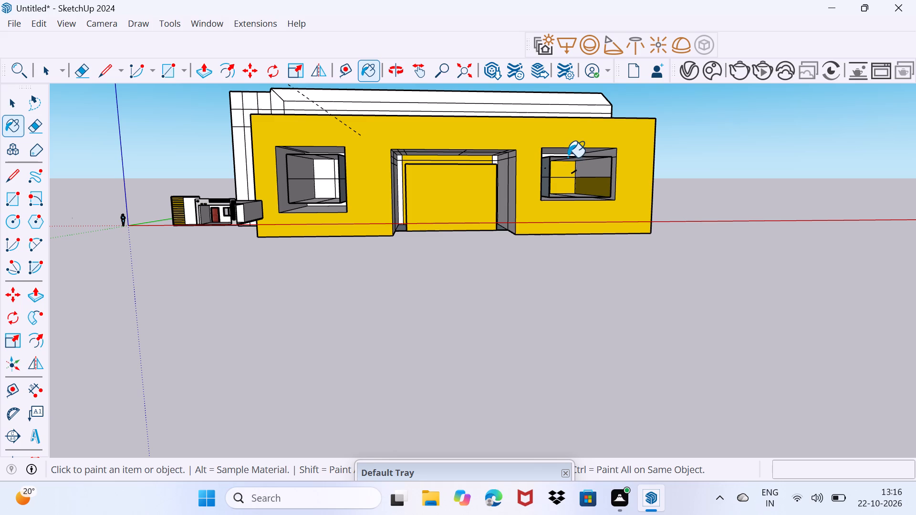
left_click(568, 155)
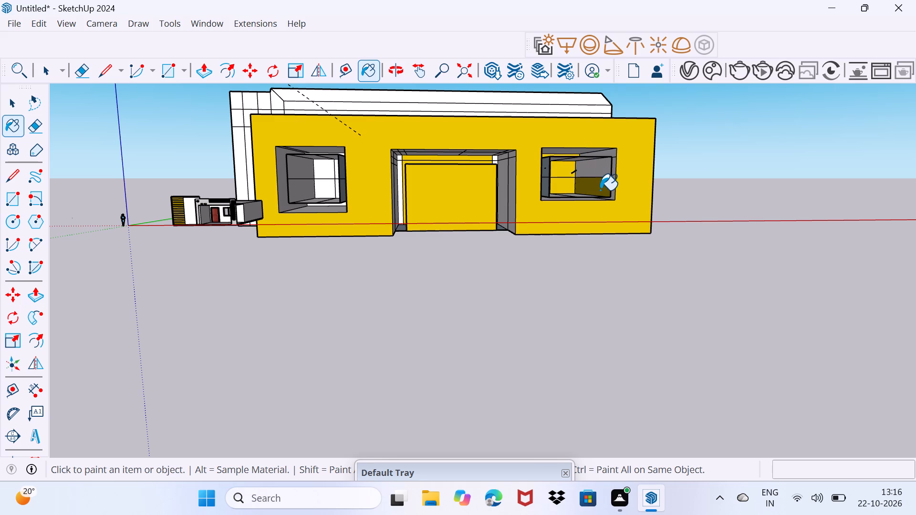
left_click(600, 188)
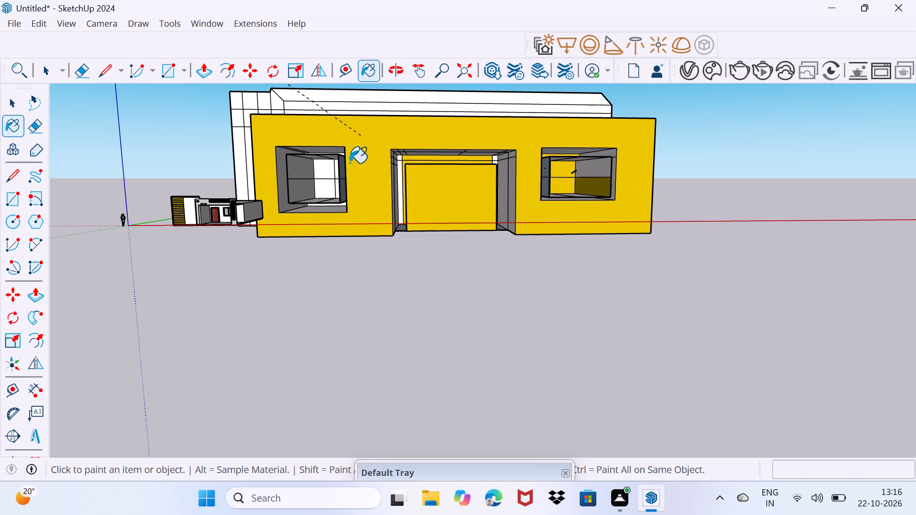
left_click(325, 169)
left_click(323, 190)
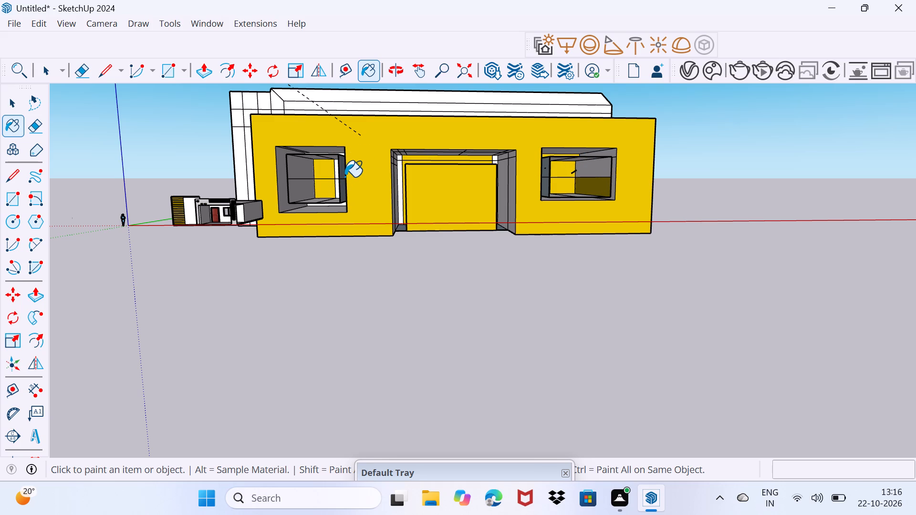
left_click_drag(337, 173, 339, 194)
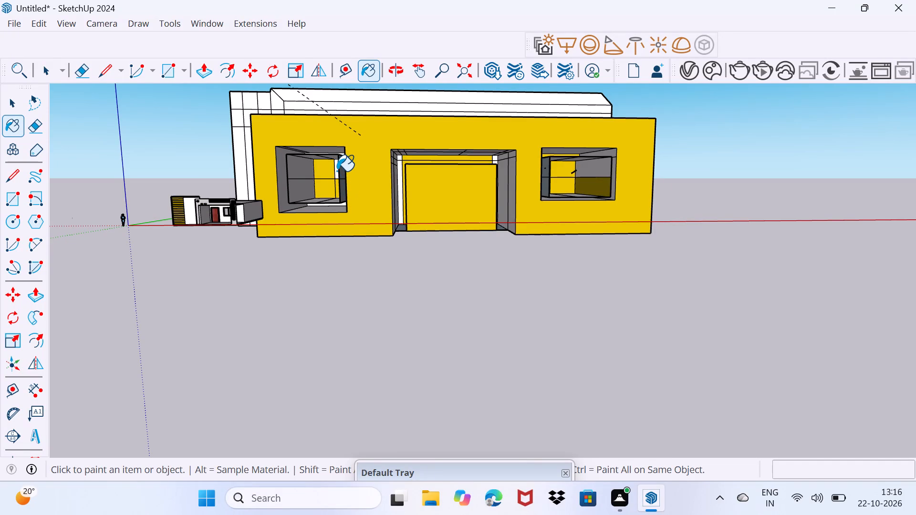
left_click(337, 171)
Paint the white wall strips and upper segments set back behind the facade's left end yellow.
left_click(241, 137)
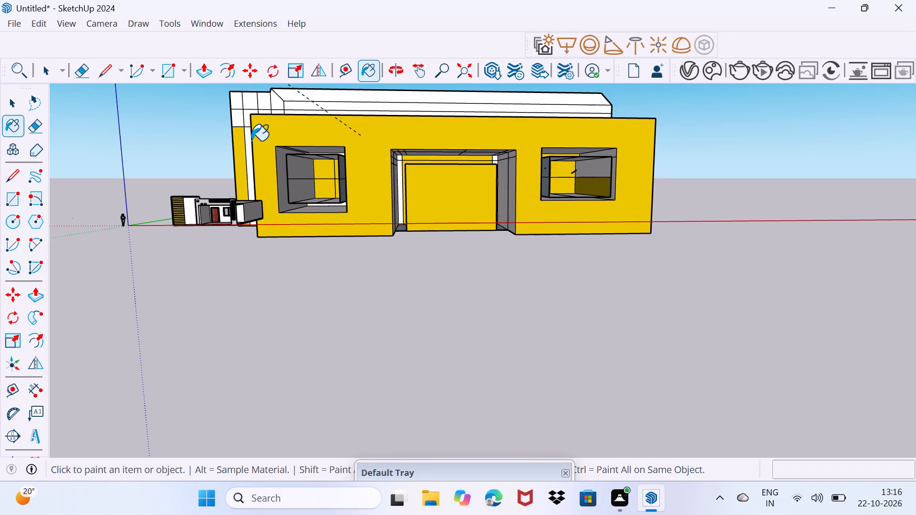
left_click(247, 144)
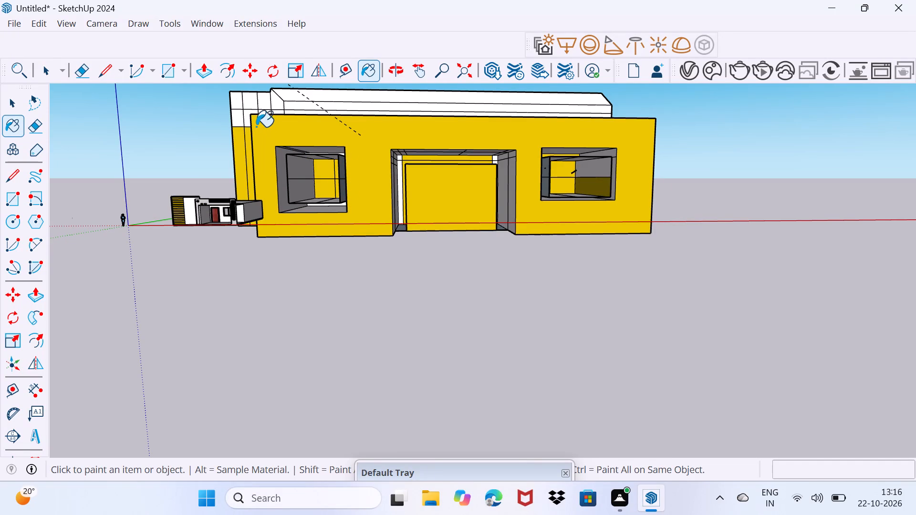
left_click(236, 109)
left_click(247, 107)
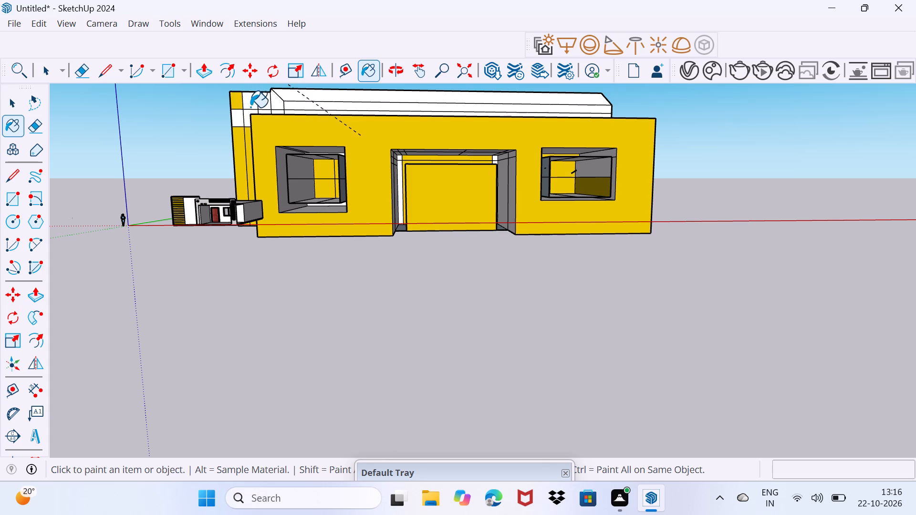
left_click_drag(260, 103, 268, 101)
left_click(267, 112)
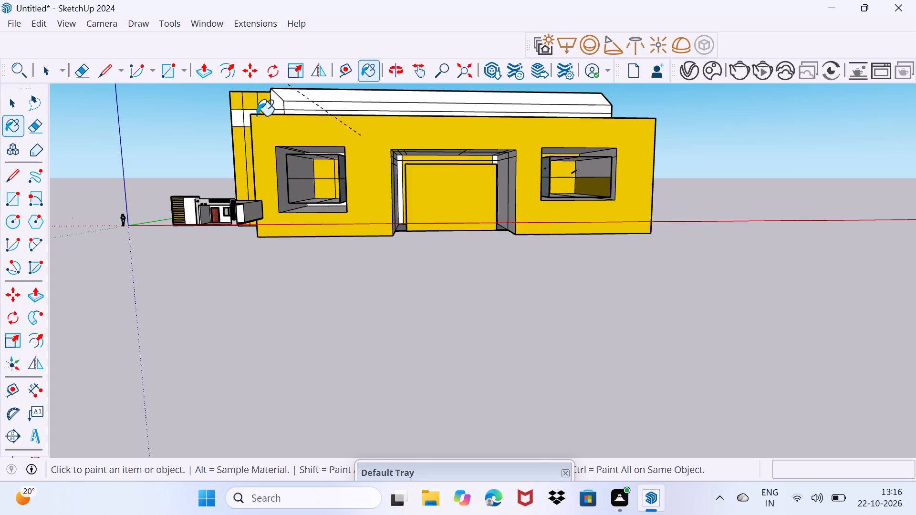
left_click(252, 116)
left_click(250, 115)
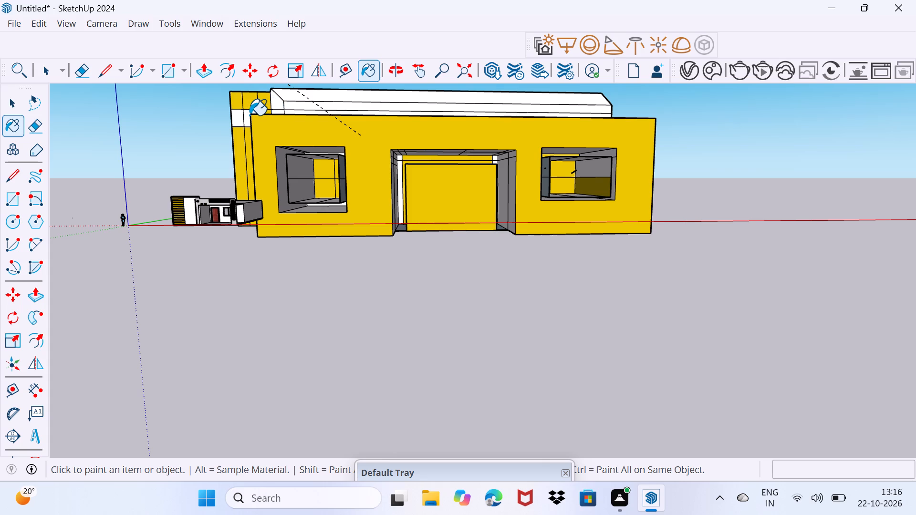
left_click(246, 113)
left_click(241, 114)
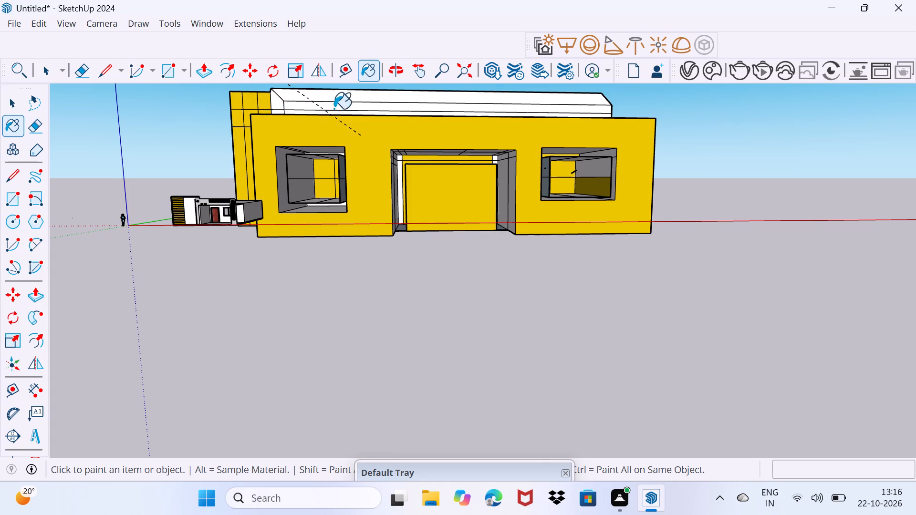
Paint the sloped upper band yellow, including its front faces, lower strip and the faces at its left end.
left_click(342, 96)
left_click(339, 107)
left_click(333, 114)
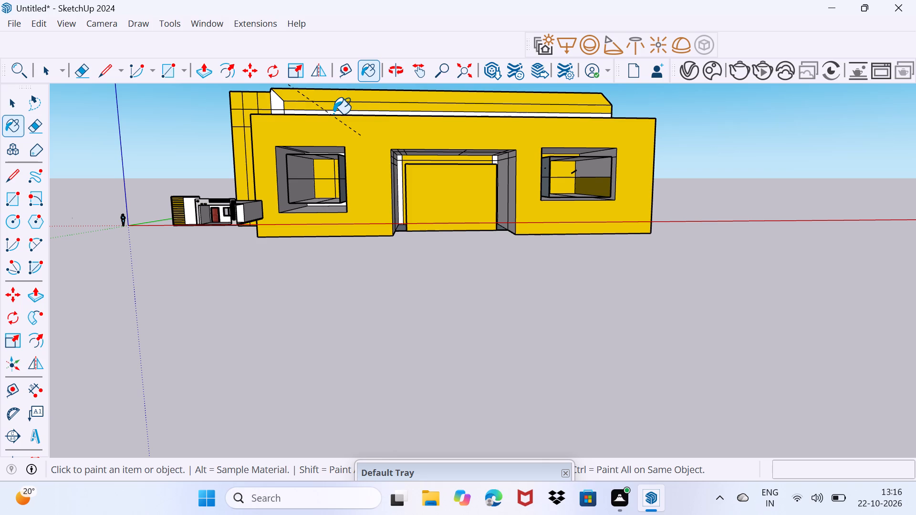
left_click(283, 100)
left_click(279, 104)
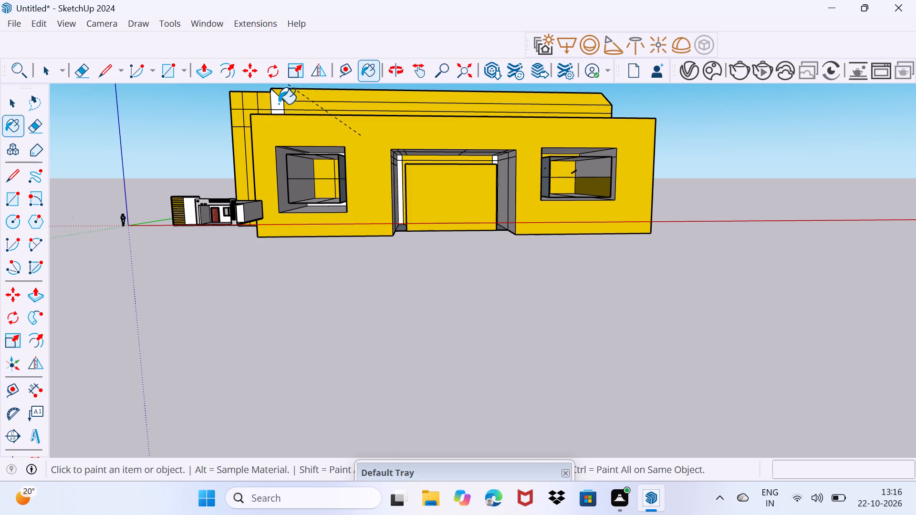
left_click(276, 111)
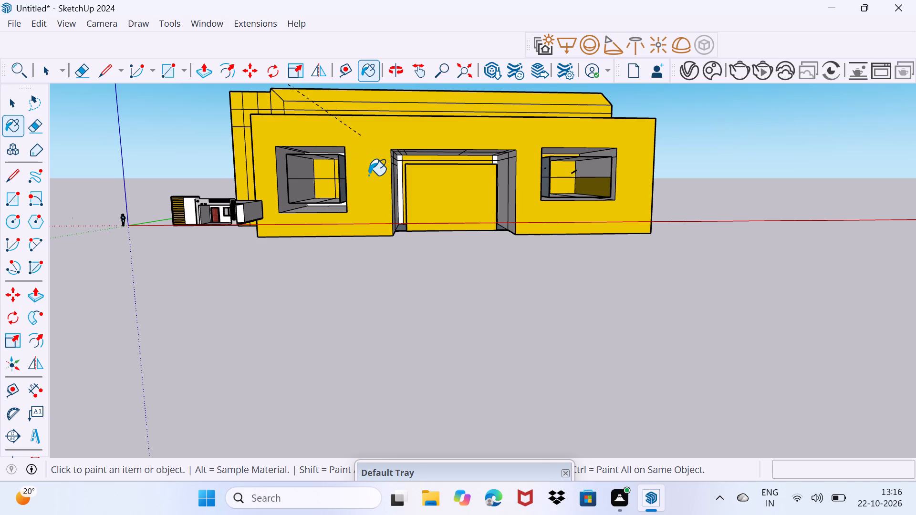
Paint the white strip at the left-hand window's sill and the strips around the central recessed panel yellow.
left_click(343, 203)
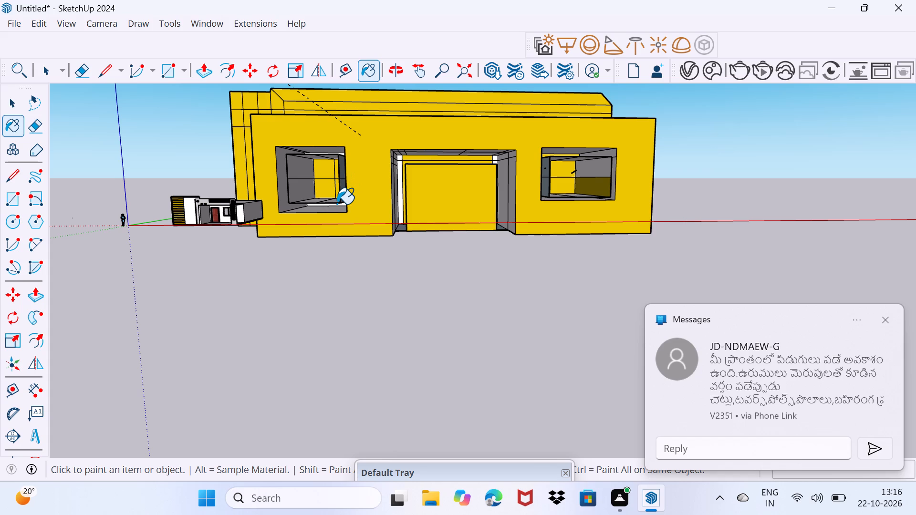
left_click(337, 204)
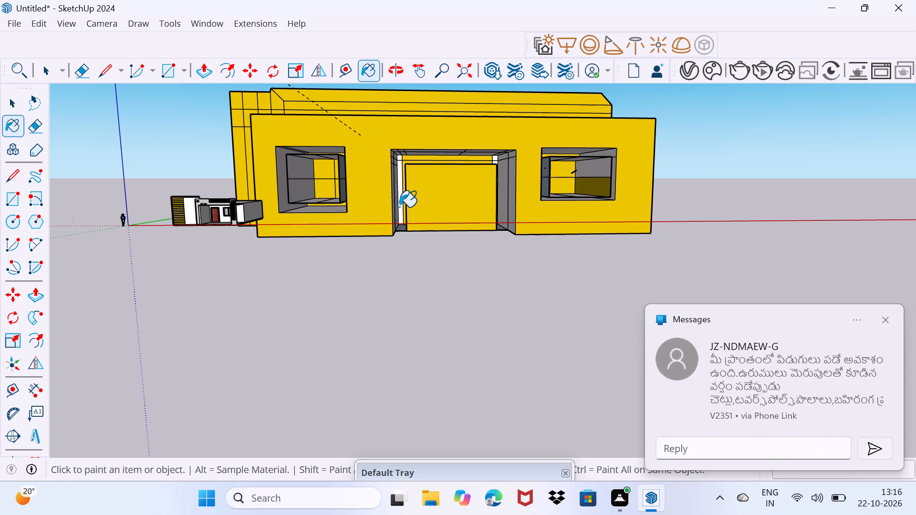
left_click(399, 207)
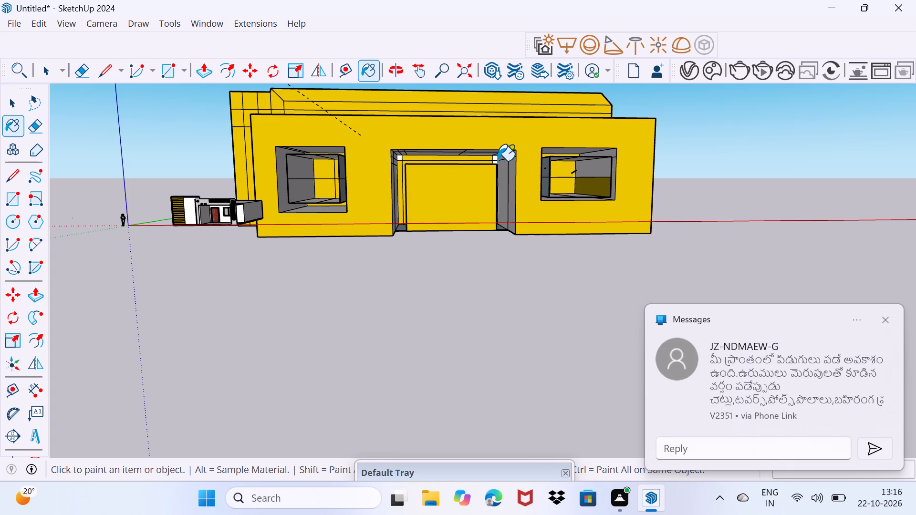
left_click(496, 163)
left_click(495, 158)
left_click(400, 158)
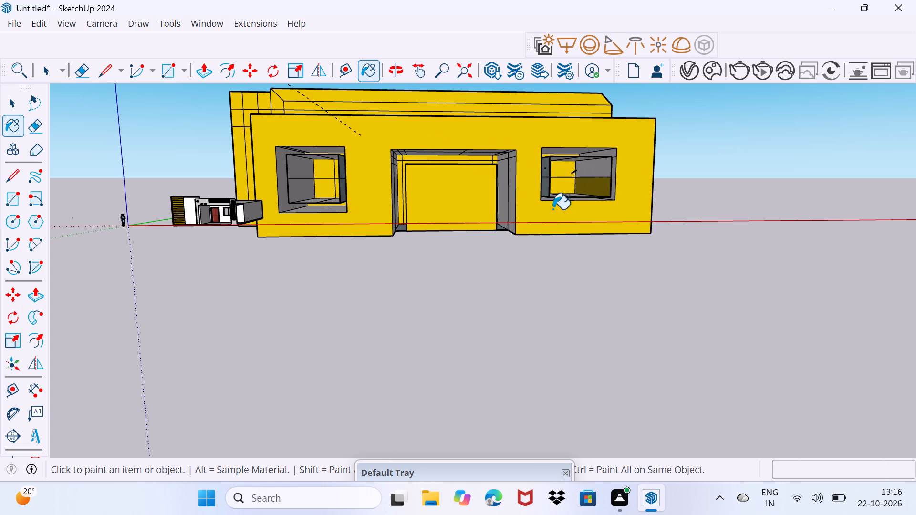
Examine the painted facade, its window and central openings, the end wall and the underside from several angles.
scroll(418, 233, "up", 1)
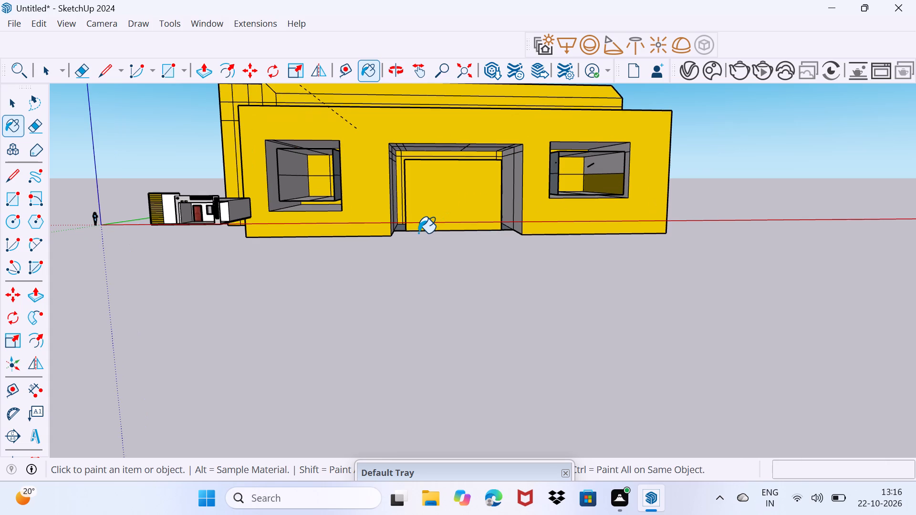
scroll(418, 233, "down", 3)
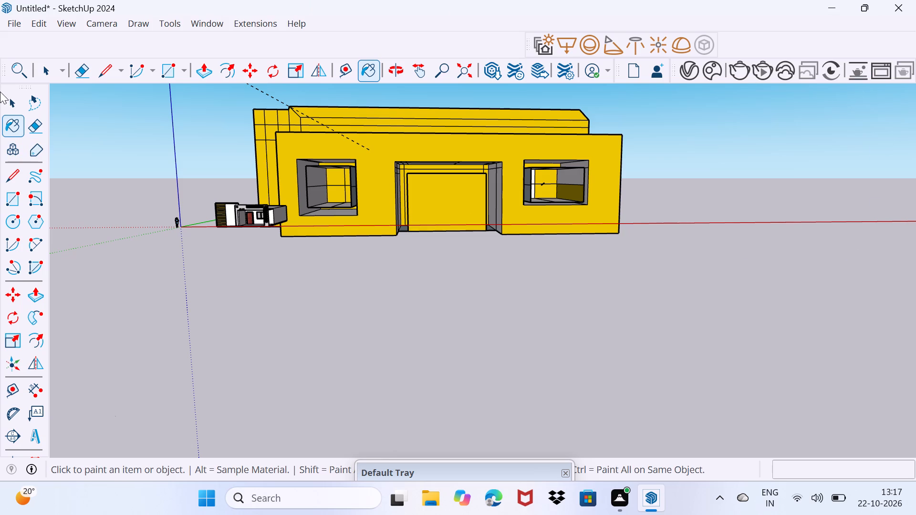
left_click(3, 177)
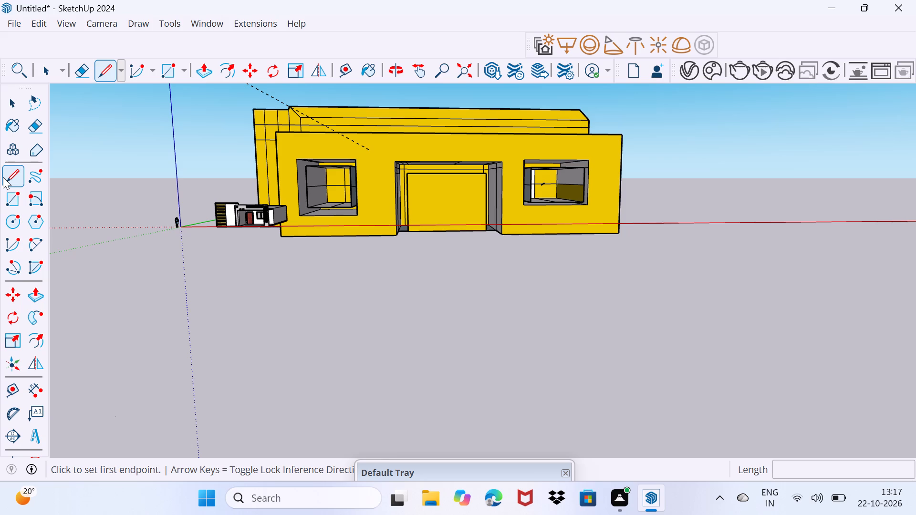
left_click_drag(915, 514, 693, 456)
middle_click_drag(833, 439, 410, 223)
scroll(833, 439, "up", 1)
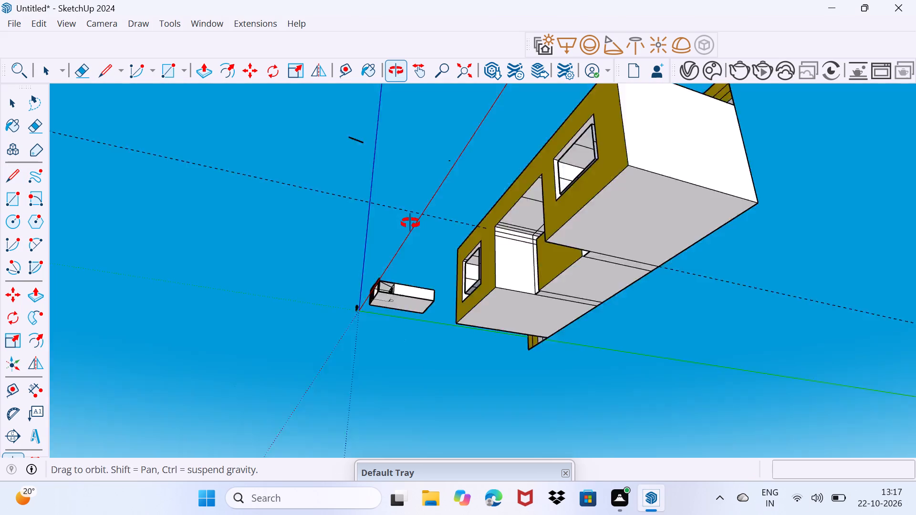
middle_click_drag(410, 223, 605, 274)
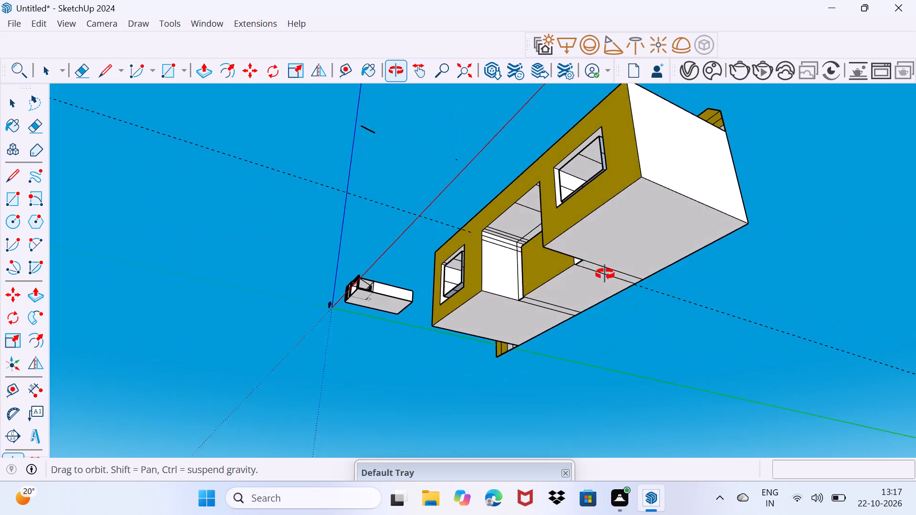
middle_click_drag(605, 274, 659, 211)
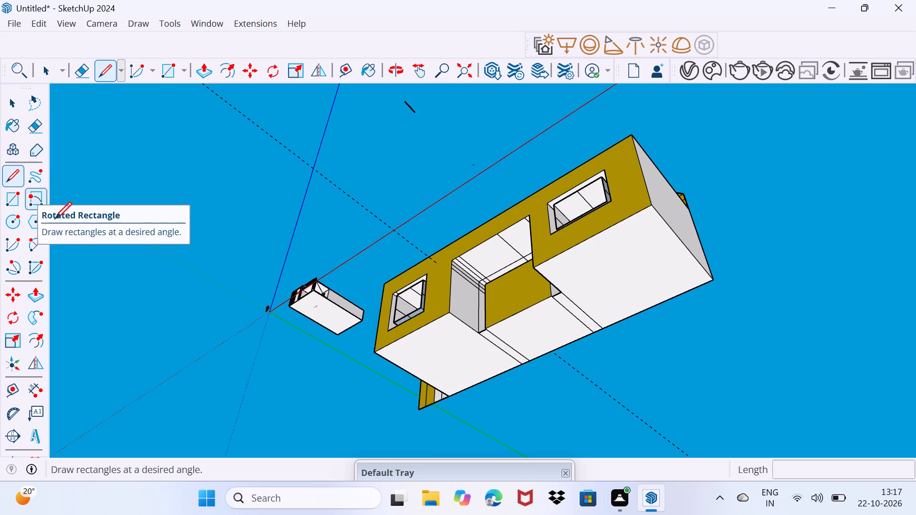
middle_click_drag(488, 514, 599, 495)
scroll(596, 505, "up", 2)
scroll(599, 497, "down", 5)
middle_click(799, 293)
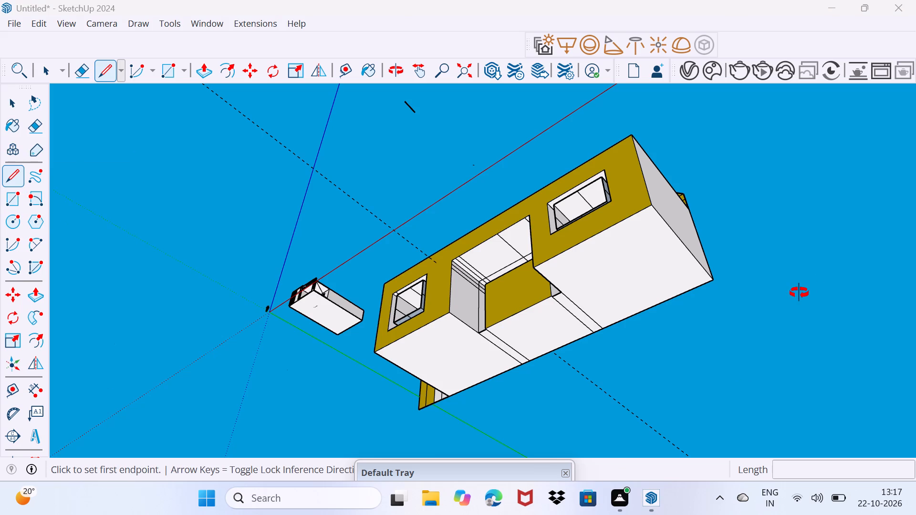
scroll(799, 293, "up", 4)
scroll(799, 291, "down", 2)
scroll(797, 291, "up", 7)
middle_click_drag(797, 291, 799, 293)
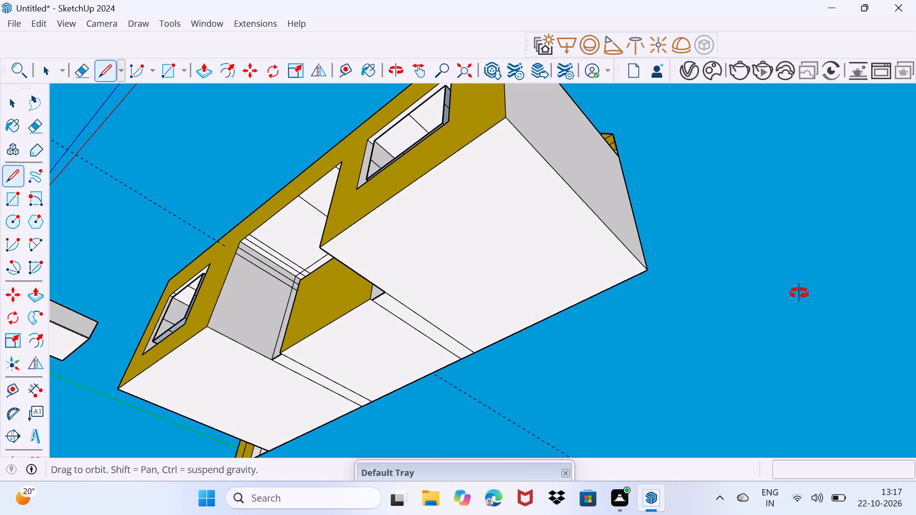
middle_click_drag(799, 293, 915, 437)
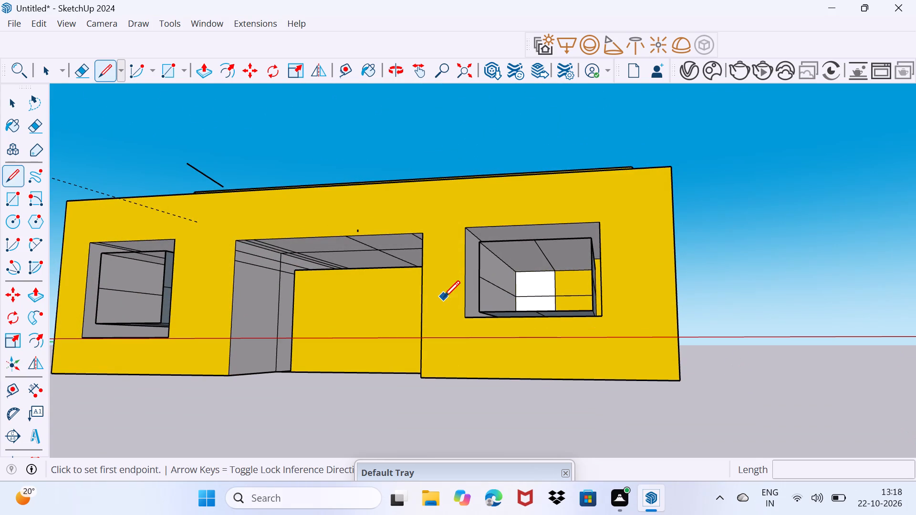
middle_click_drag(379, 414, 437, 423)
scroll(379, 414, "up", 1)
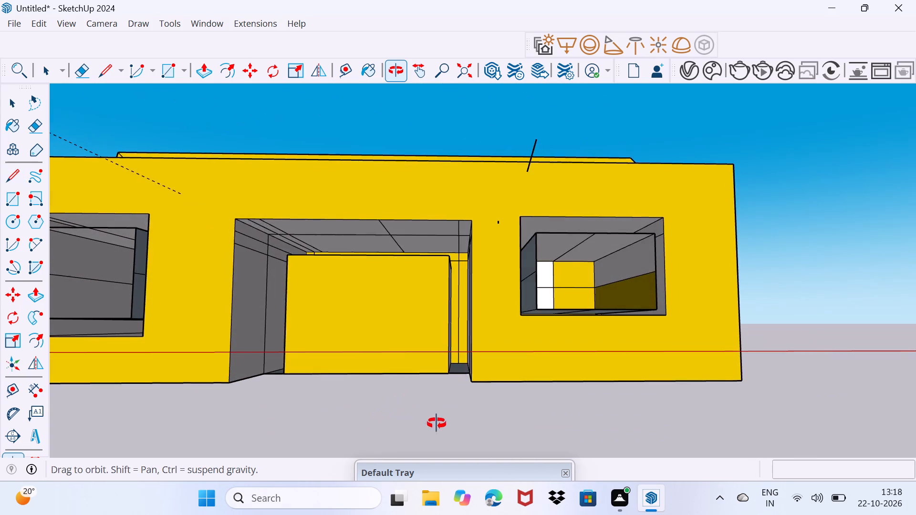
middle_click_drag(437, 423, 453, 428)
middle_click_drag(228, 419, 222, 417)
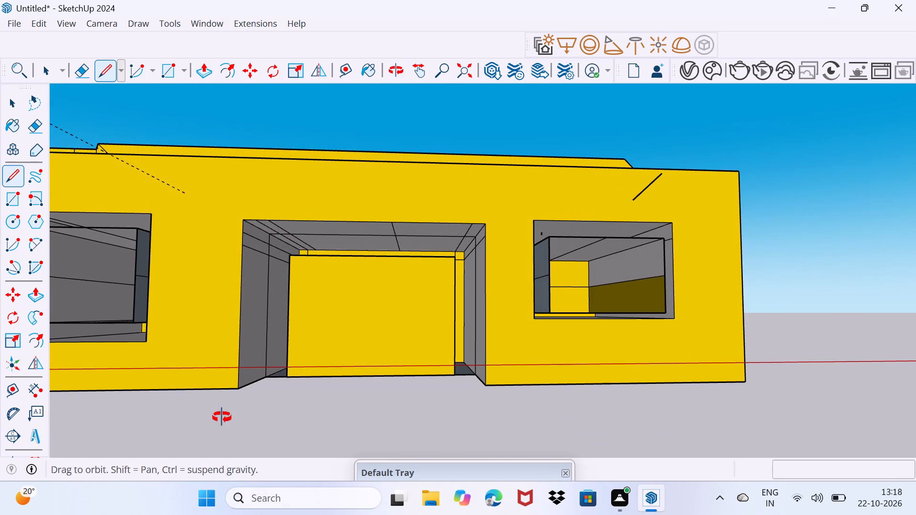
middle_click_drag(222, 417, 533, 465)
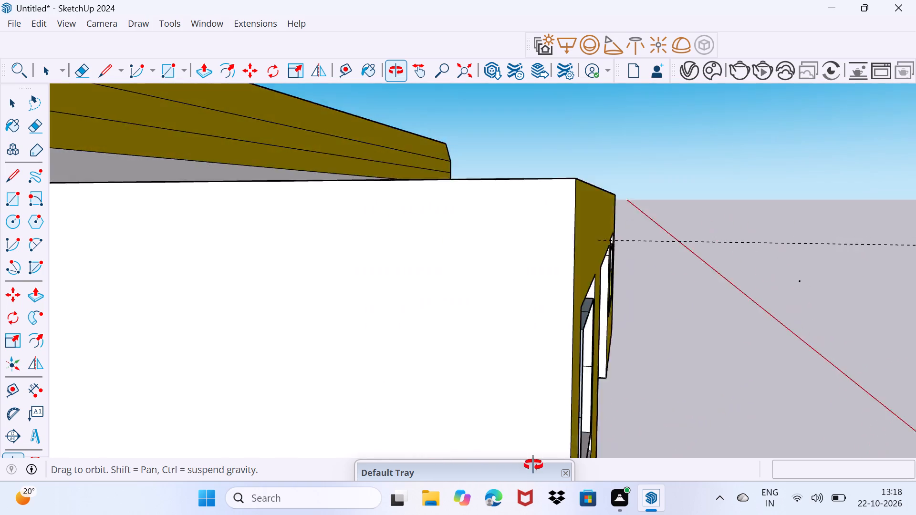
middle_click_drag(533, 465, 406, 354)
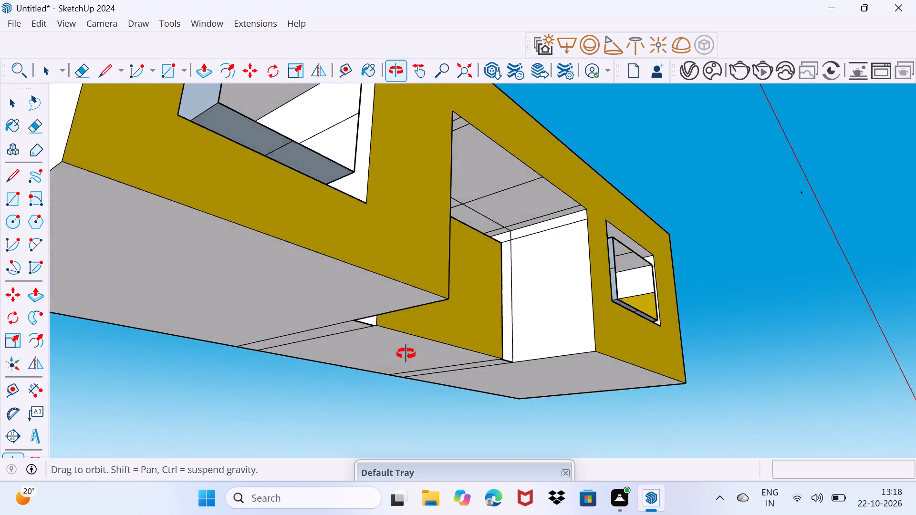
middle_click_drag(406, 354, 205, 439)
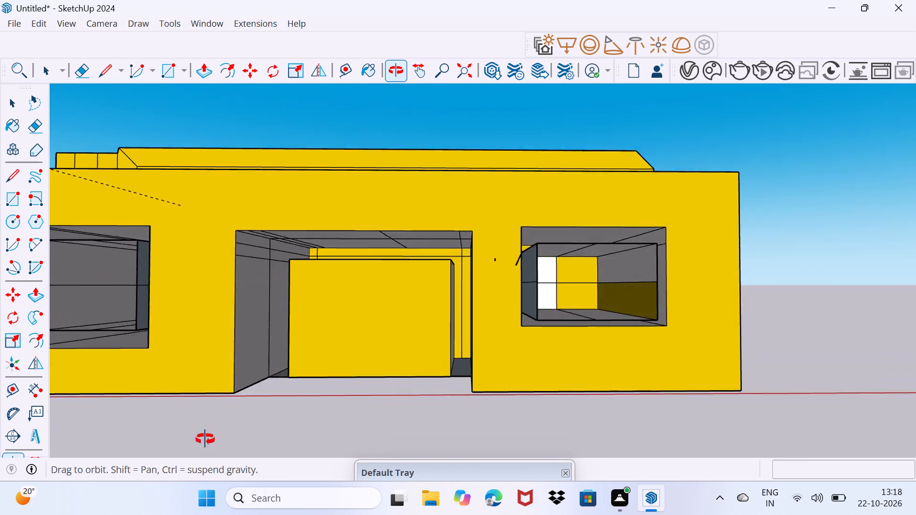
middle_click_drag(205, 439, 317, 262)
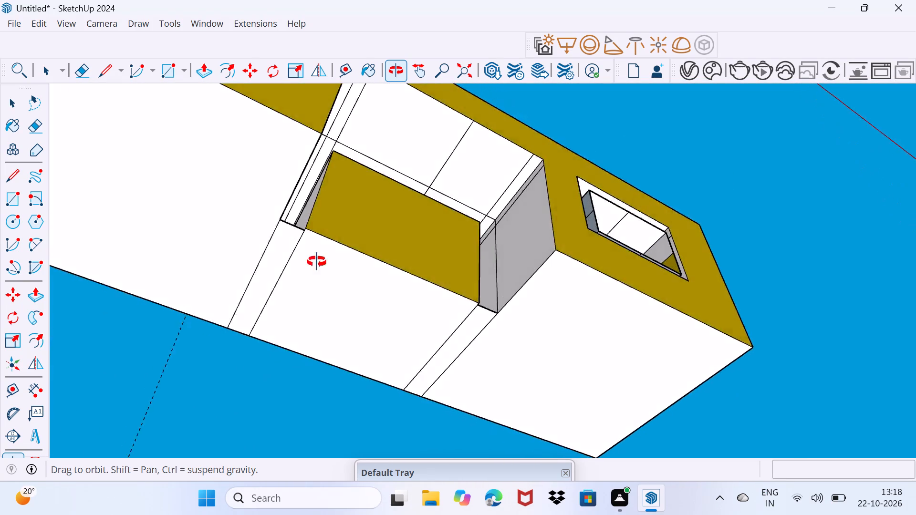
Paint the white strip below the sloped upper band, the white face at its left-end corner and the flat roof yellow.
middle_click_drag(317, 262, 161, 468)
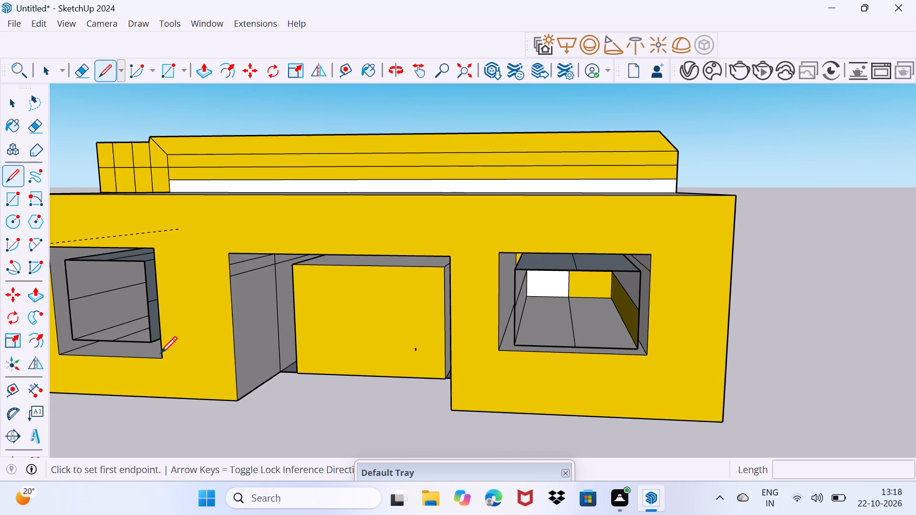
left_click(375, 74)
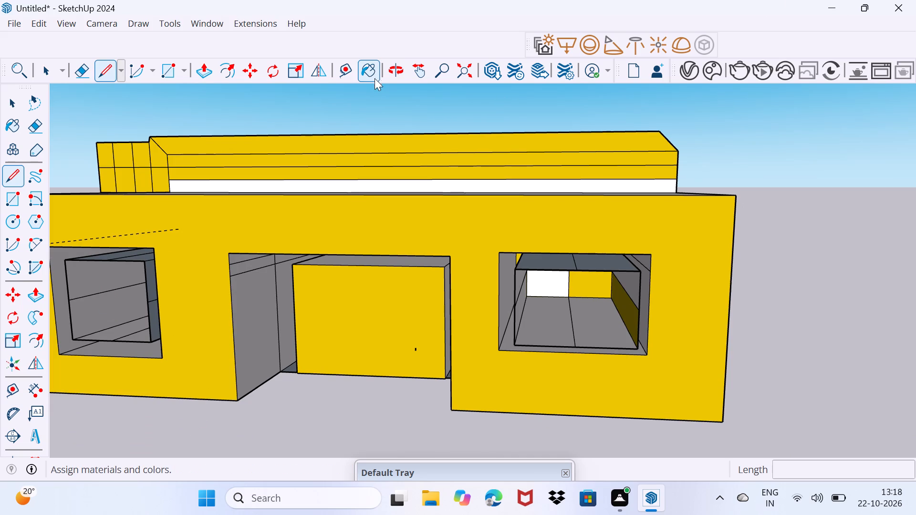
left_click(359, 190)
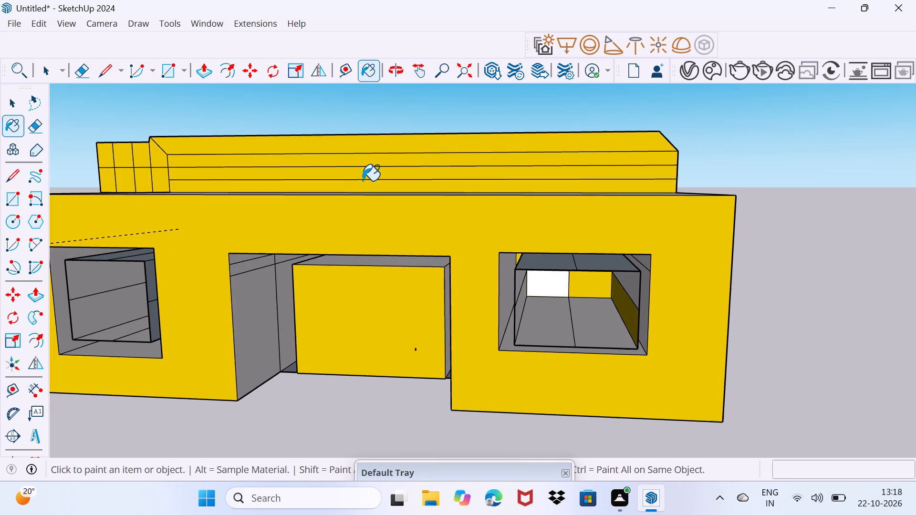
scroll(358, 183, "up", 3)
middle_click(358, 183)
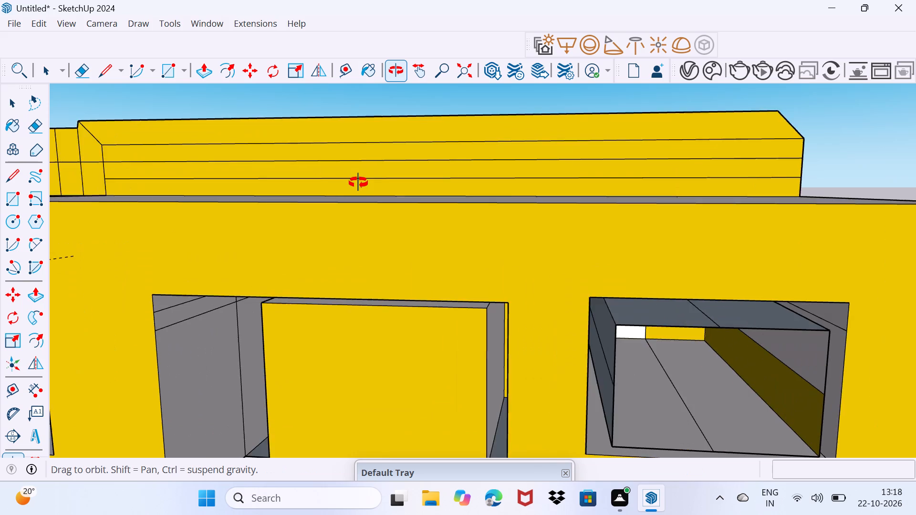
scroll(356, 184, "down", 2)
middle_click_drag(354, 186, 330, 332)
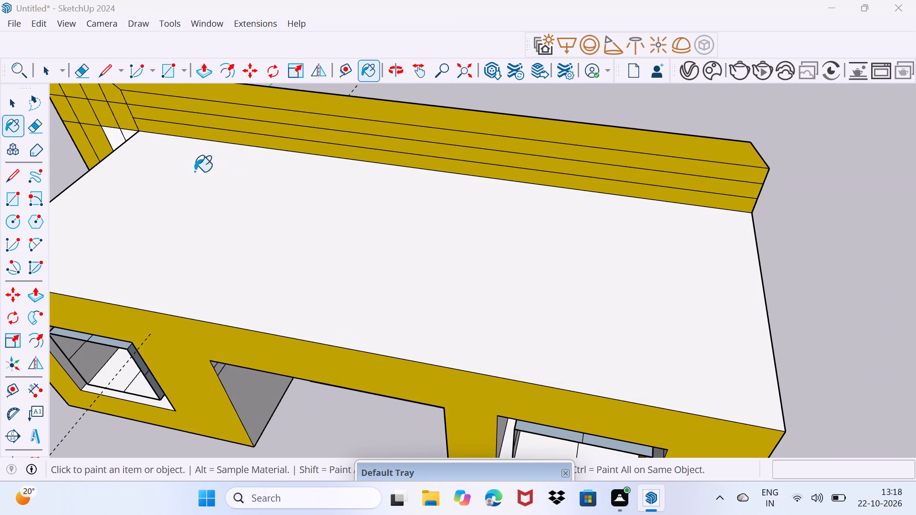
left_click(127, 139)
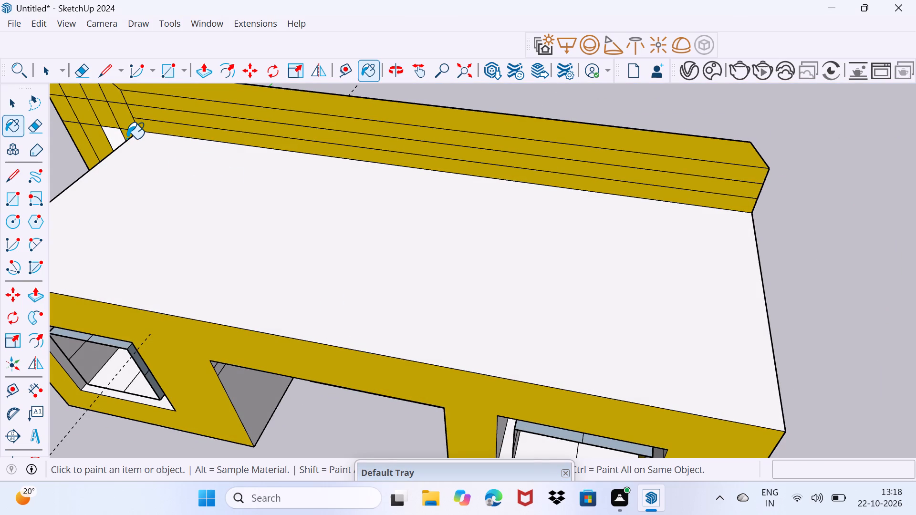
left_click(109, 137)
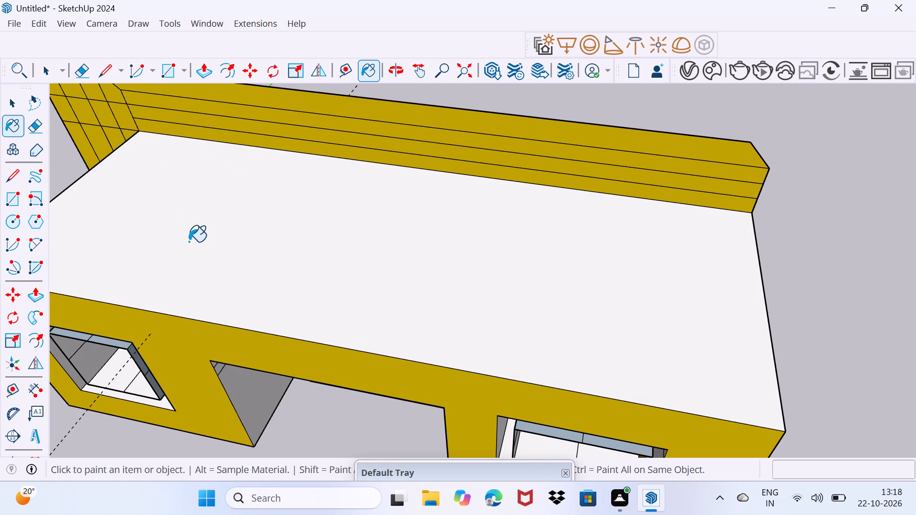
left_click(189, 242)
scroll(239, 319, "up", 4)
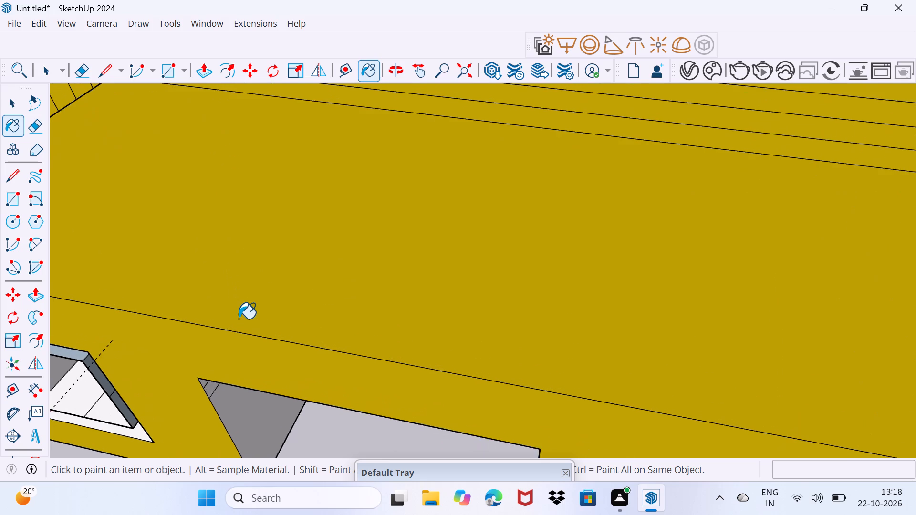
Examine the painted roof, upper band and facade openings from several angles.
scroll(264, 325, "down", 6)
middle_click_drag(401, 408, 449, 338)
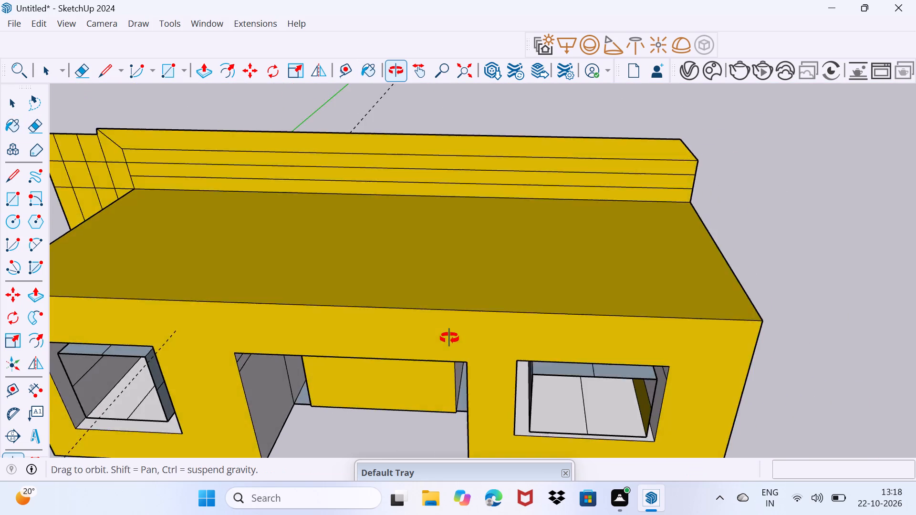
middle_click_drag(449, 338, 508, 297)
middle_click_drag(249, 479, 177, 361)
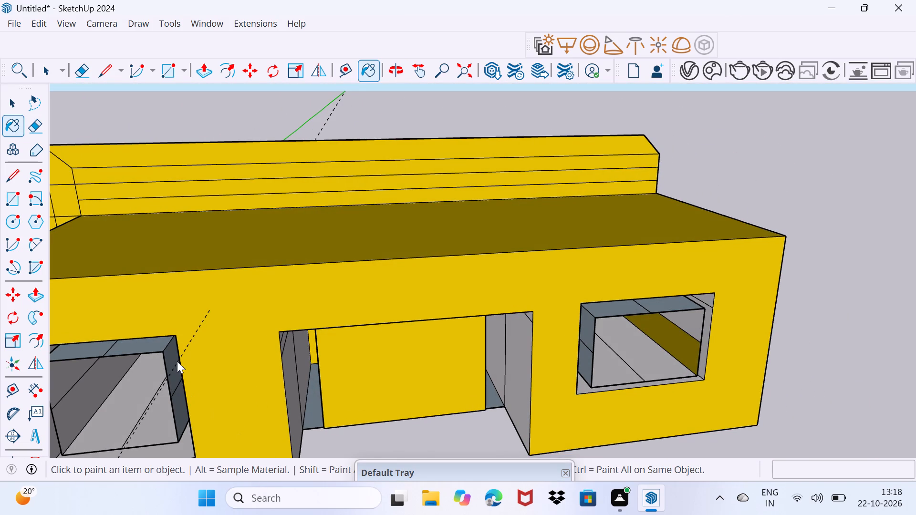
middle_click_drag(177, 361, 158, 306)
middle_click_drag(491, 469, 646, 392)
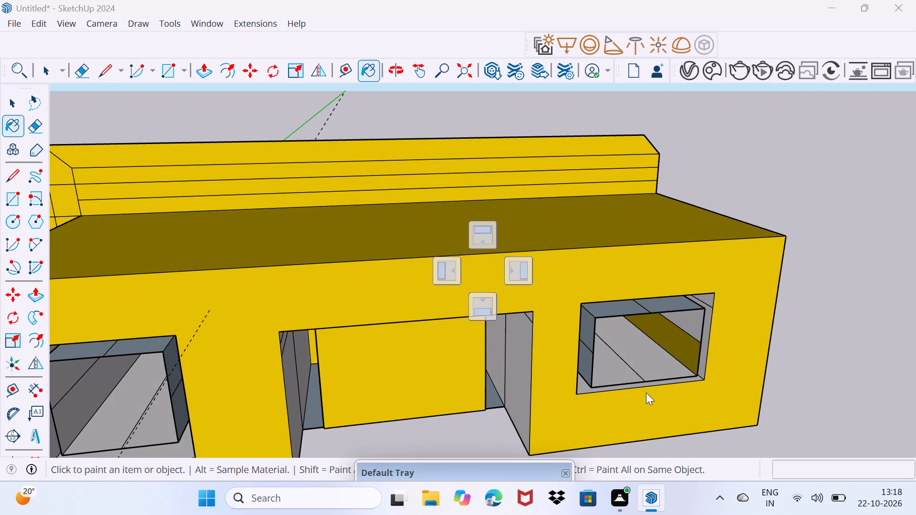
middle_click_drag(646, 392, 659, 394)
middle_click_drag(410, 398, 405, 393)
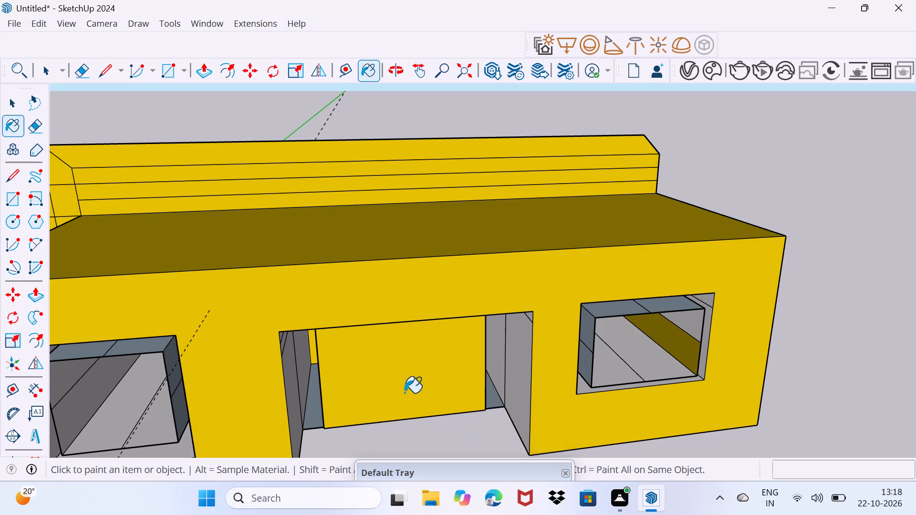
middle_click_drag(405, 393, 295, 325)
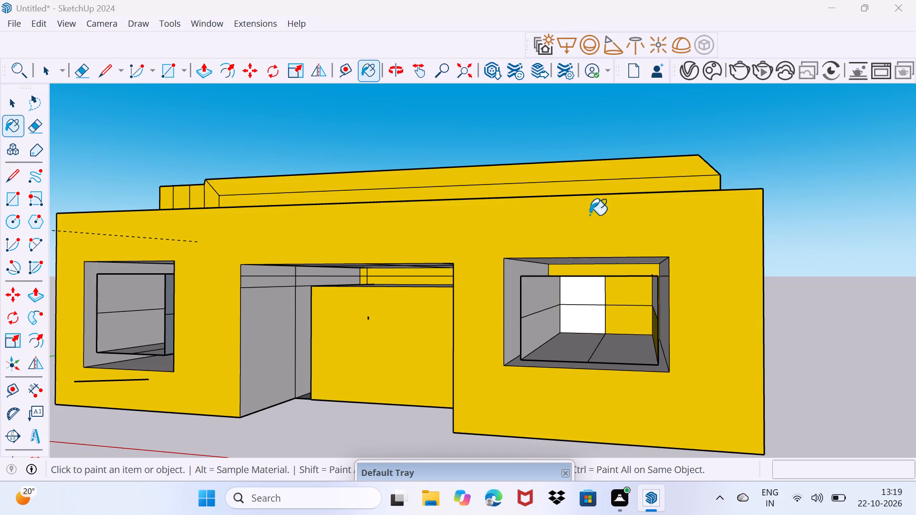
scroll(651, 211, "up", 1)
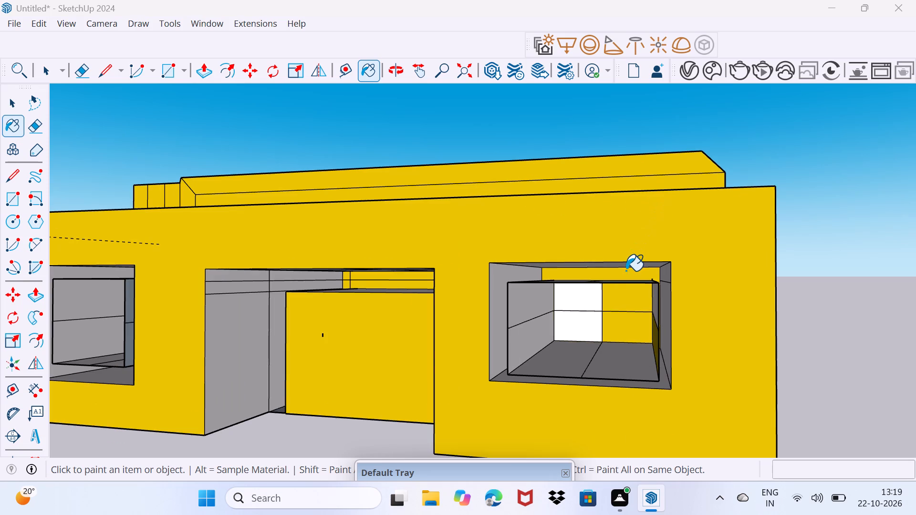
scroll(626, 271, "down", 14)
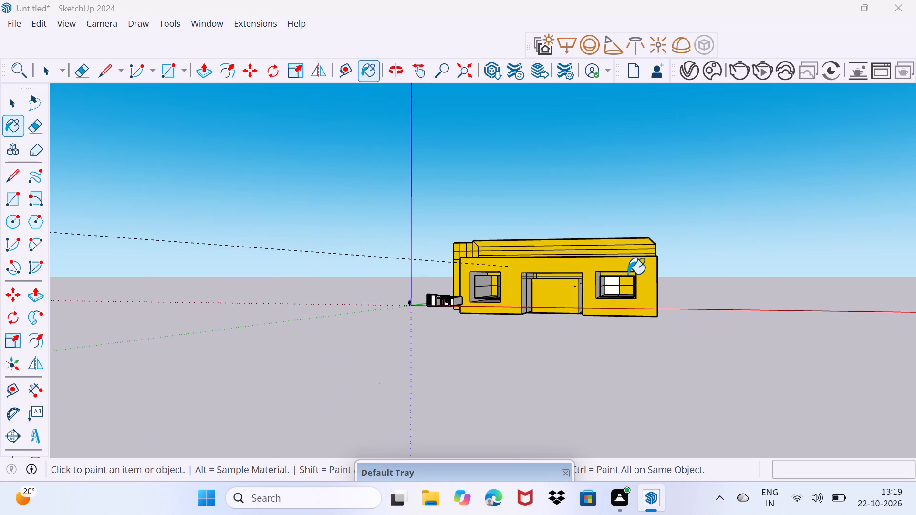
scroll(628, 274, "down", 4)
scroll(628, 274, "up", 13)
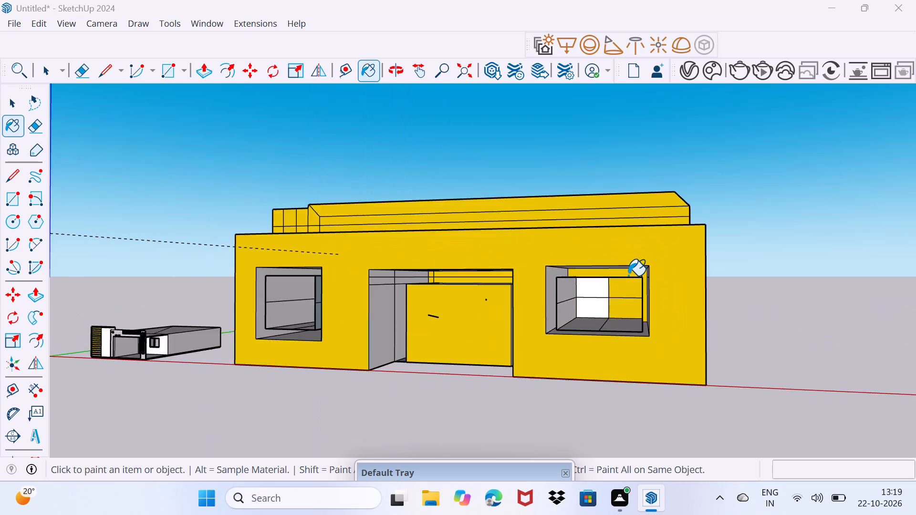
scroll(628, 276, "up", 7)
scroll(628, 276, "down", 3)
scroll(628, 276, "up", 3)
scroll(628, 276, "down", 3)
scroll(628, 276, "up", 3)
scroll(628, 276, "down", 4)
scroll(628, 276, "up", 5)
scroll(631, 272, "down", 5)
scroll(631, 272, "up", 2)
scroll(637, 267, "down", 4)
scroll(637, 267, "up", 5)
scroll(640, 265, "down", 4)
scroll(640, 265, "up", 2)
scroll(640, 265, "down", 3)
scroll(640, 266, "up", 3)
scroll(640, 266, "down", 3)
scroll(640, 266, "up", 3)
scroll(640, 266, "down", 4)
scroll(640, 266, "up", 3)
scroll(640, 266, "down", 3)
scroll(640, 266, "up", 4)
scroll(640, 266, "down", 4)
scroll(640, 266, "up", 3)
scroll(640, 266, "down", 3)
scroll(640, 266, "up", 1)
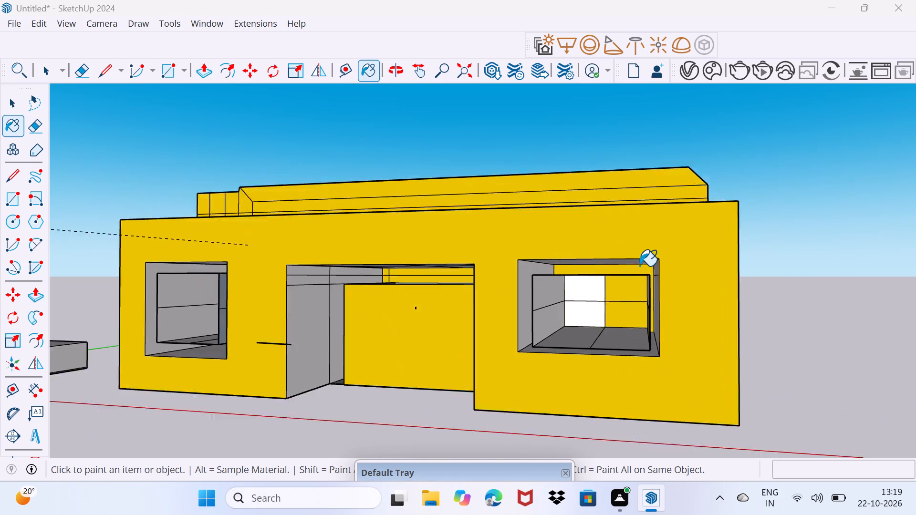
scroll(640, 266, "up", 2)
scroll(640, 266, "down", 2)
Paint the white back-wall segment visible through the right-hand window yellow.
left_click_drag(406, 425, 589, 430)
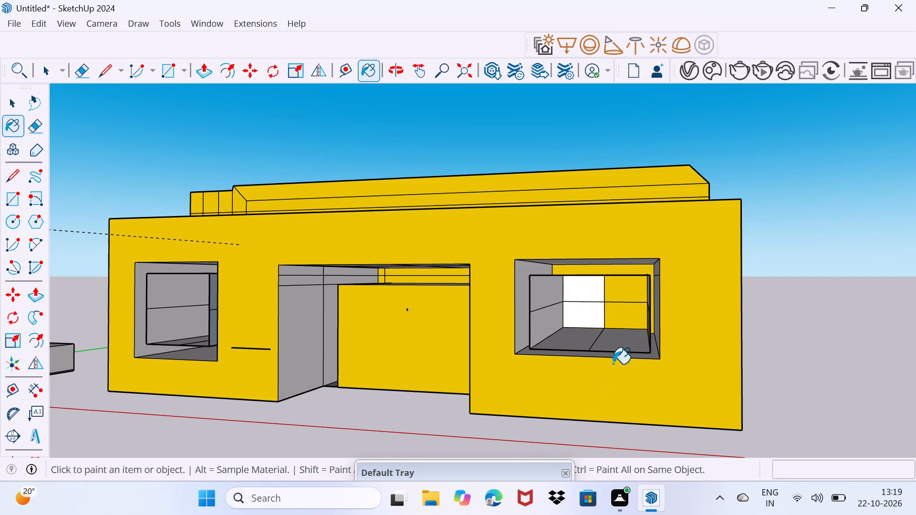
left_click(597, 310)
left_click(593, 278)
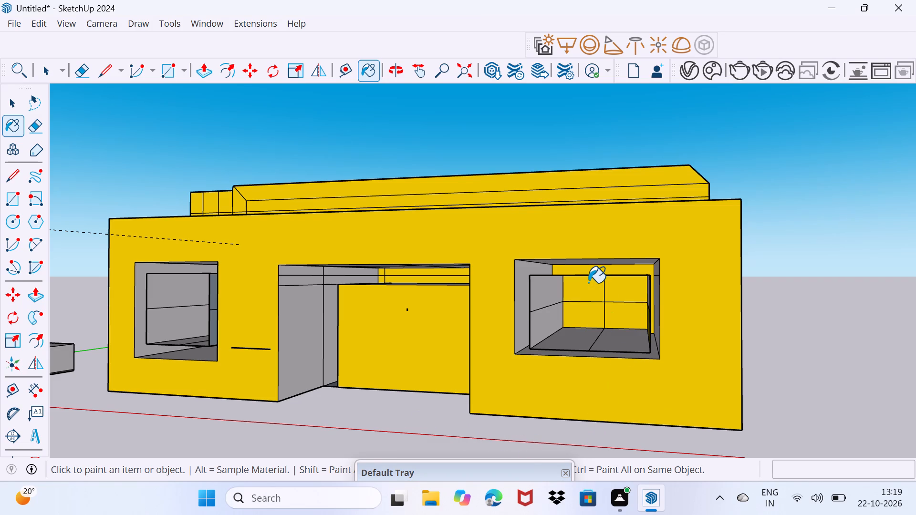
left_click(794, 122)
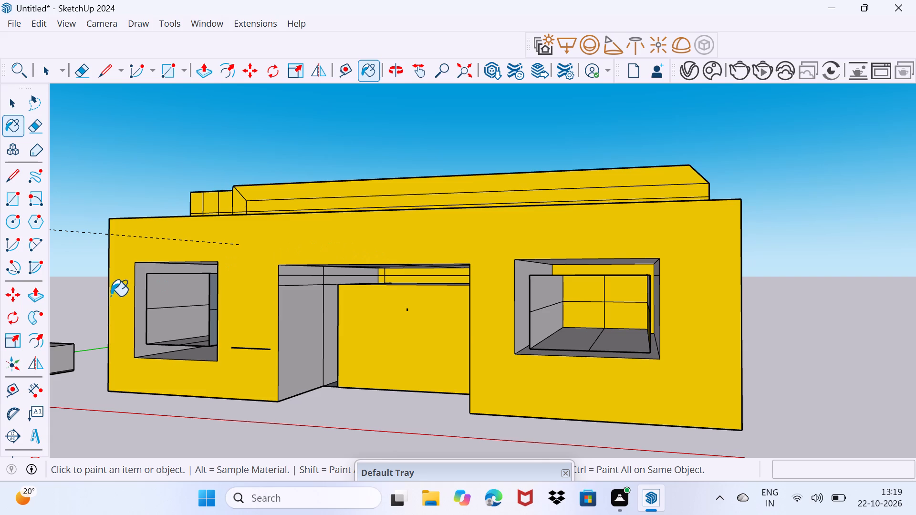
Paint the left-hand window's inner faces yellow, including the wall segments behind it, the sill and the side reveal.
left_click(178, 308)
left_click(168, 298)
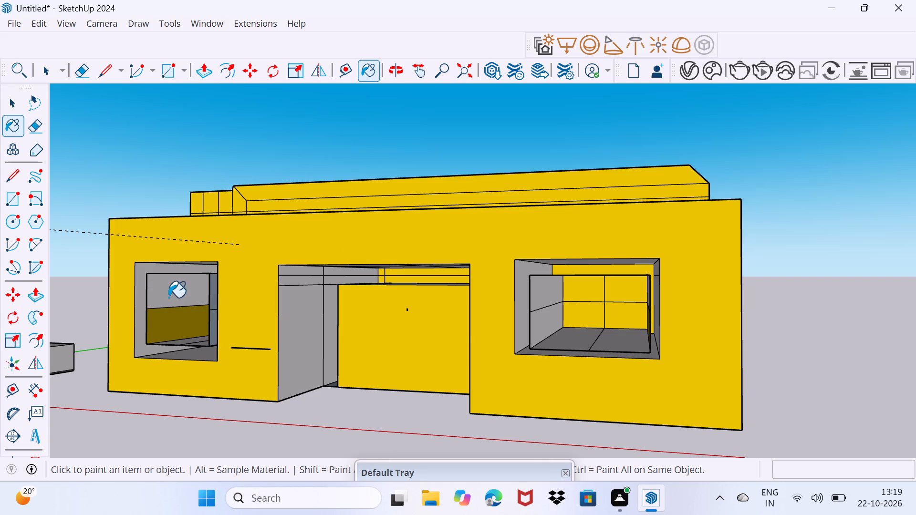
left_click(158, 271)
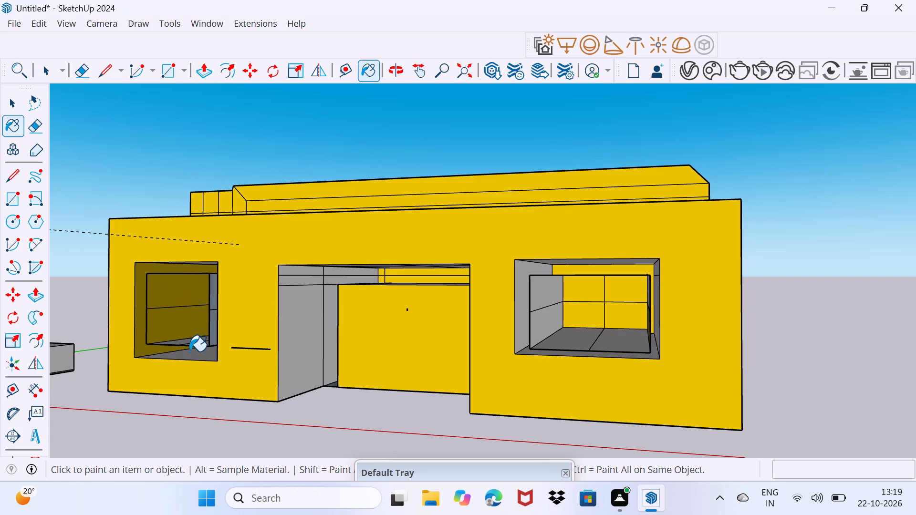
left_click(191, 356)
left_click(195, 341)
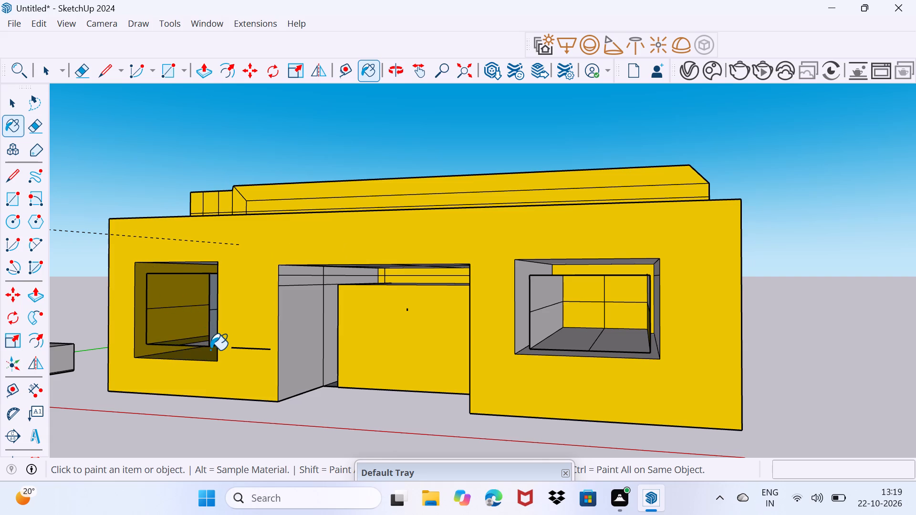
left_click(206, 345)
left_click(211, 330)
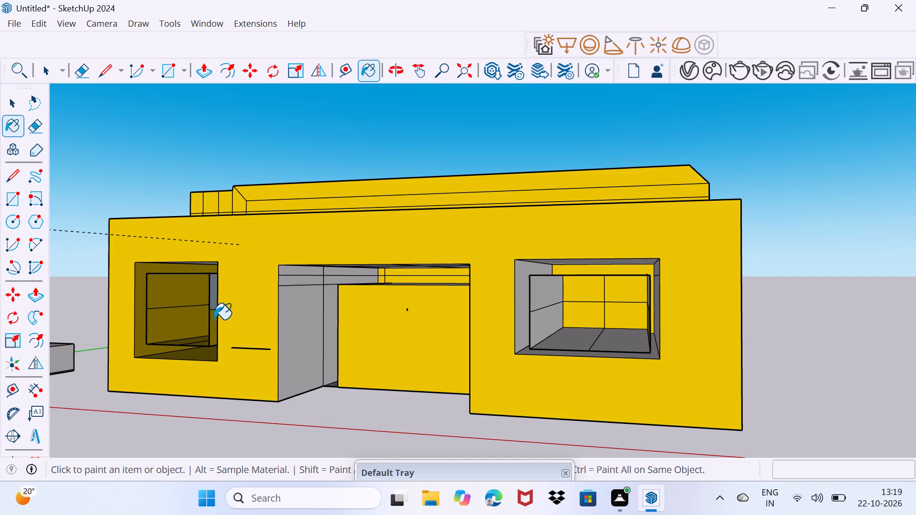
left_click(213, 293)
Paint the central opening's left side wall yellow, including its rear segment and the upper strips.
left_click(292, 329)
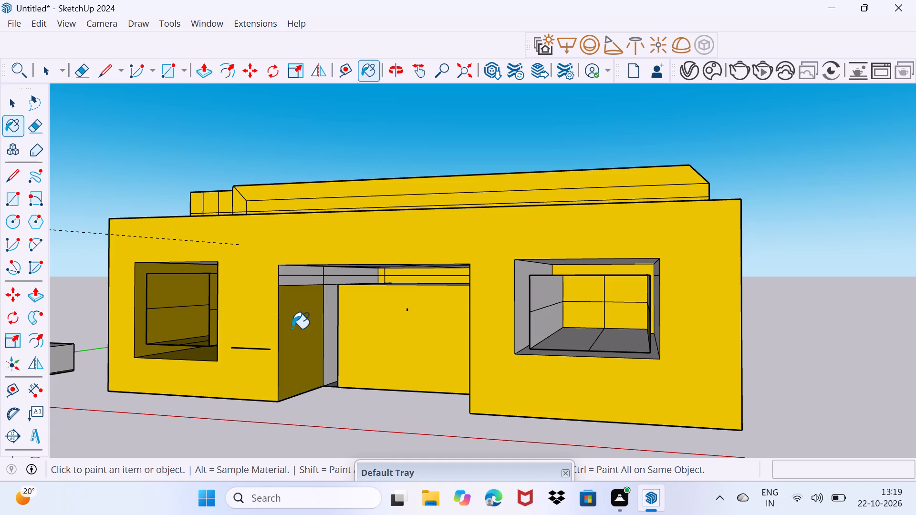
left_click(332, 321)
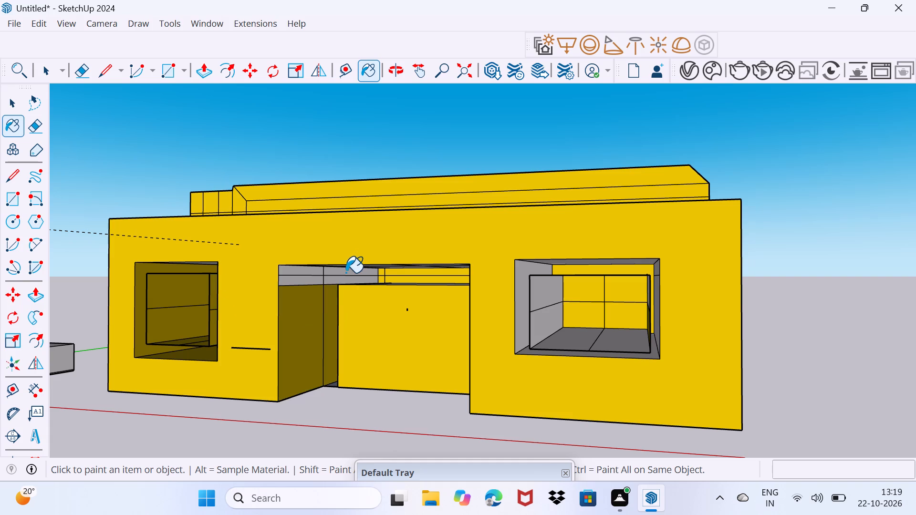
left_click(340, 283)
left_click(340, 275)
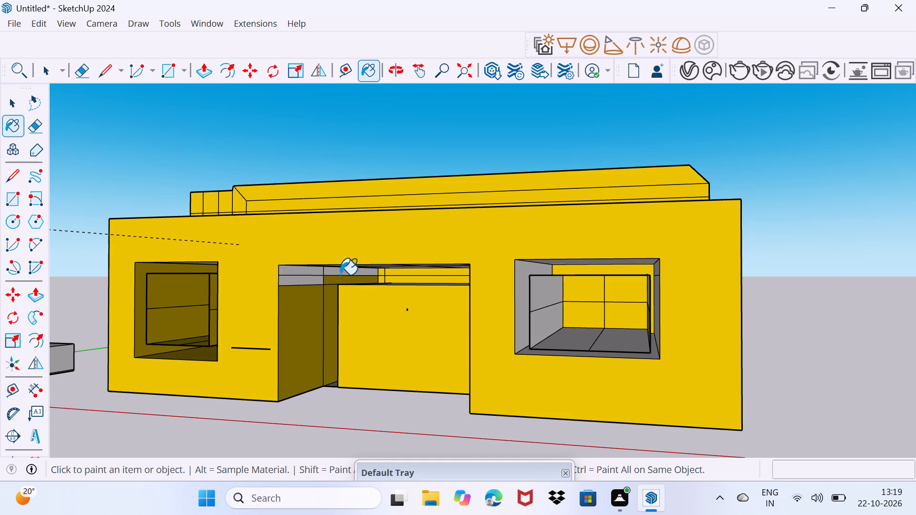
left_click(316, 268)
left_click(284, 285)
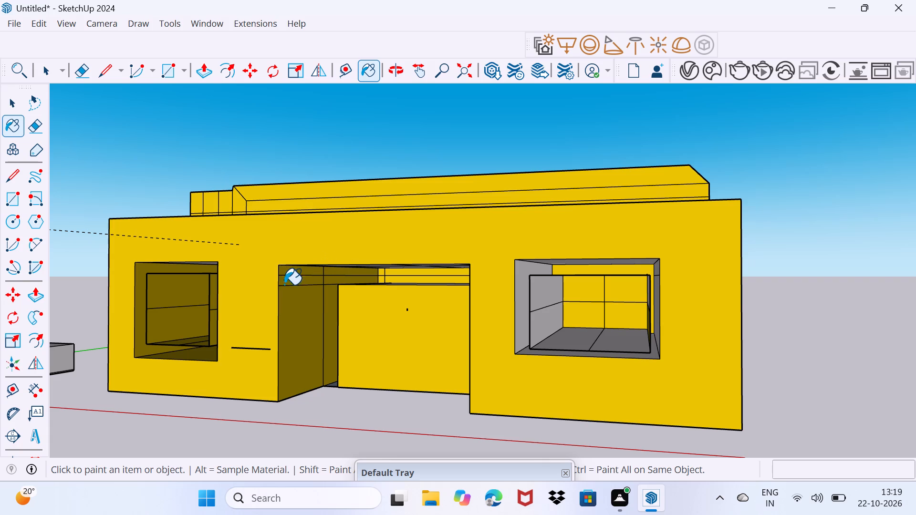
Paint the central opening's main ceiling segments and the right side face of the recessed central panel yellow.
scroll(350, 315, "up", 5)
scroll(350, 315, "down", 4)
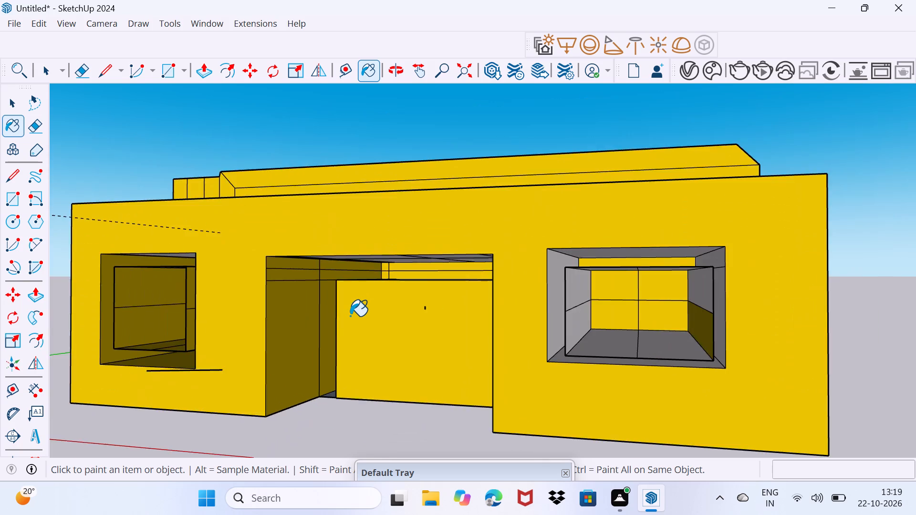
scroll(350, 316, "up", 5)
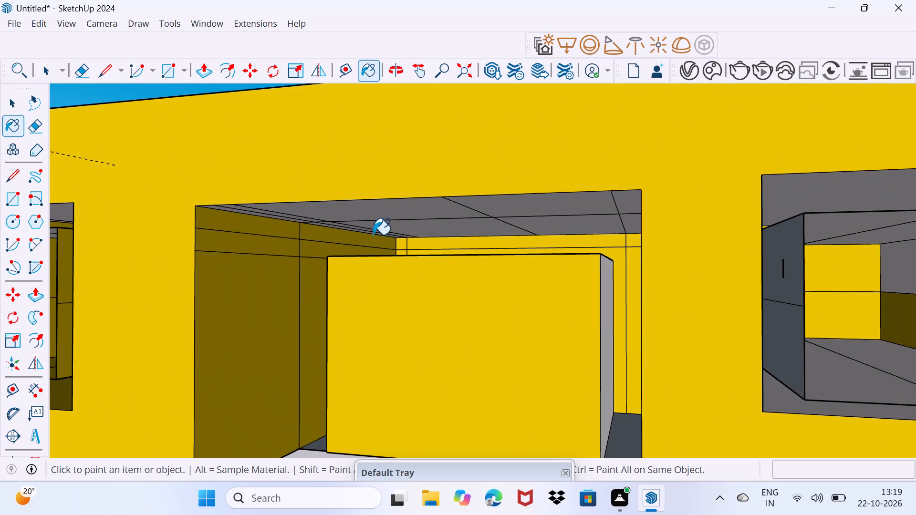
left_click(373, 227)
left_click(370, 216)
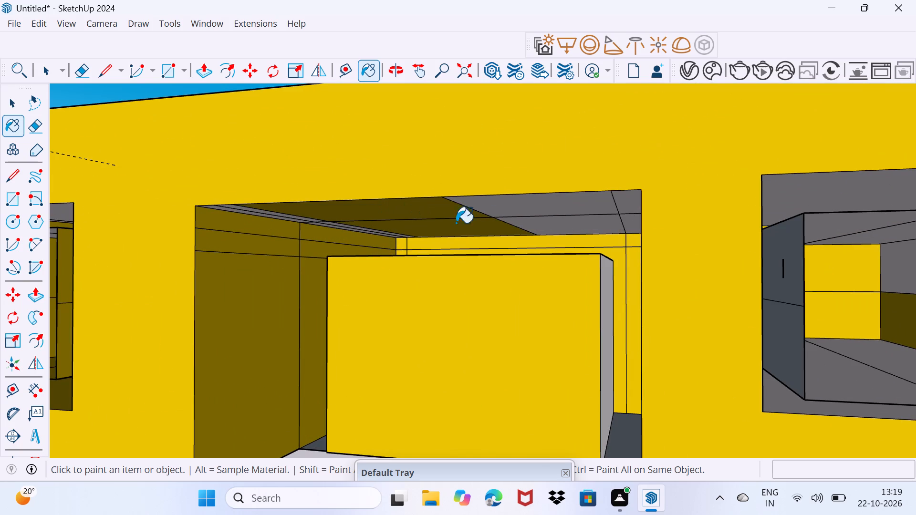
left_click(531, 211)
left_click(526, 234)
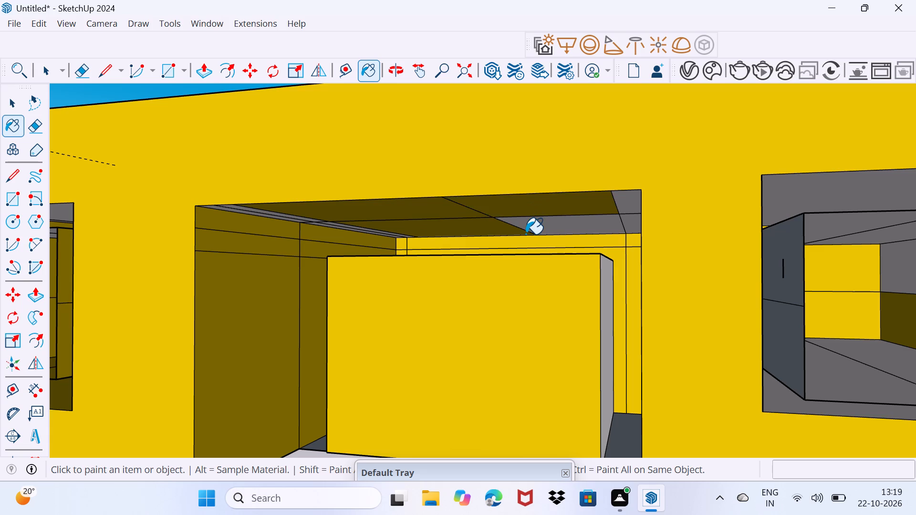
left_click(554, 231)
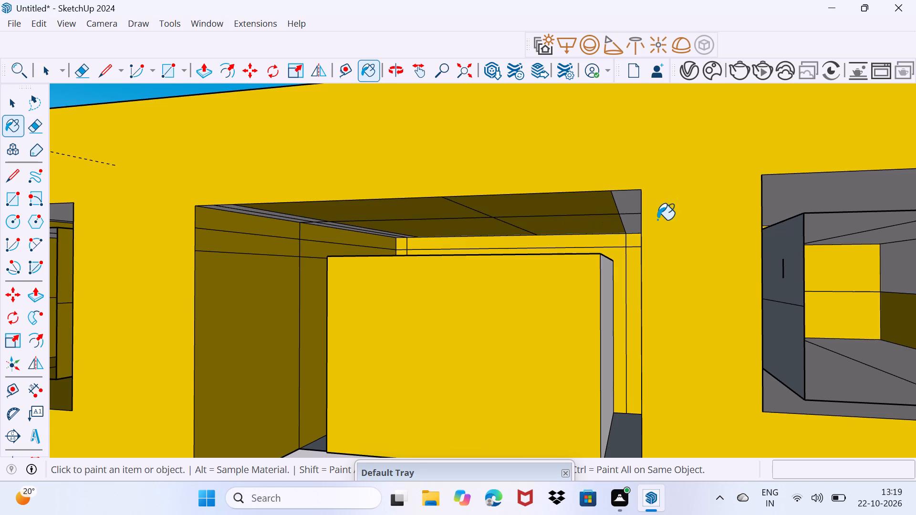
left_click(634, 227)
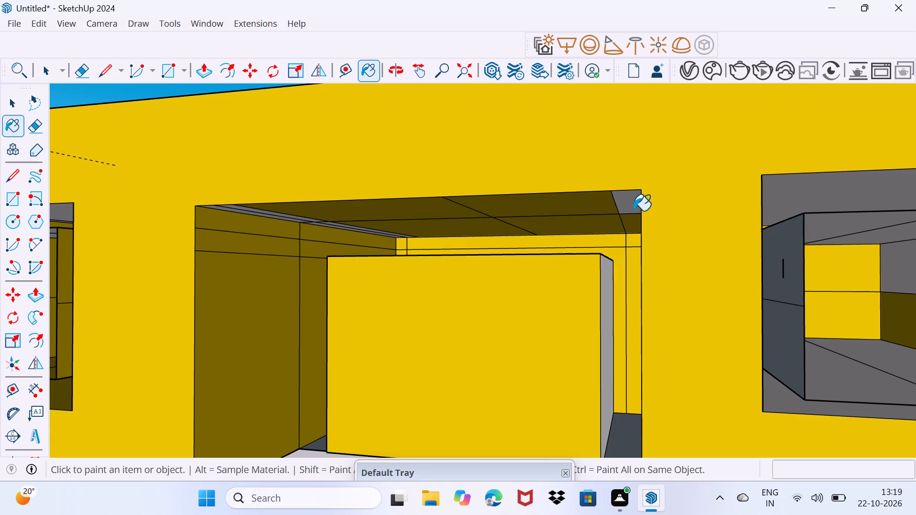
left_click(634, 211)
left_click(608, 294)
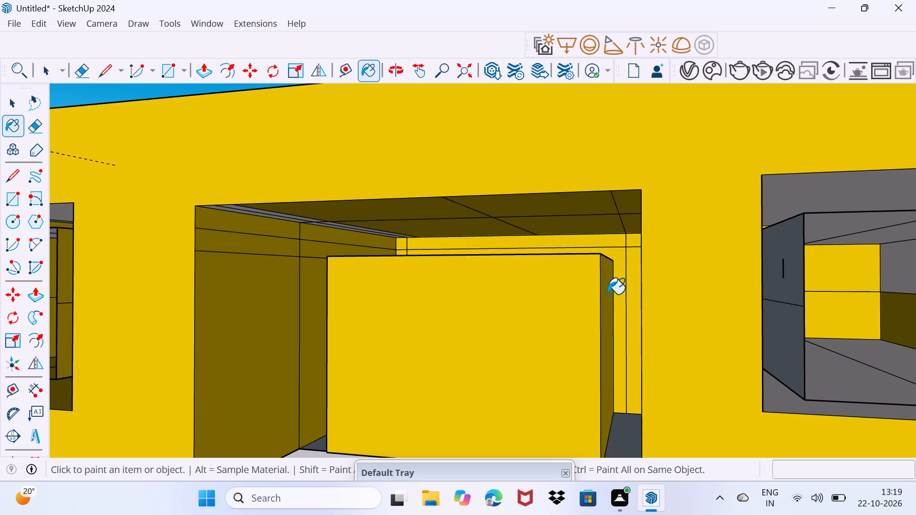
Draw an arc on the facade above the central opening's left corner, with a bulge of about 13' 8".
scroll(555, 395, "up", 6)
scroll(555, 397, "down", 5)
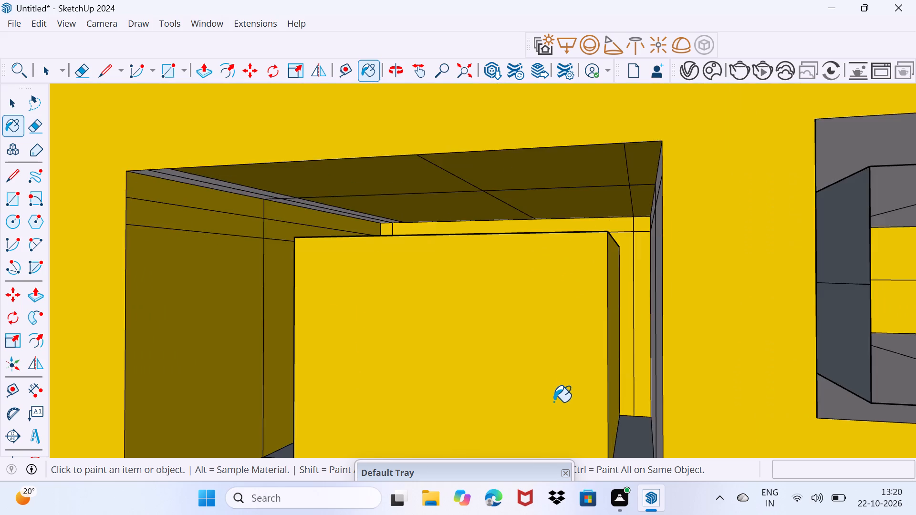
scroll(558, 405, "down", 6)
middle_click_drag(555, 414, 563, 415)
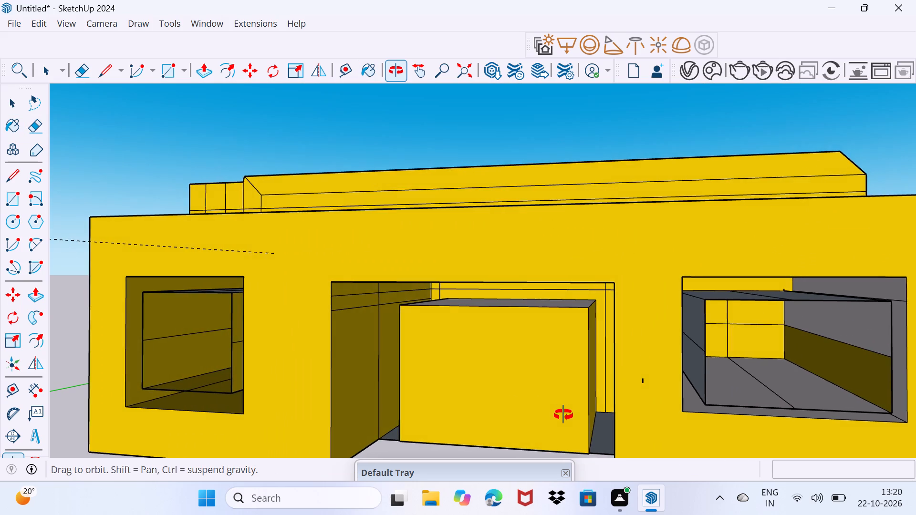
middle_click_drag(563, 415, 585, 421)
scroll(587, 422, "up", 4)
scroll(587, 422, "down", 3)
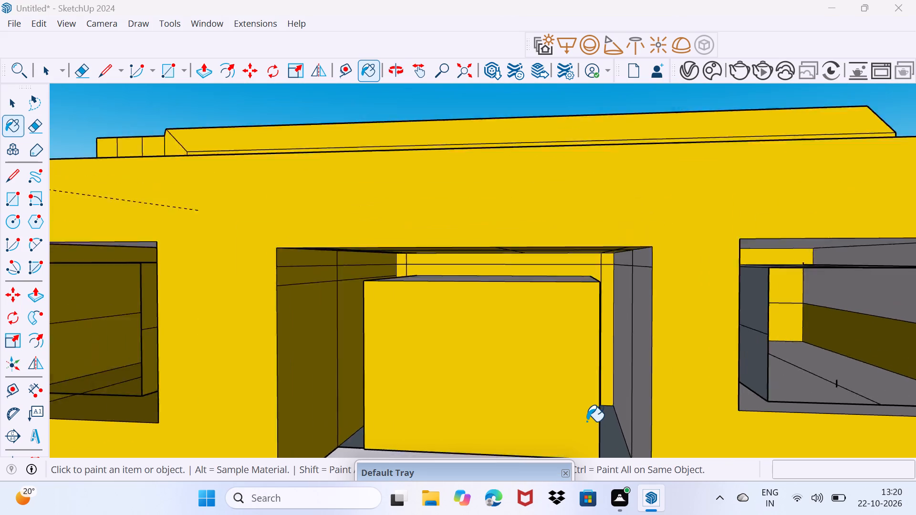
scroll(587, 422, "down", 4)
middle_click_drag(587, 422, 614, 430)
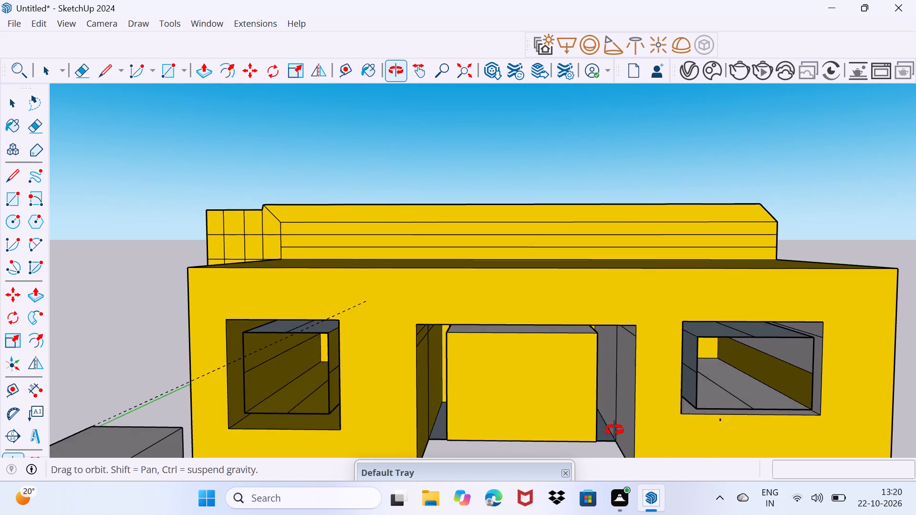
middle_click_drag(614, 430, 619, 414)
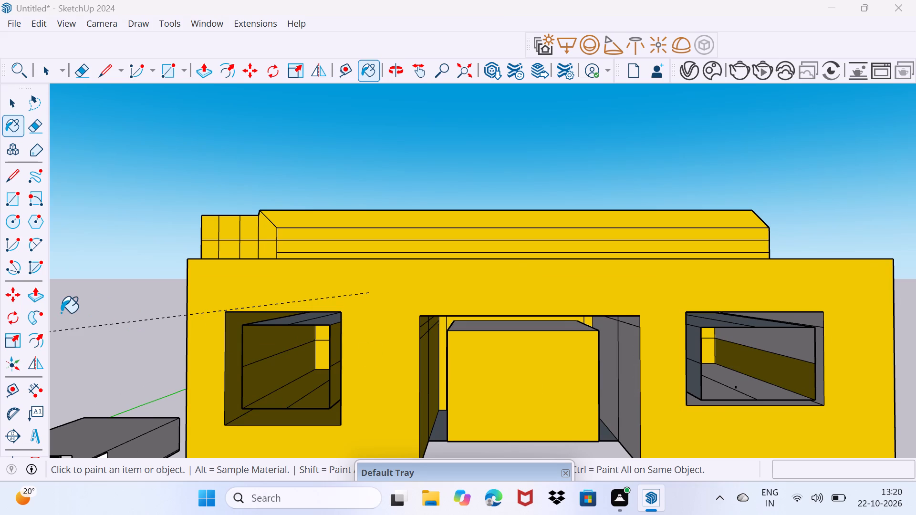
left_click(37, 245)
left_click(375, 324)
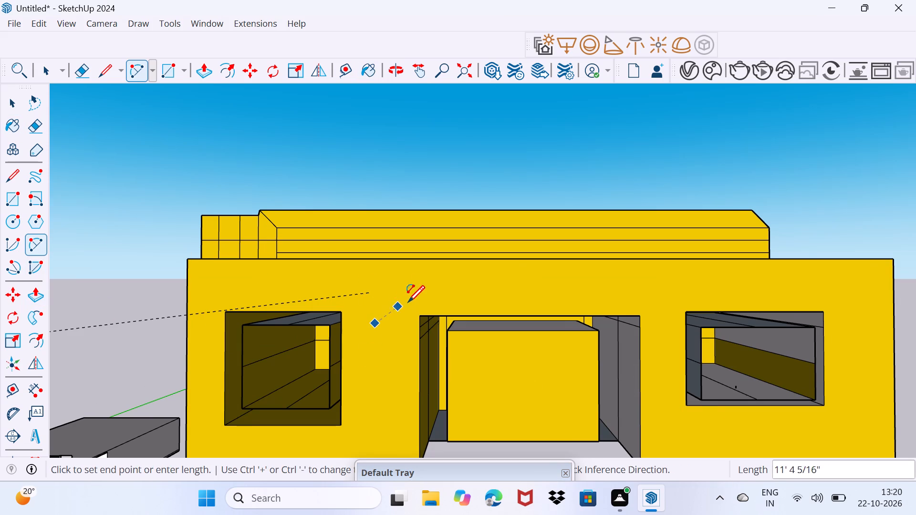
left_click_drag(425, 298, 450, 296)
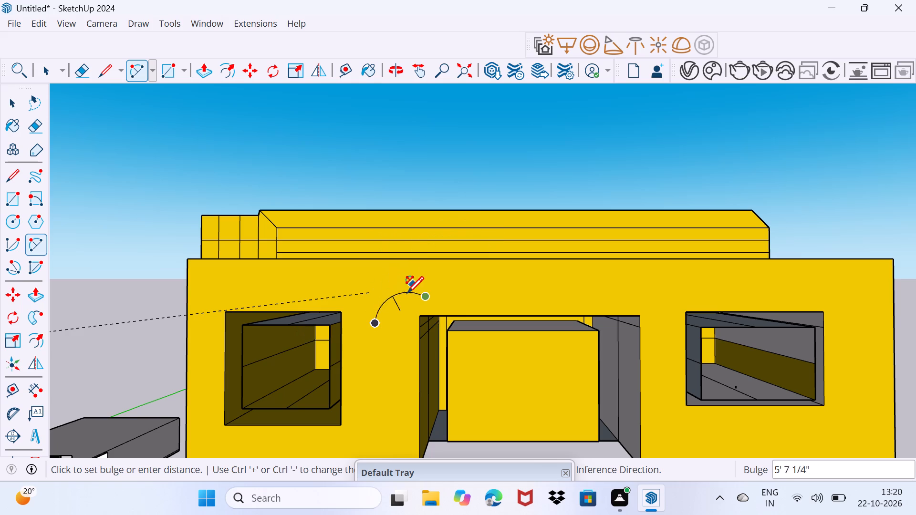
left_click(382, 278)
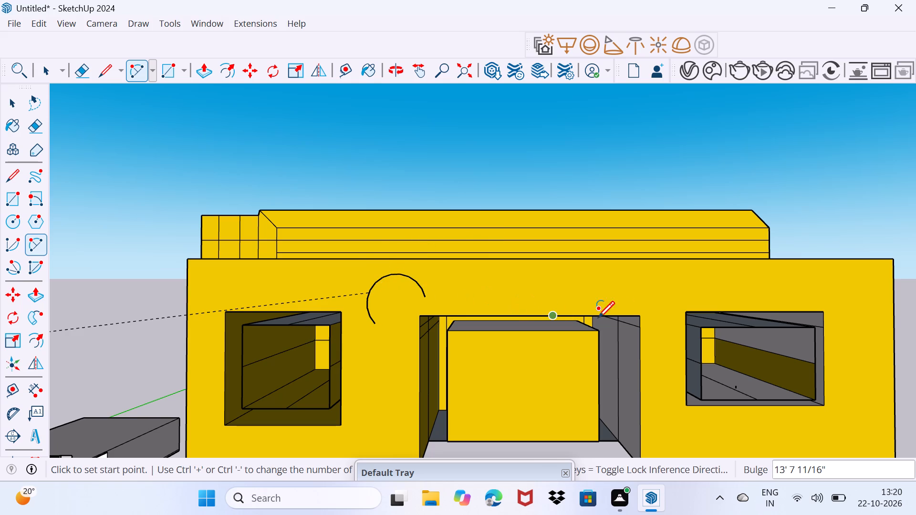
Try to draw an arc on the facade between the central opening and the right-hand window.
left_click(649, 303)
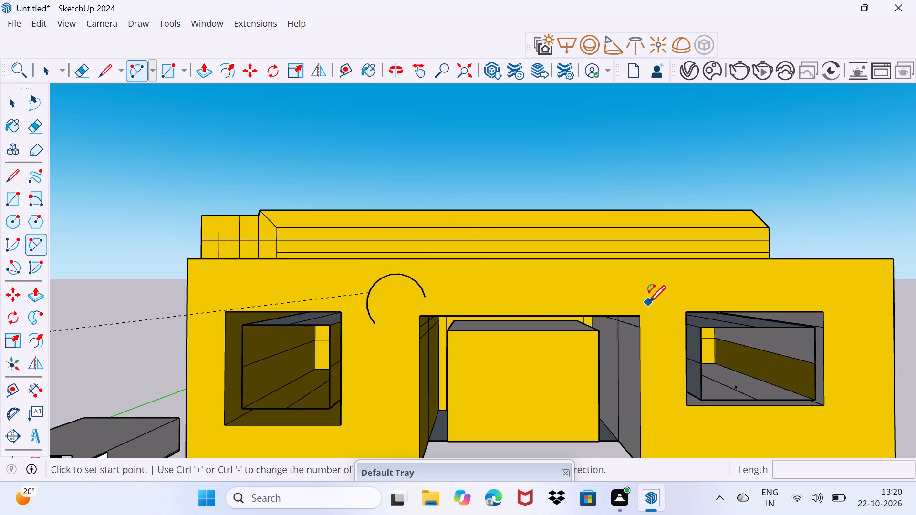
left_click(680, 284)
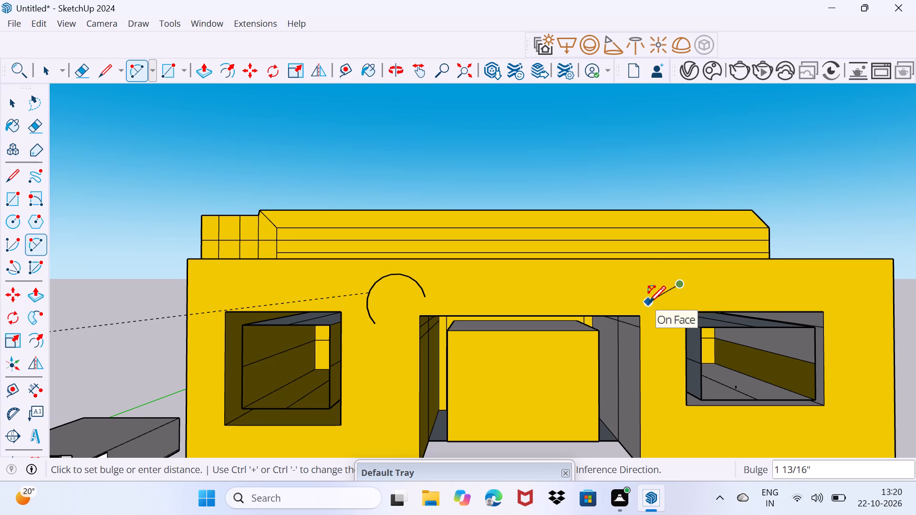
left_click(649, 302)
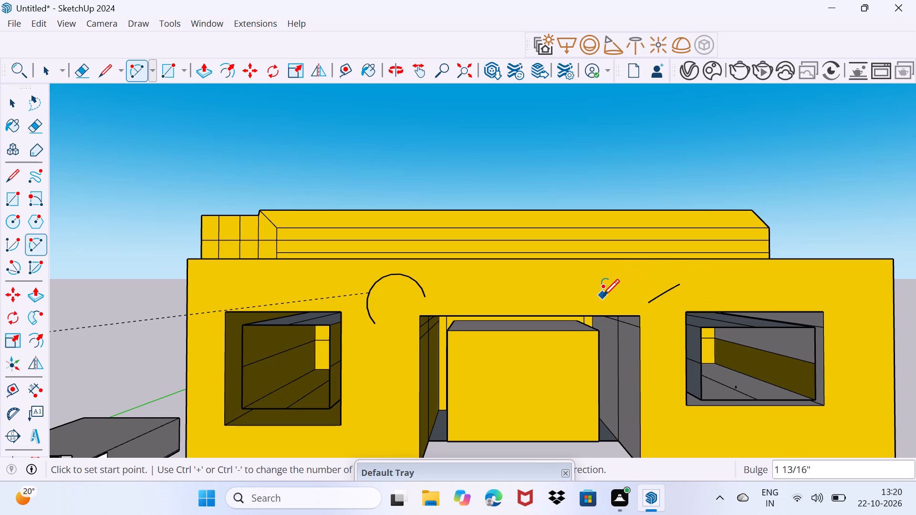
Draw an arc on the facade around the central opening's upper right corner, with a bulge of about 18' 2".
left_click_drag(603, 296, 619, 295)
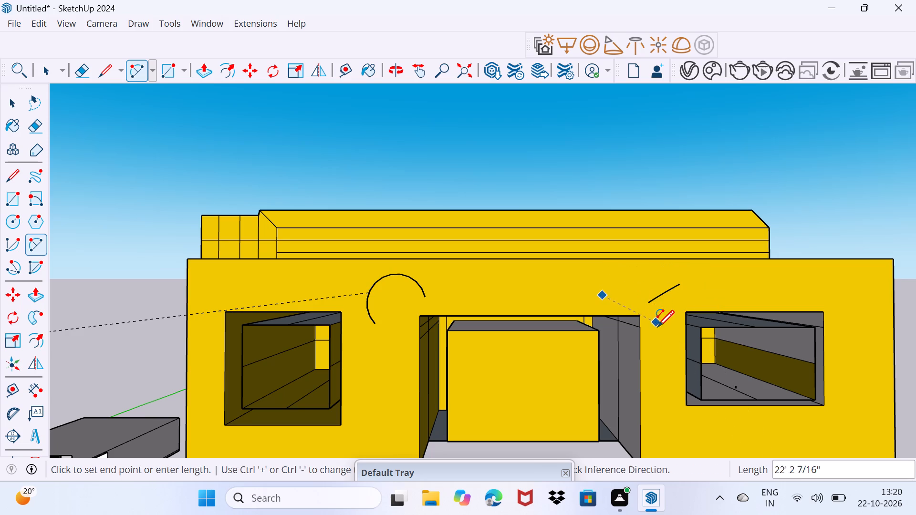
left_click(660, 334)
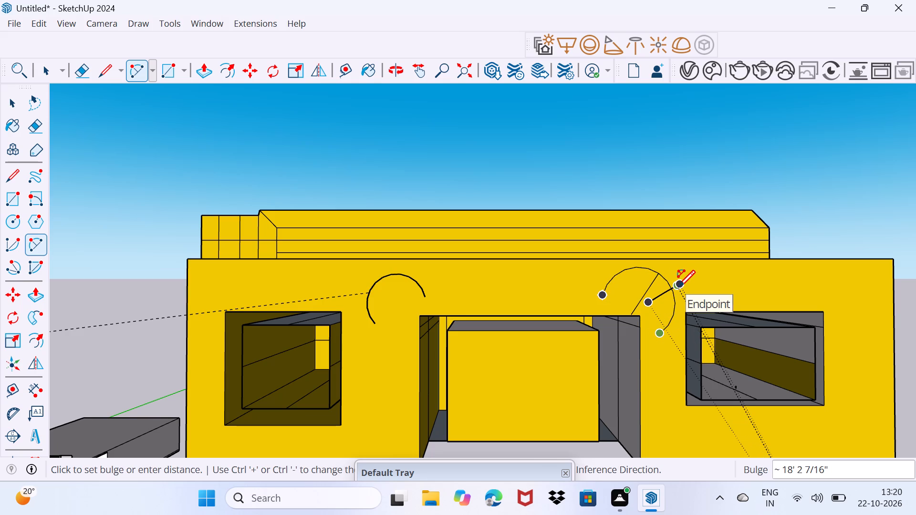
left_click(678, 287)
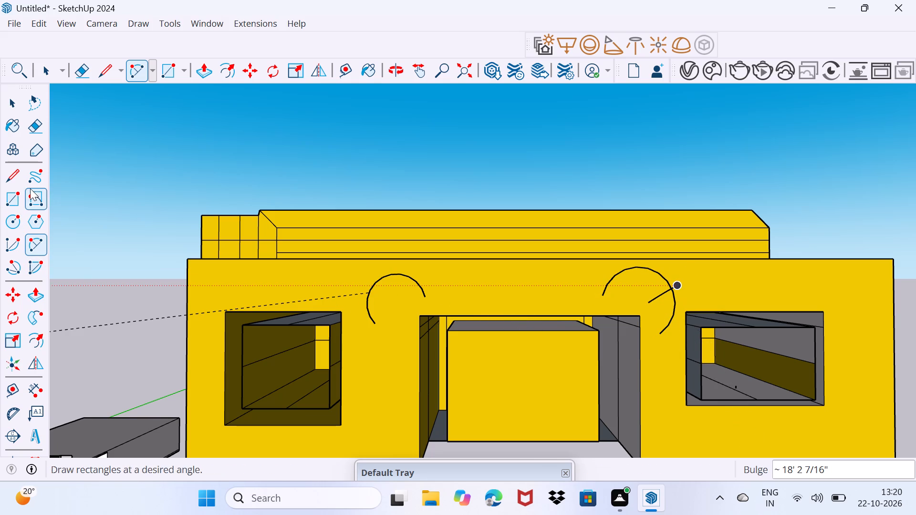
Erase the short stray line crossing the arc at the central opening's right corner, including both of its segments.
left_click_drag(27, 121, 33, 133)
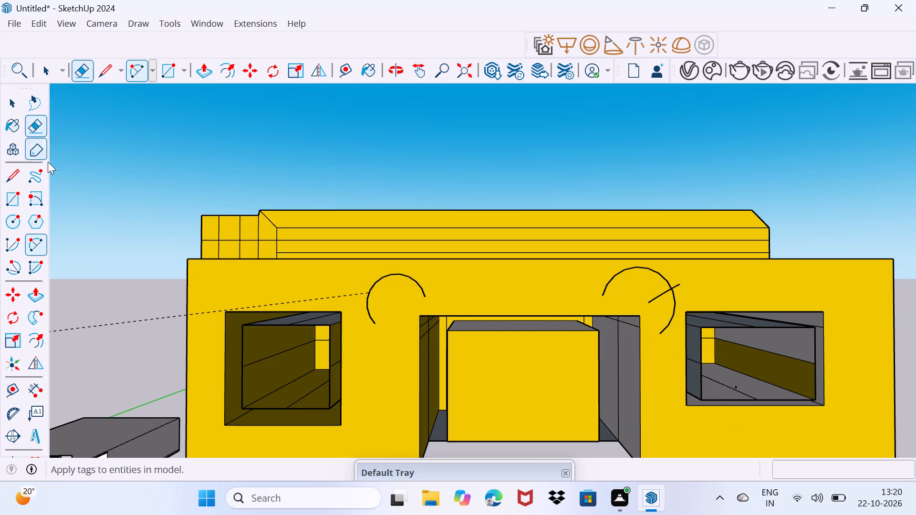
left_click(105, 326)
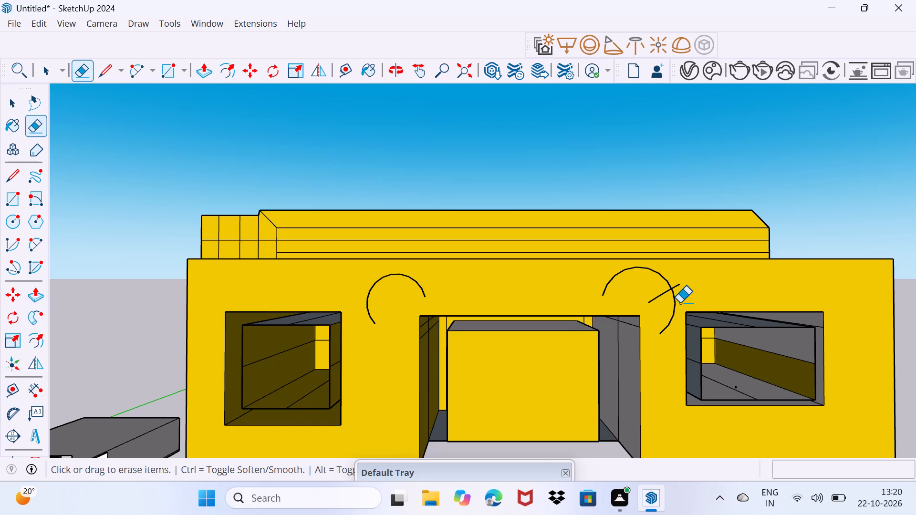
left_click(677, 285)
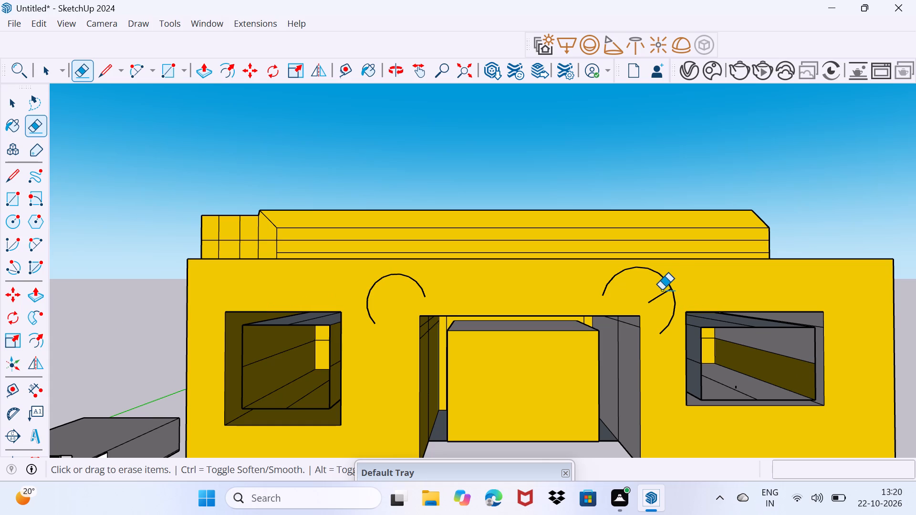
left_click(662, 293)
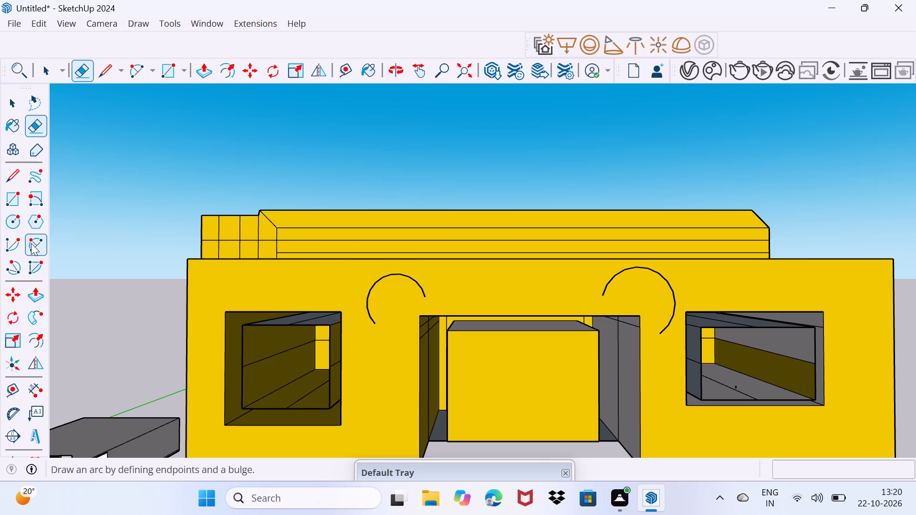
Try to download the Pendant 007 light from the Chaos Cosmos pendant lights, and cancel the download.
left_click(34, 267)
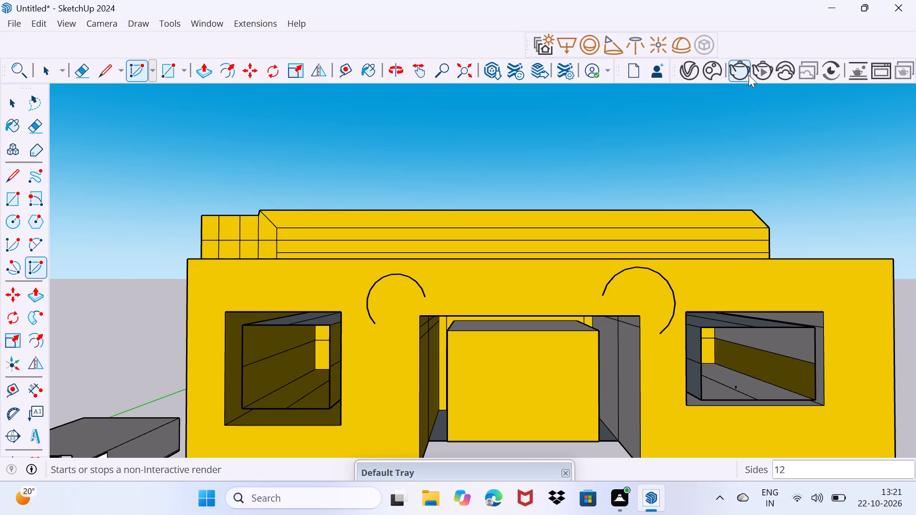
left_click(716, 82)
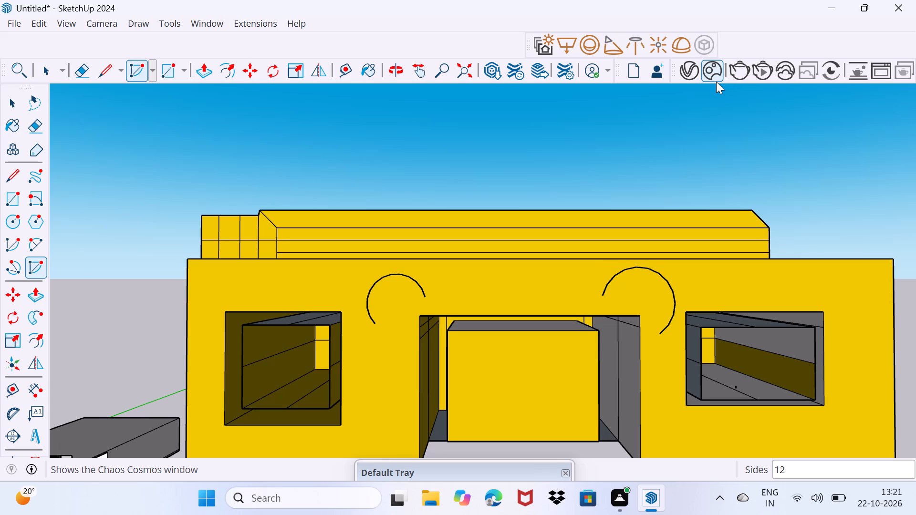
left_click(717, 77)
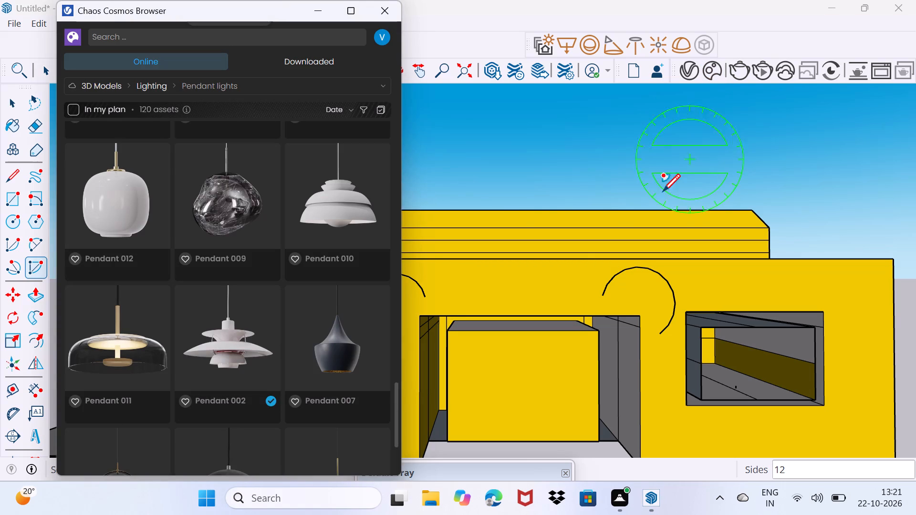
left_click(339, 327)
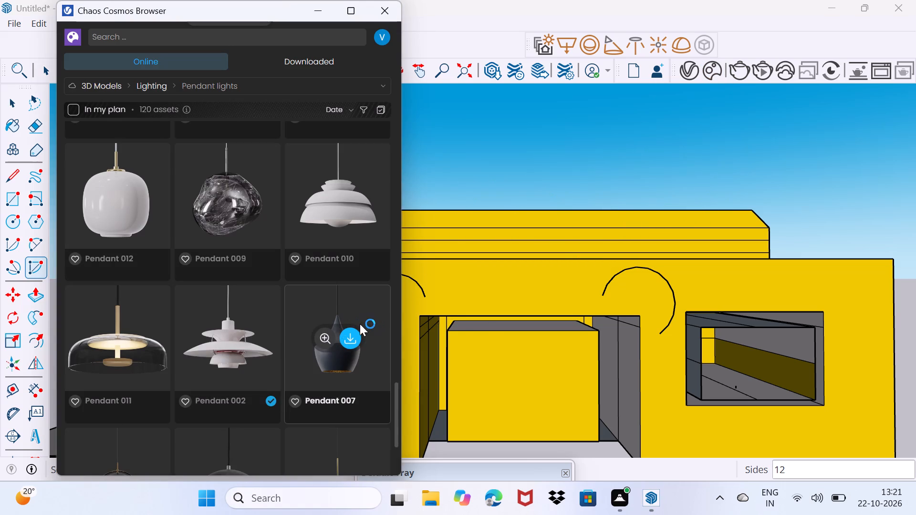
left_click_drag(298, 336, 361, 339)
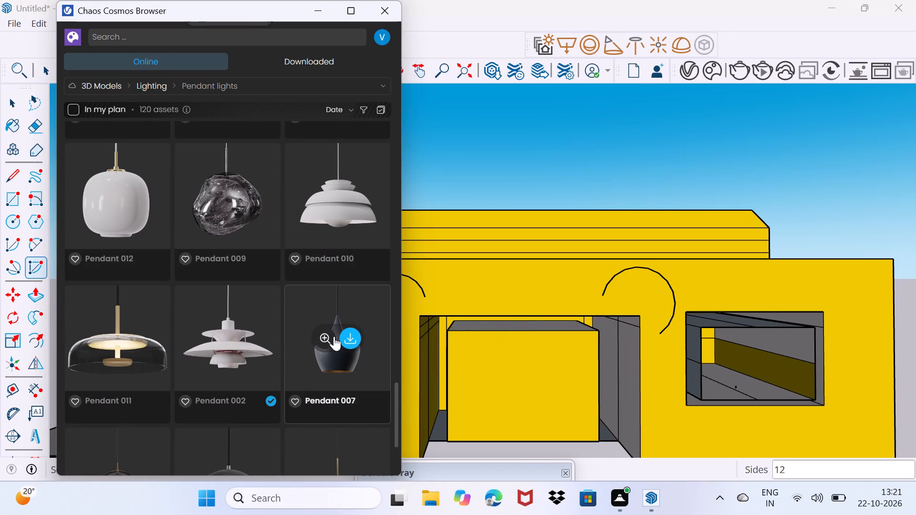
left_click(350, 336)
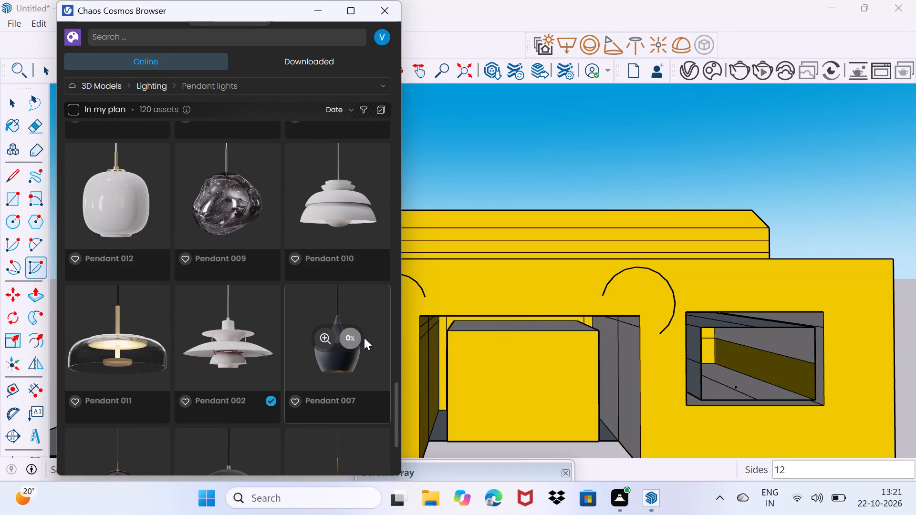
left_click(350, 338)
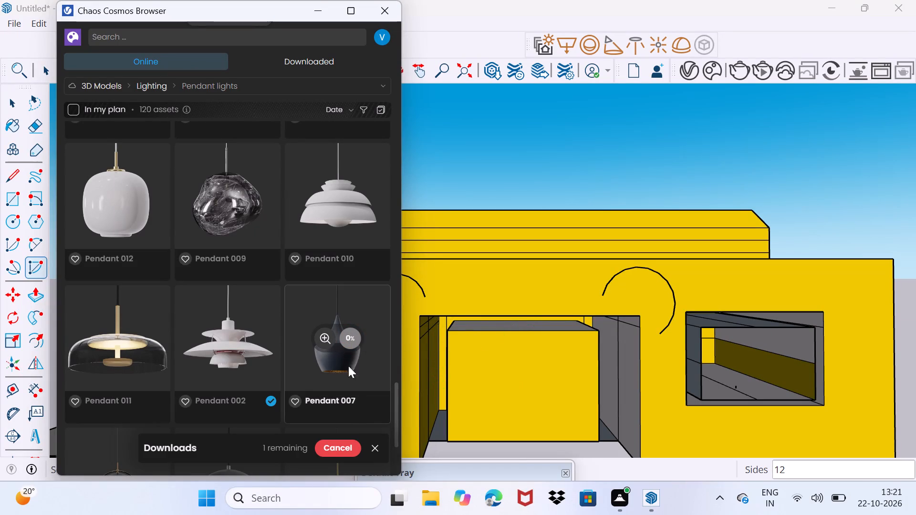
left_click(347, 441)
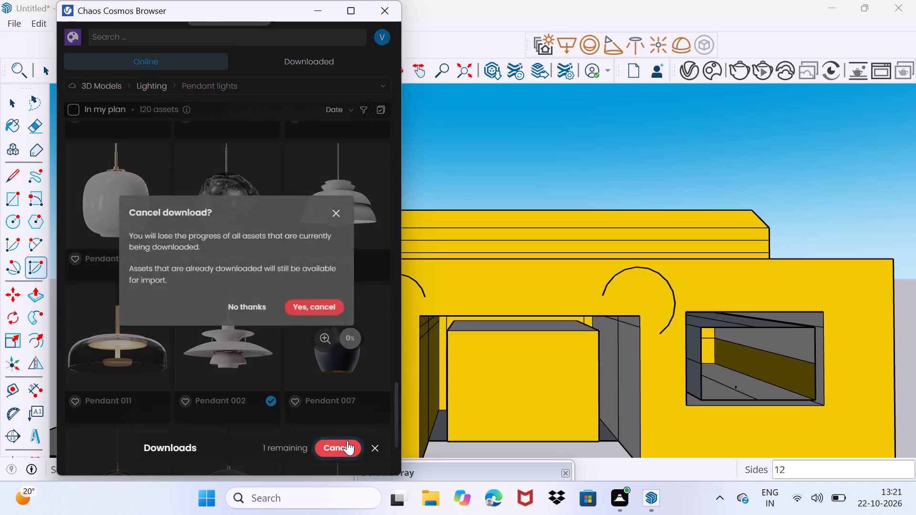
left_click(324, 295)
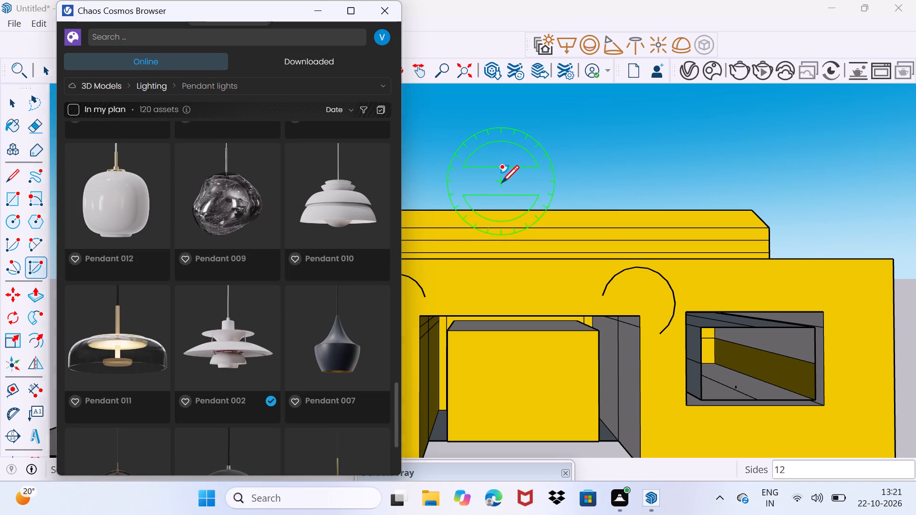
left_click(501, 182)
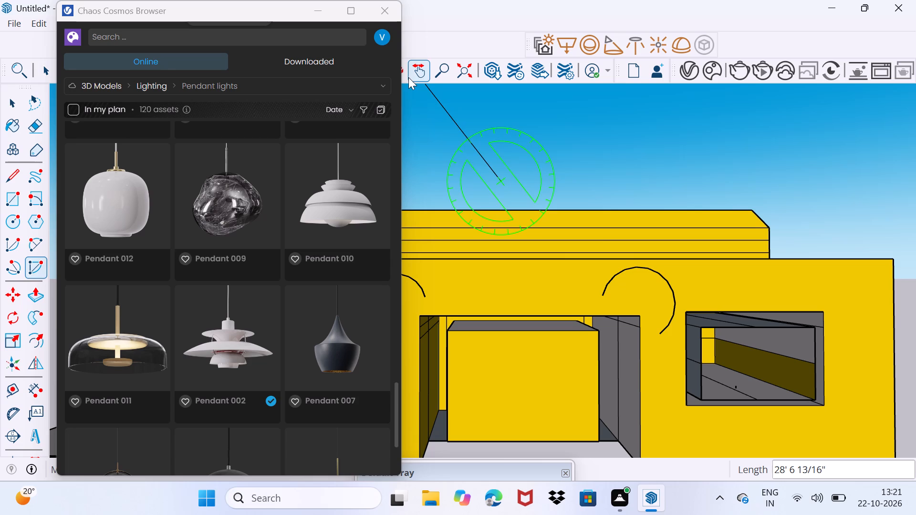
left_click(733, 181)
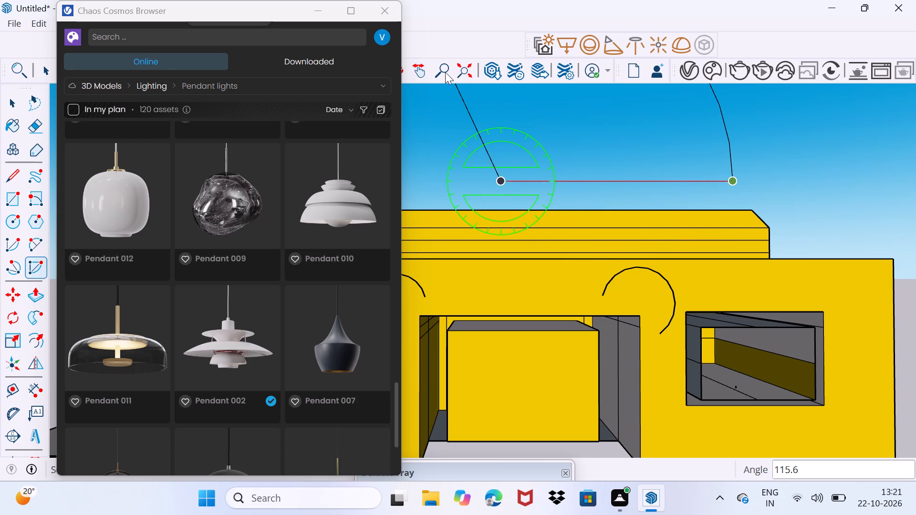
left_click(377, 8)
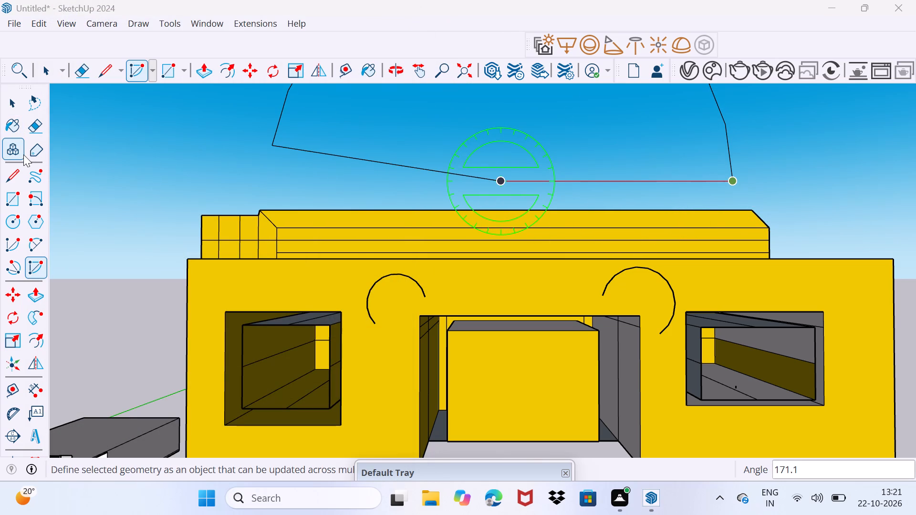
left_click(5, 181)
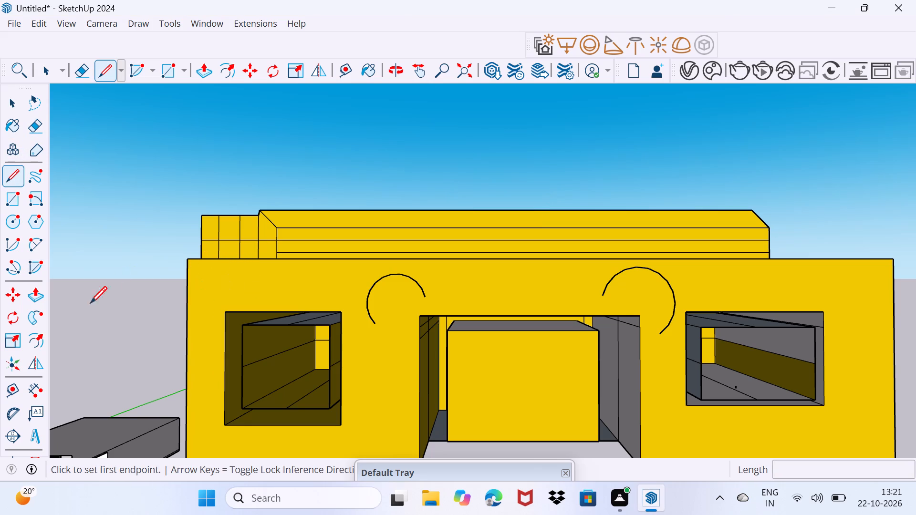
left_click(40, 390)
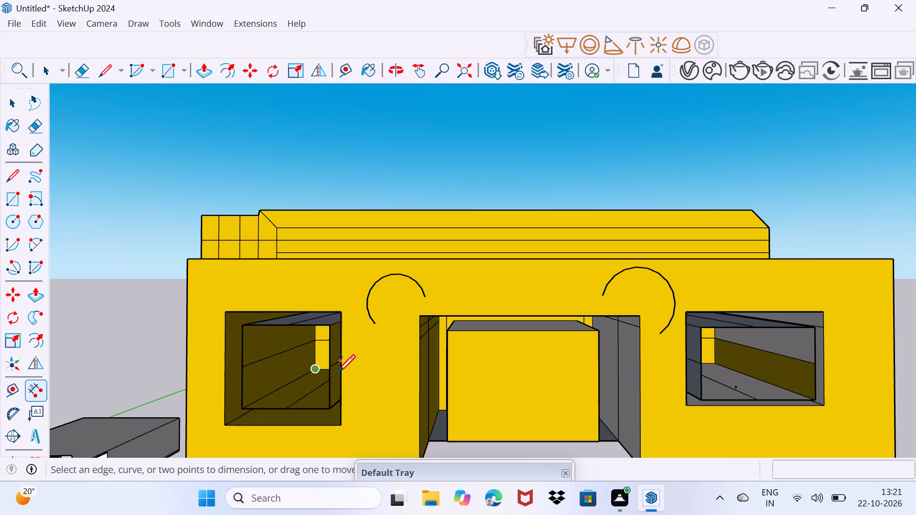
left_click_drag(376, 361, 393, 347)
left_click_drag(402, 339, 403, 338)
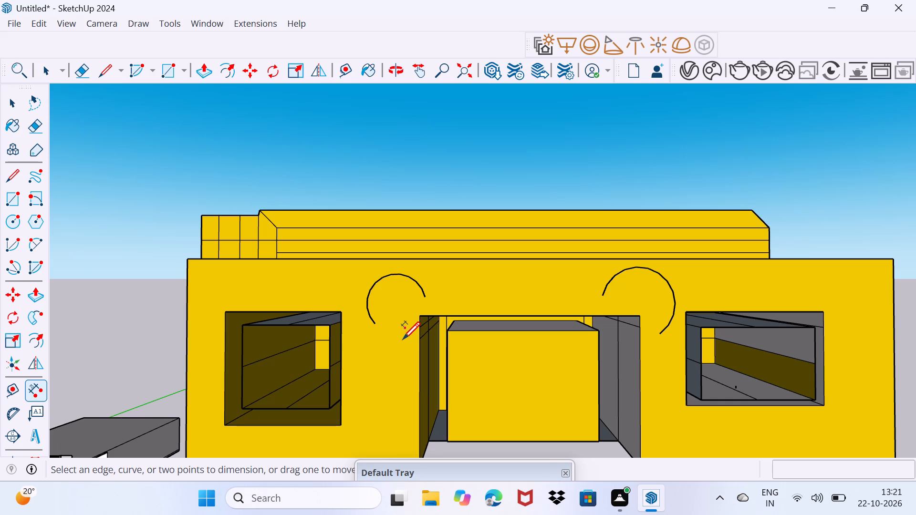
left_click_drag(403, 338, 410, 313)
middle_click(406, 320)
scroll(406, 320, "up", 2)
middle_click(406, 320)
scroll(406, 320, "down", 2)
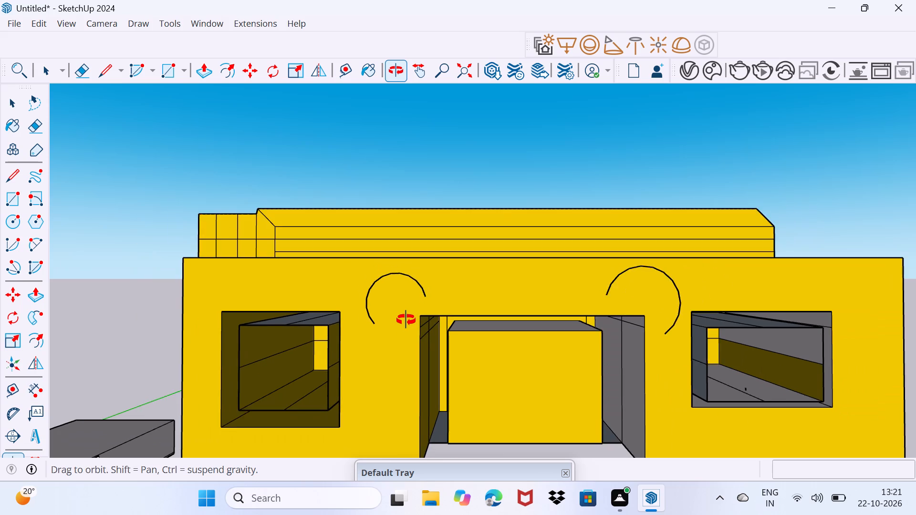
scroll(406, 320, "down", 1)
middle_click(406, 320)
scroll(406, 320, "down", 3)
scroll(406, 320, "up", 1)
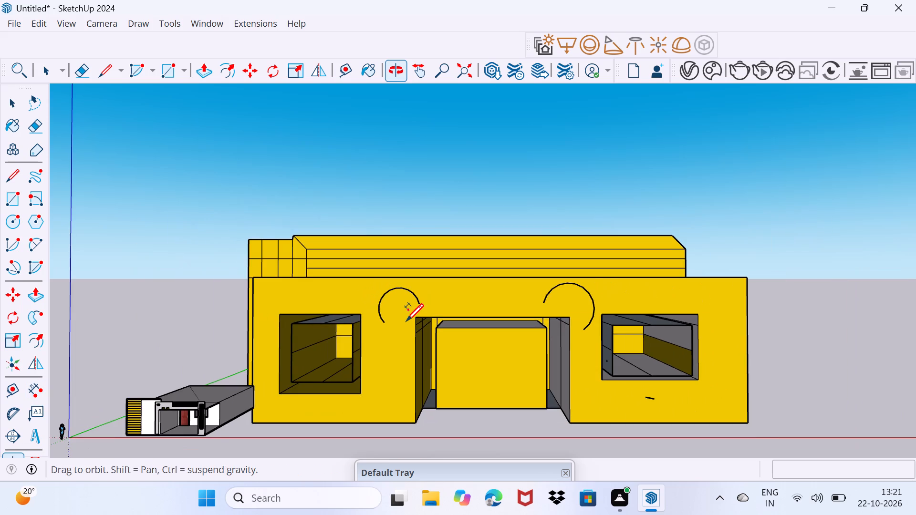
Examine the yellow building's facade, side wall and neighbouring small house from several angles.
scroll(406, 320, "up", 1)
left_click_drag(403, 318, 0, 324)
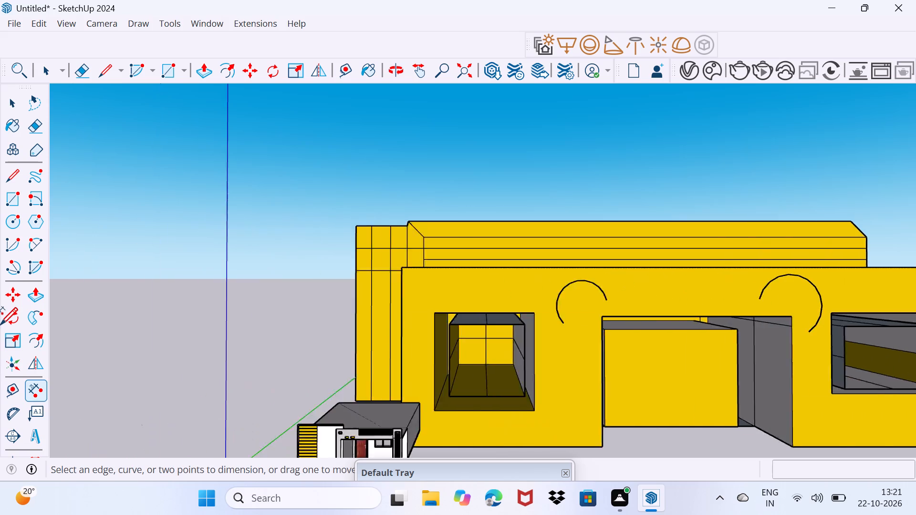
left_click_drag(0, 324, 588, 351)
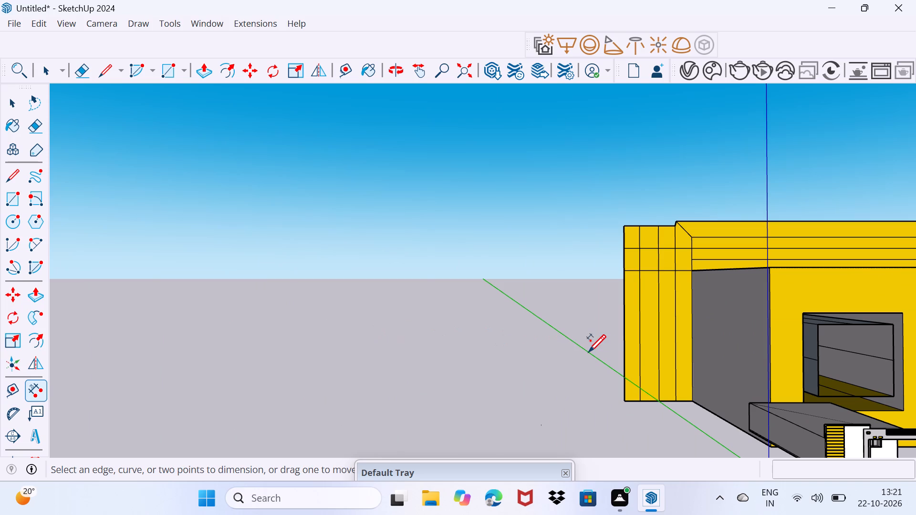
left_click_drag(588, 351, 775, 347)
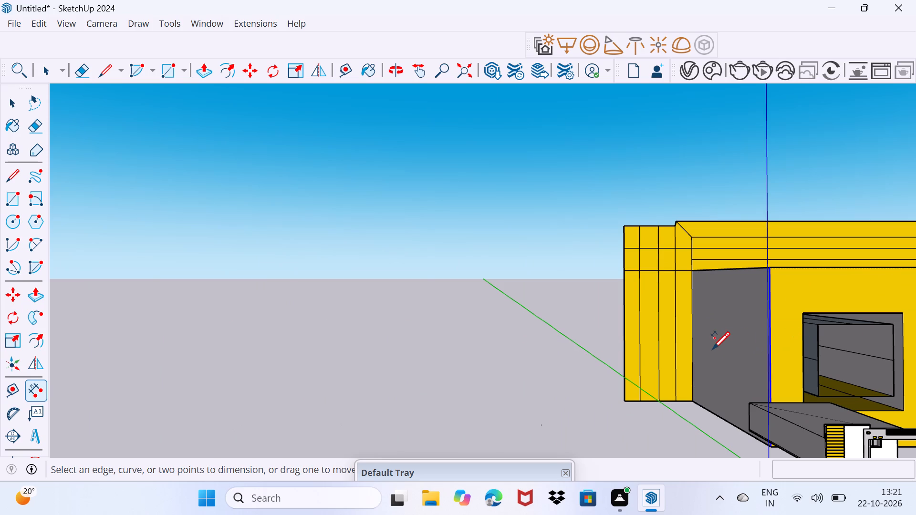
middle_click_drag(709, 348, 765, 348)
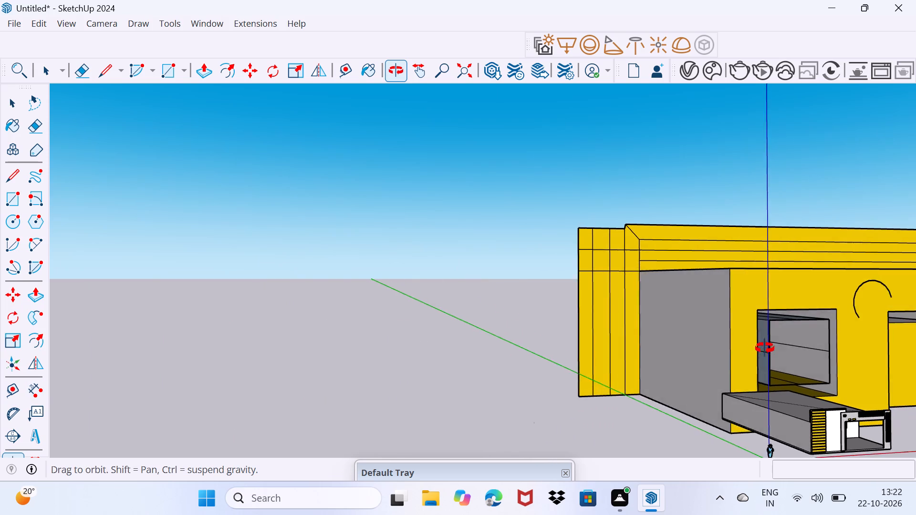
middle_click_drag(765, 348, 871, 371)
left_click_drag(867, 371, 874, 370)
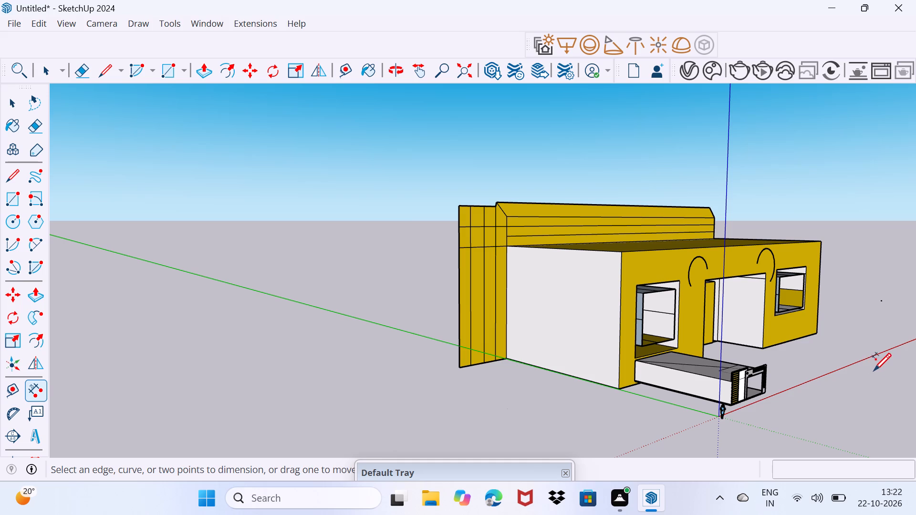
left_click_drag(874, 370, 910, 360)
right_click_drag(902, 365, 862, 342)
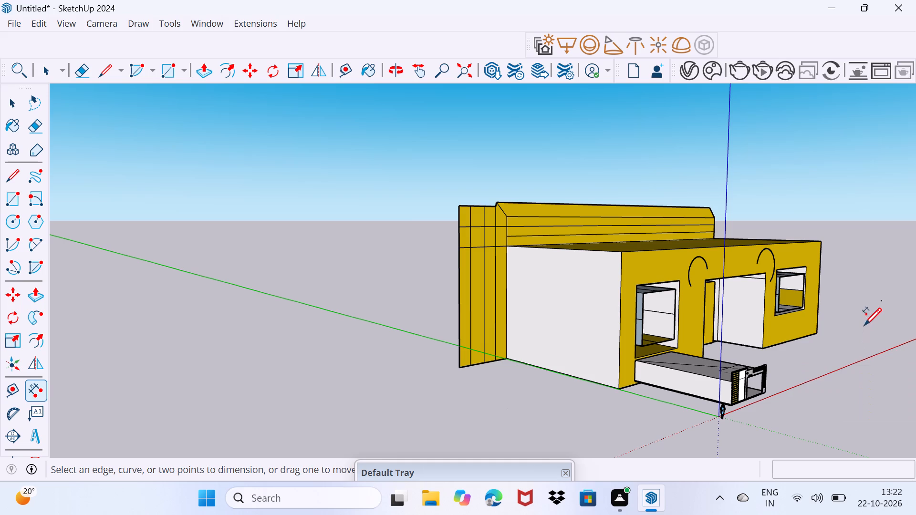
middle_click_drag(585, 354, 655, 368)
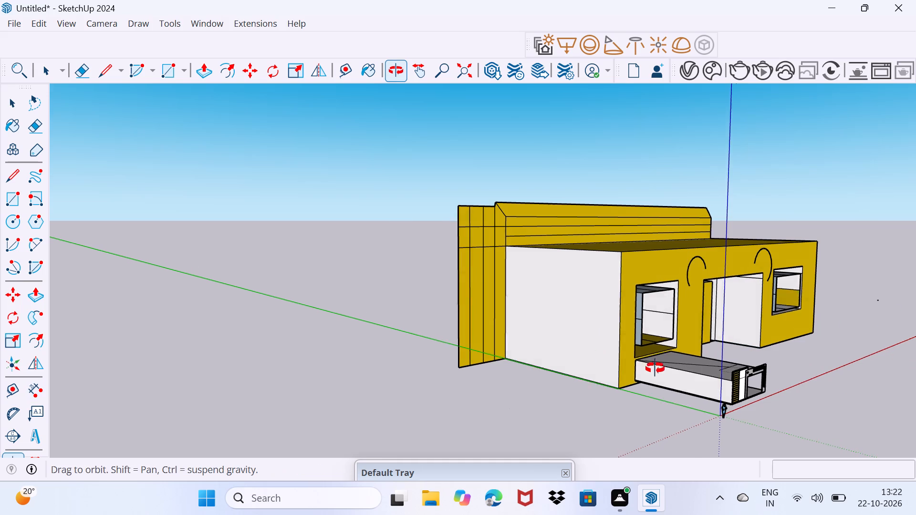
middle_click_drag(655, 368, 833, 391)
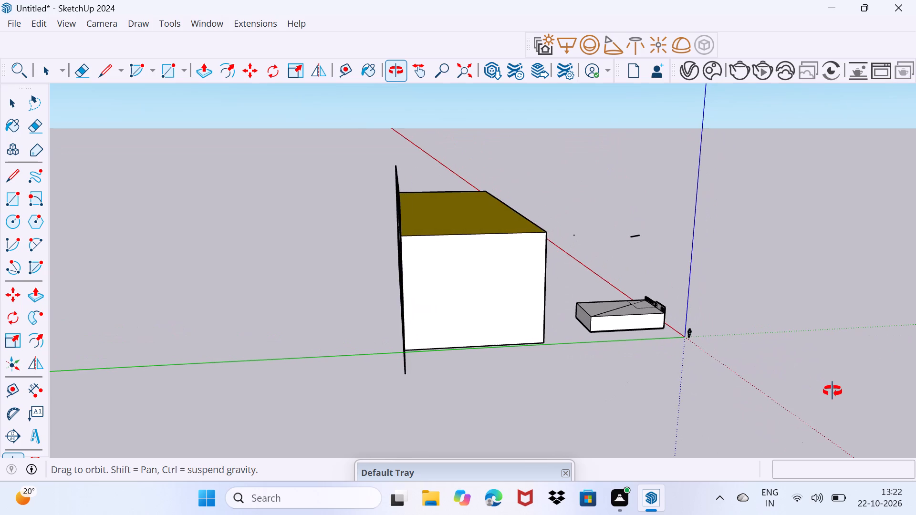
middle_click_drag(833, 391, 335, 310)
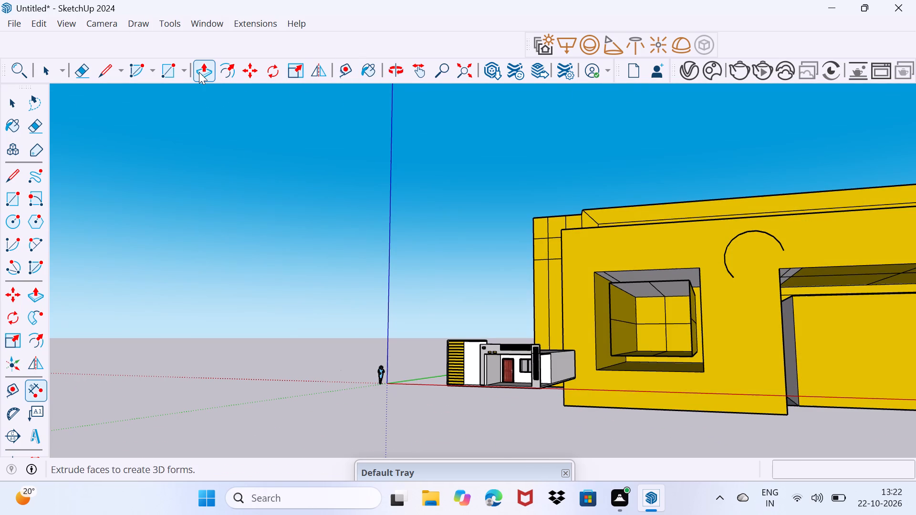
Dimension the full width of the facade from its top edge, placing the dimension line across the facade at about mid-height.
left_click(458, 81)
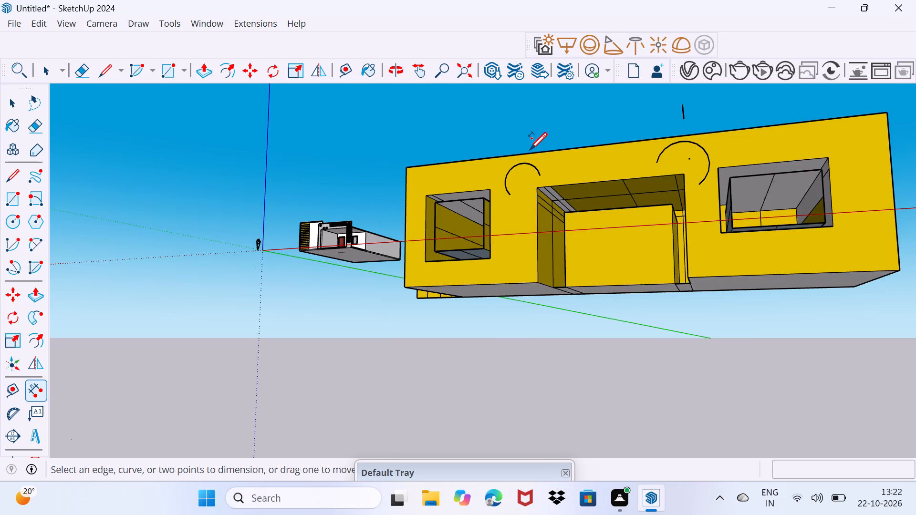
left_click_drag(530, 156, 536, 172)
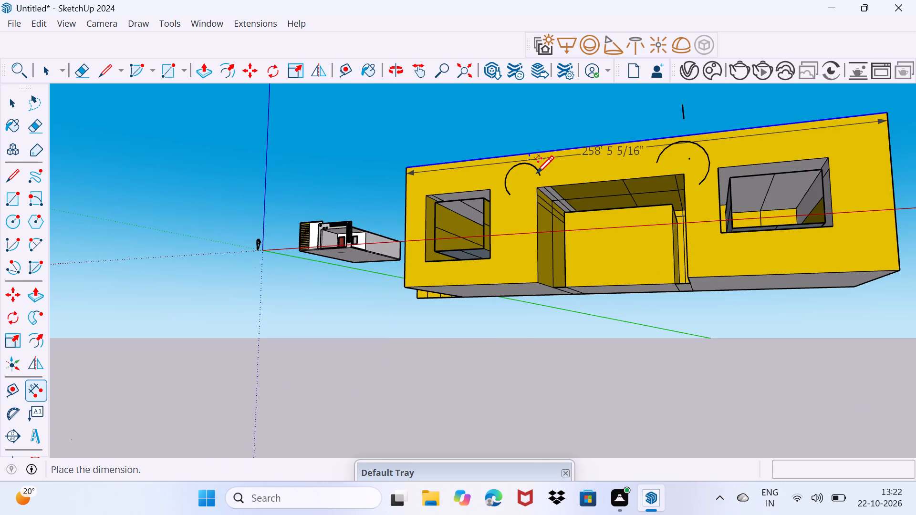
left_click_drag(536, 172, 562, 194)
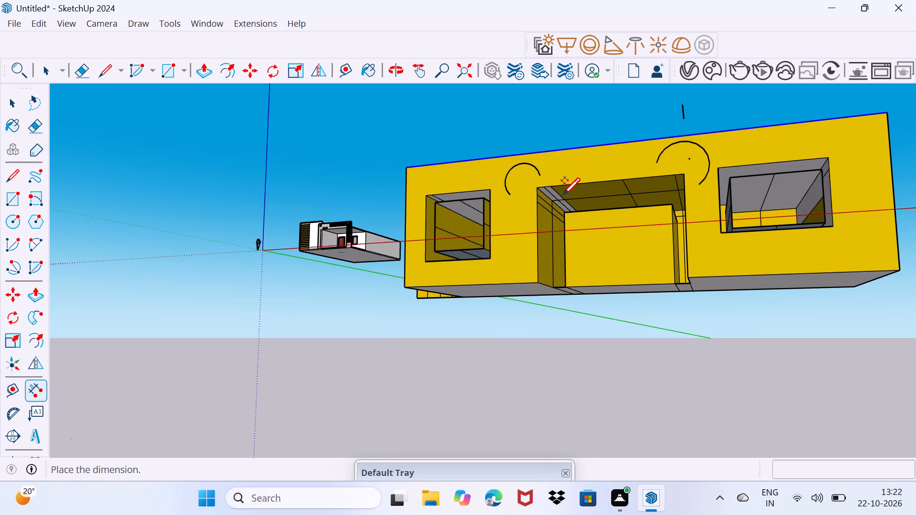
left_click_drag(562, 194, 406, 220)
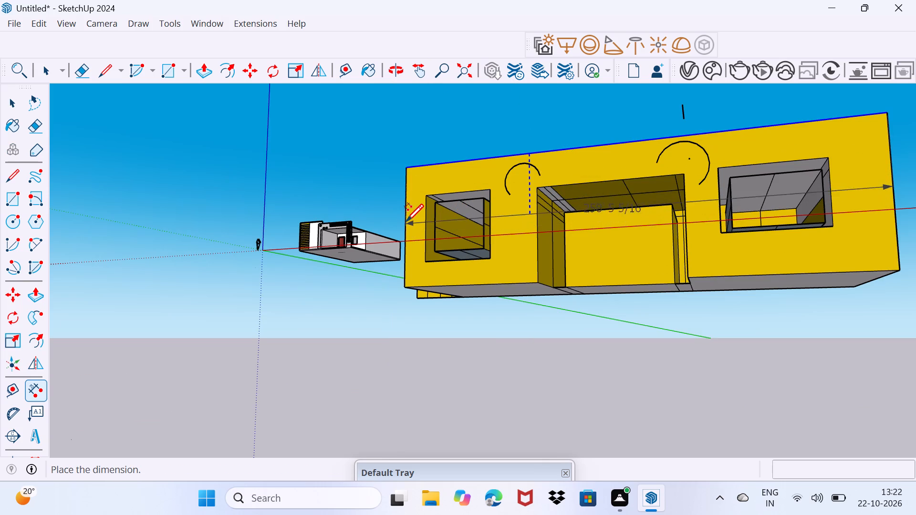
left_click_drag(406, 220, 402, 224)
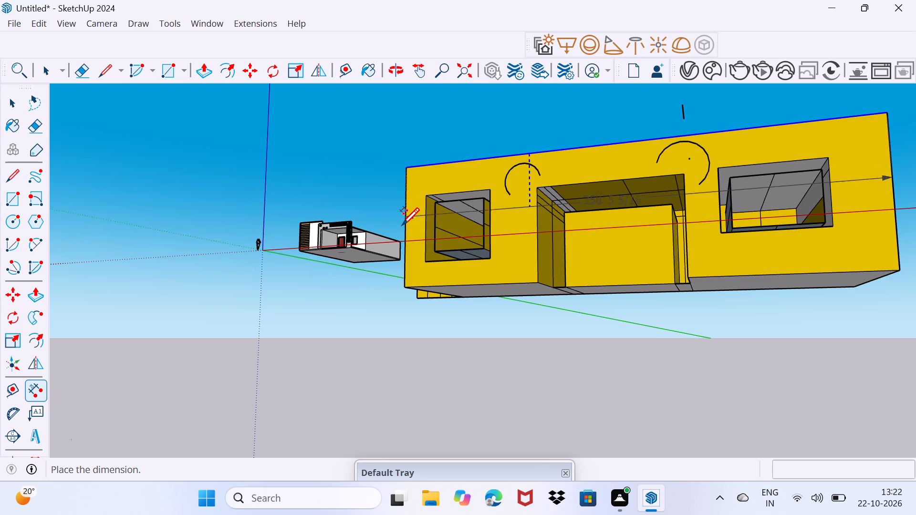
left_click_drag(402, 224, 399, 232)
left_click(400, 232)
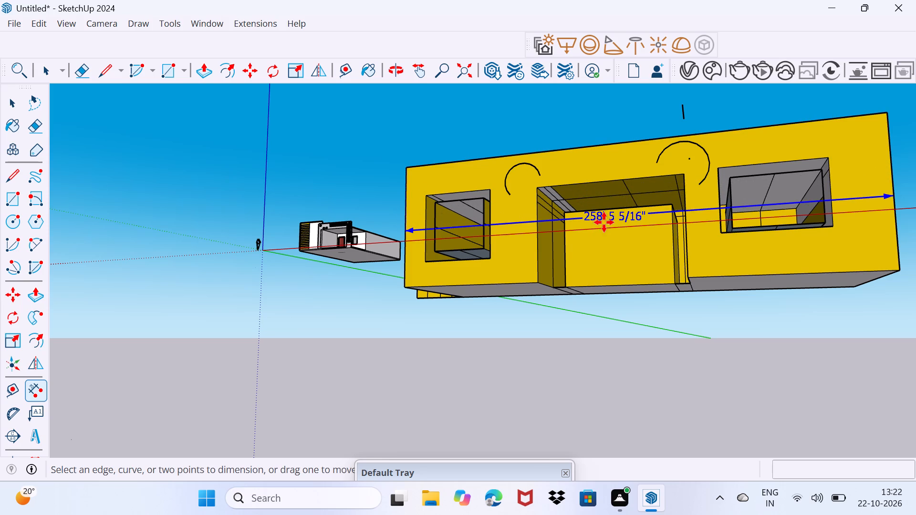
left_click(895, 196)
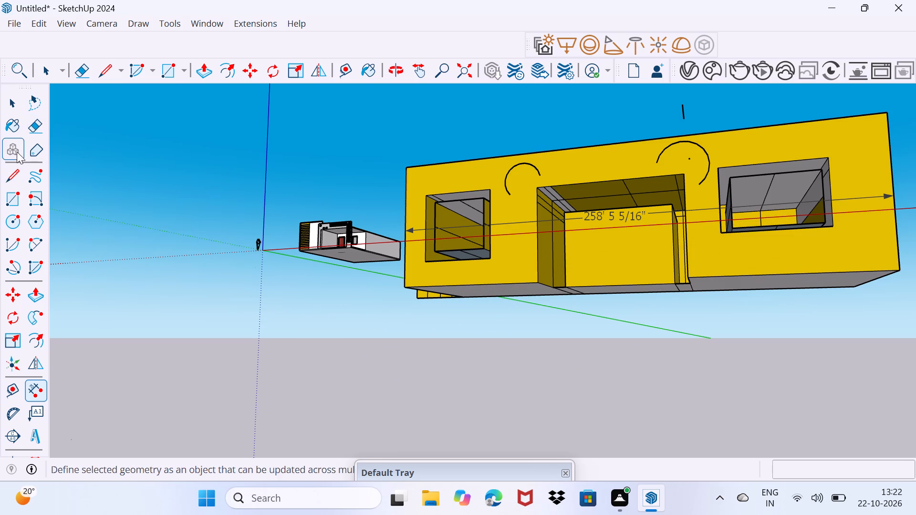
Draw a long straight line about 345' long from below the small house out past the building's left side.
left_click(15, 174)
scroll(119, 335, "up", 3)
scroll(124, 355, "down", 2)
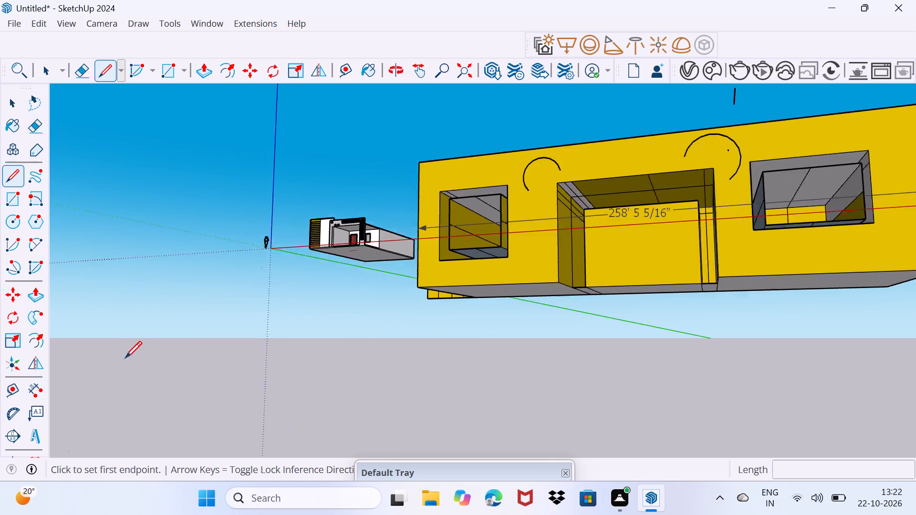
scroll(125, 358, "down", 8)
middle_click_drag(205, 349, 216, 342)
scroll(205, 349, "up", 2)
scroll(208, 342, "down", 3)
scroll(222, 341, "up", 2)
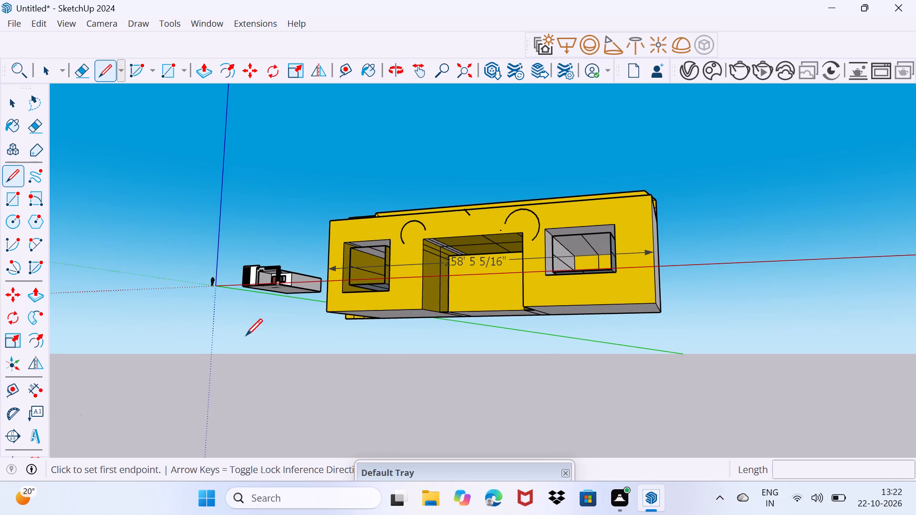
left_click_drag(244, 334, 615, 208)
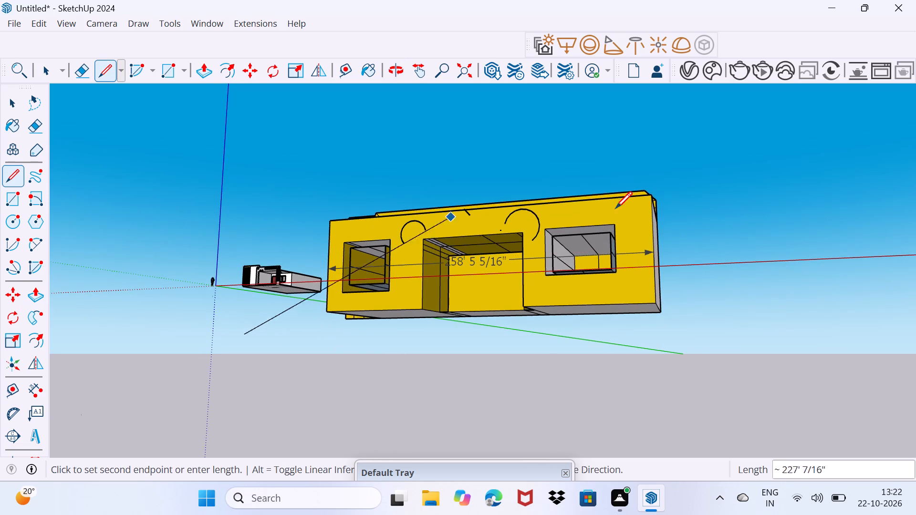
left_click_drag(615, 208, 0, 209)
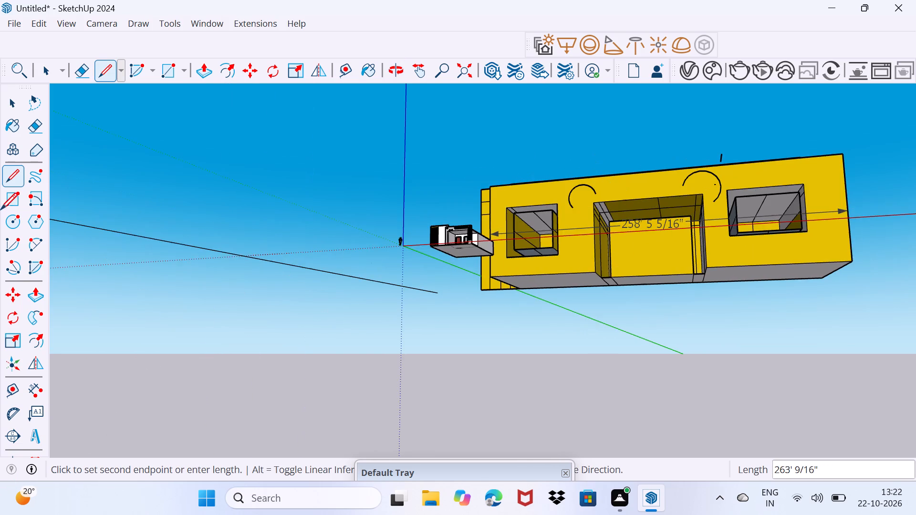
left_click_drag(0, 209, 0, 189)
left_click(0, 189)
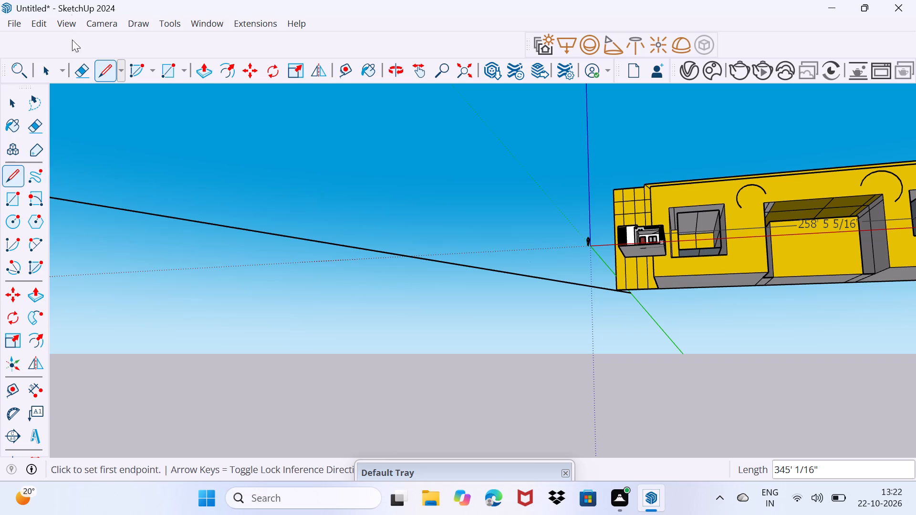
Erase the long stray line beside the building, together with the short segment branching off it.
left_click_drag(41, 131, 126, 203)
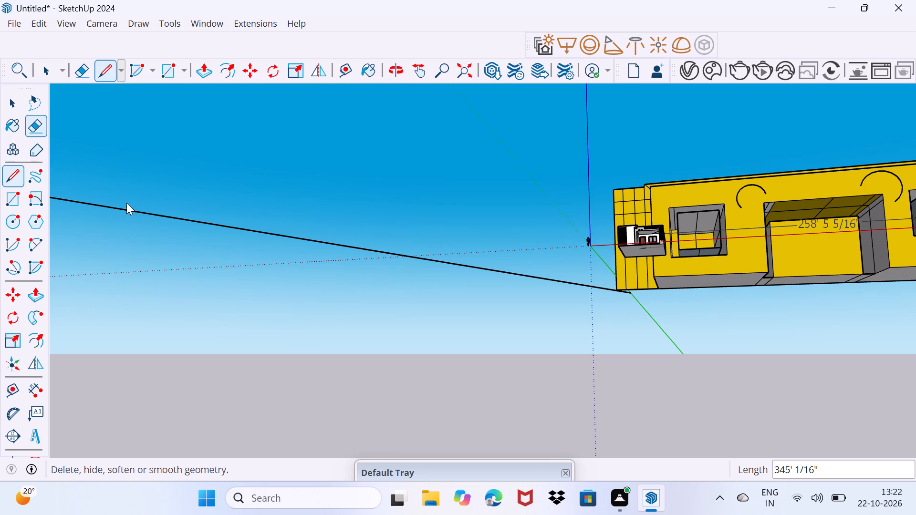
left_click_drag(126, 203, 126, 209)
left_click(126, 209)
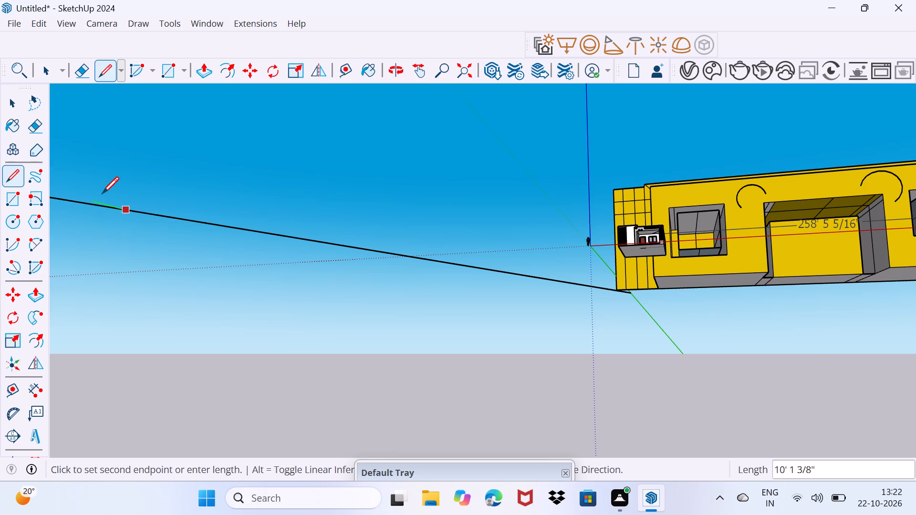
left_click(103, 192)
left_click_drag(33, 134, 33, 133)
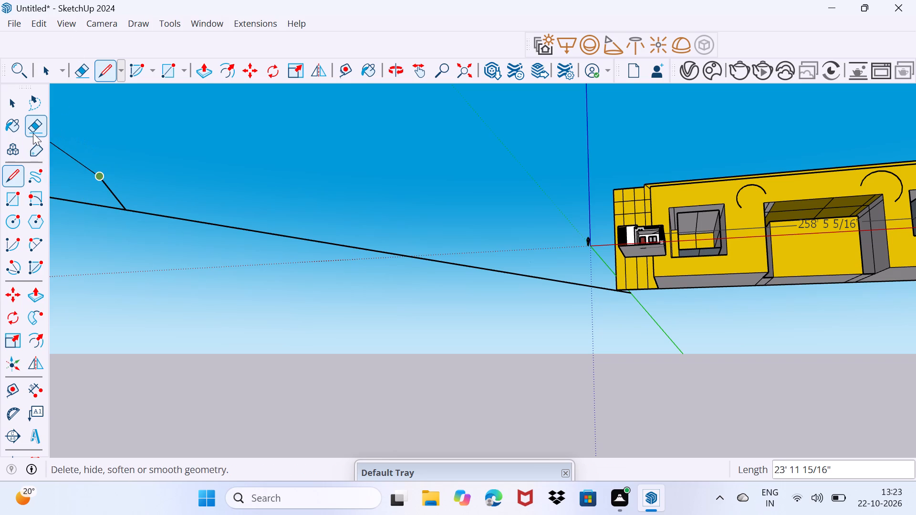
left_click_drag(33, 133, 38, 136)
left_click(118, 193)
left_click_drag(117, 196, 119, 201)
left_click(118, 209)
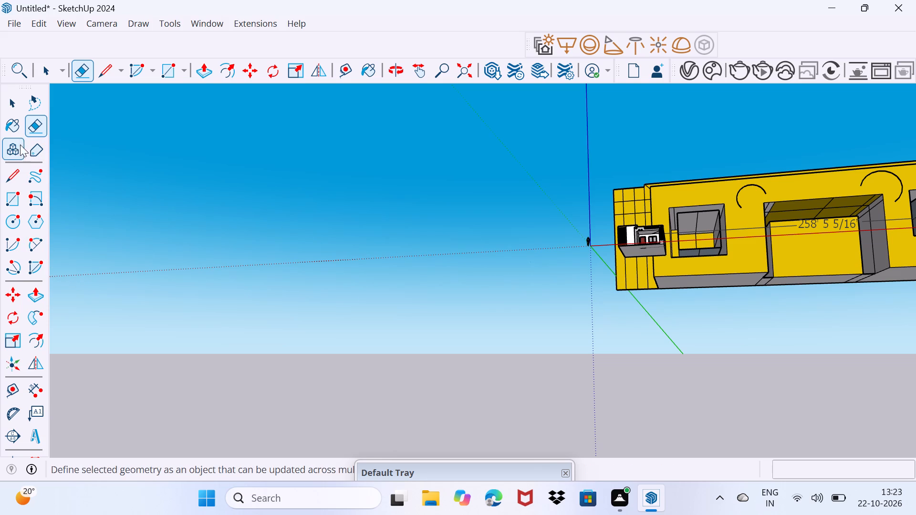
Examine the whole model and the dimensioned front facade from far and near.
left_click(2, 172)
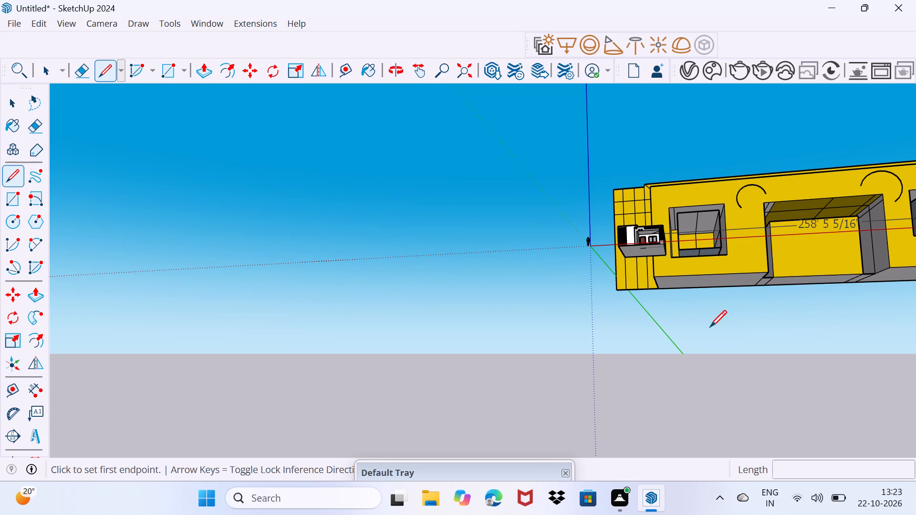
scroll(734, 345, "up", 3)
scroll(737, 368, "down", 11)
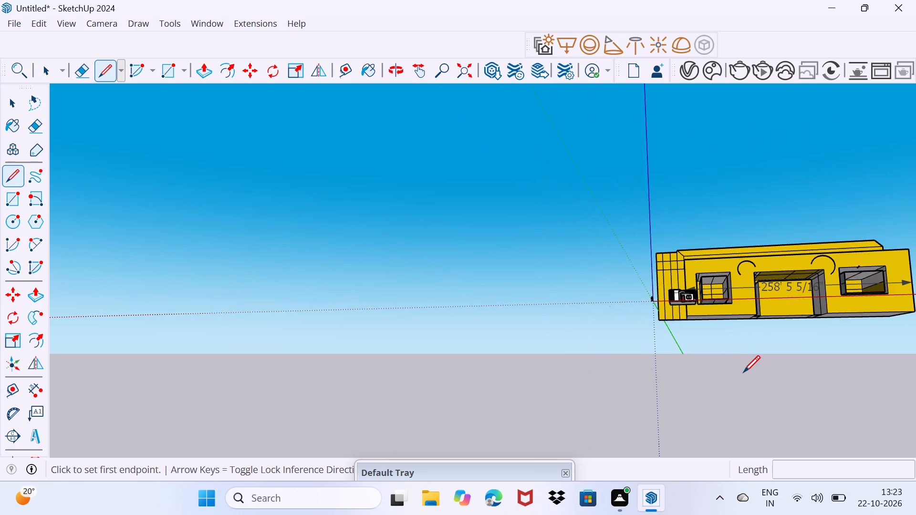
scroll(743, 372, "down", 16)
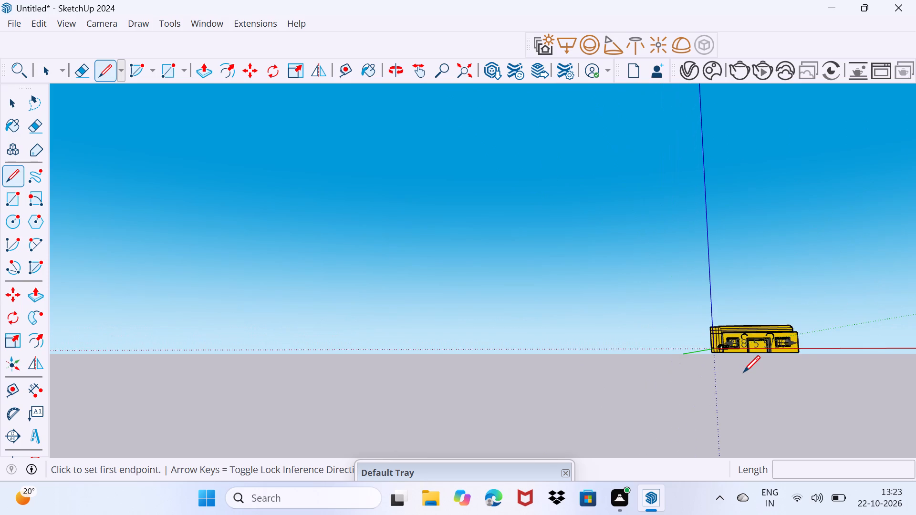
scroll(743, 372, "up", 2)
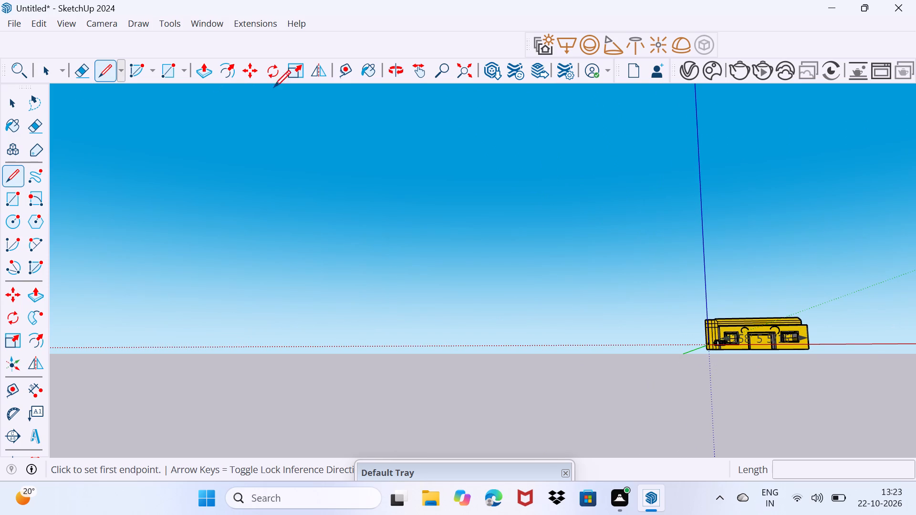
left_click(462, 67)
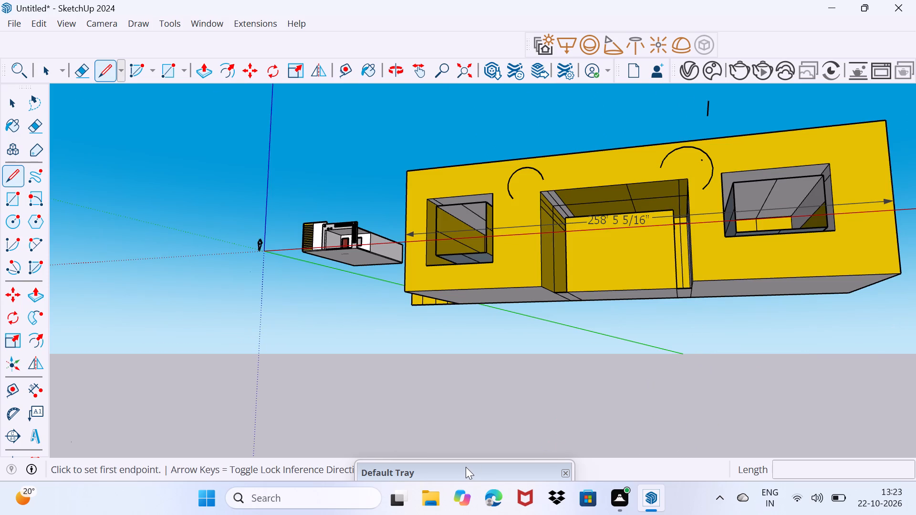
middle_click_drag(479, 472, 546, 470)
scroll(548, 481, "up", 1)
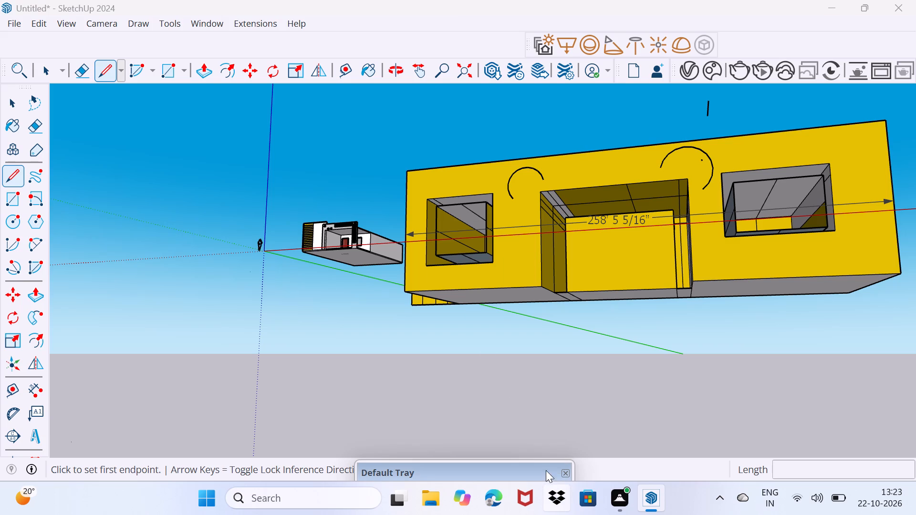
middle_click_drag(546, 470, 471, 342)
middle_click_drag(463, 341, 558, 392)
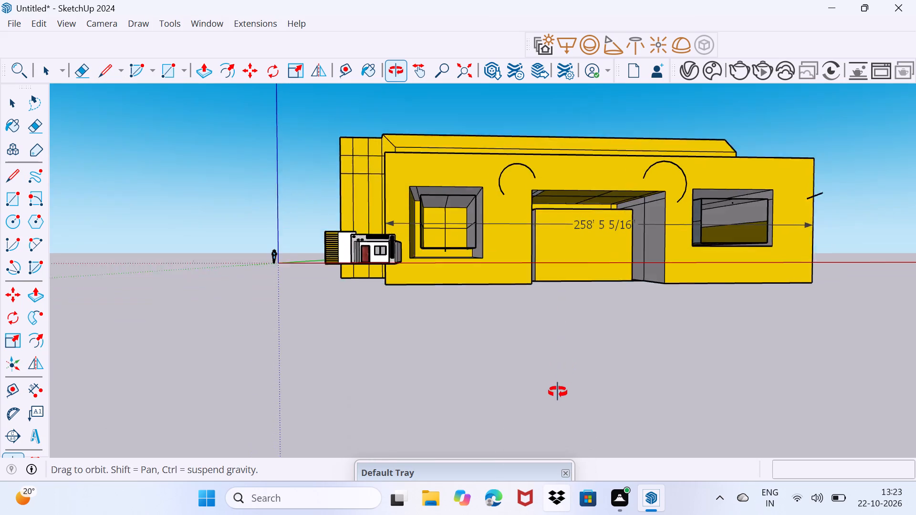
middle_click_drag(558, 392, 556, 399)
middle_click(542, 392)
scroll(542, 392, "up", 3)
scroll(541, 392, "down", 1)
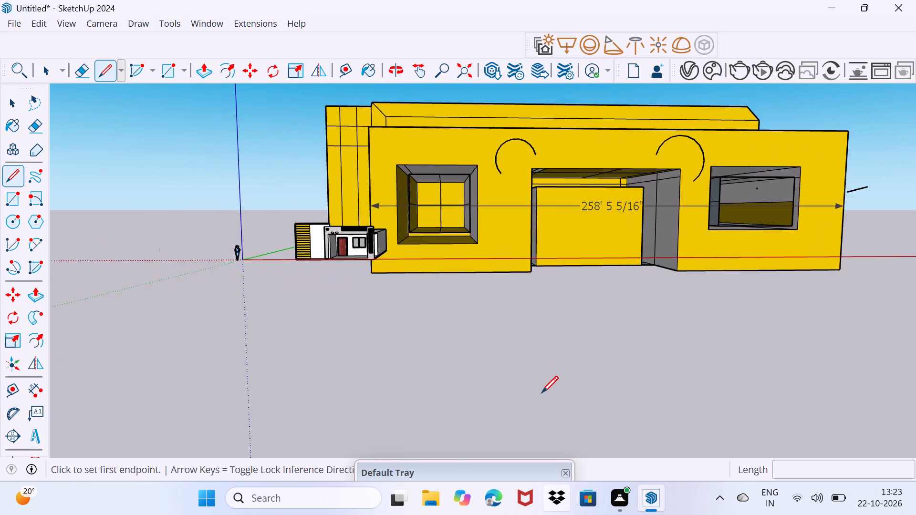
scroll(541, 392, "down", 2)
middle_click_drag(541, 392, 549, 362)
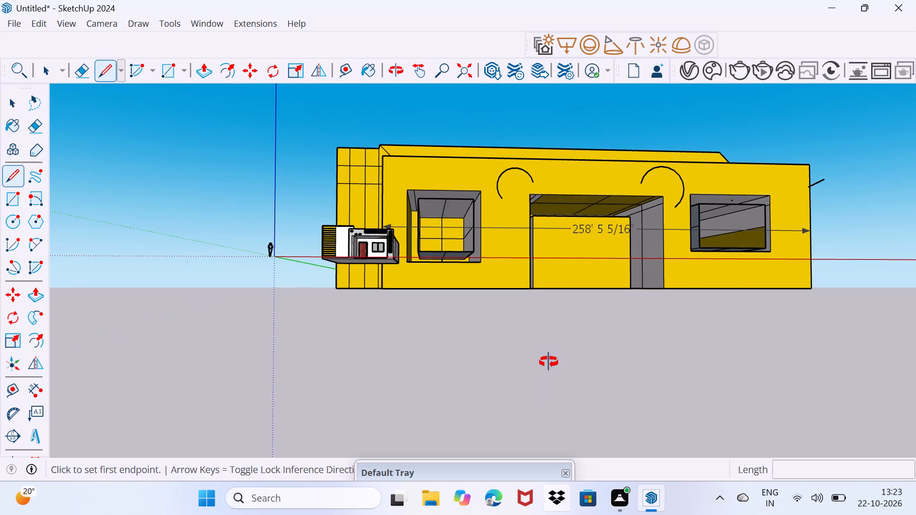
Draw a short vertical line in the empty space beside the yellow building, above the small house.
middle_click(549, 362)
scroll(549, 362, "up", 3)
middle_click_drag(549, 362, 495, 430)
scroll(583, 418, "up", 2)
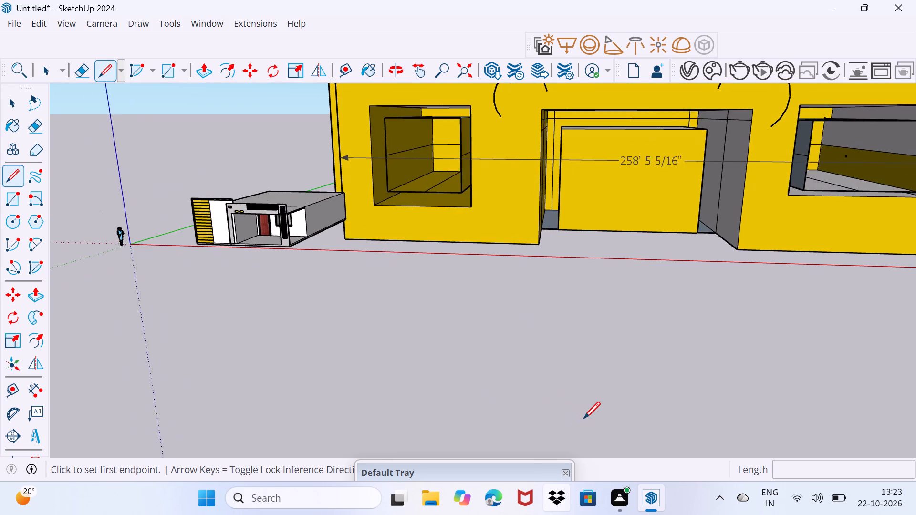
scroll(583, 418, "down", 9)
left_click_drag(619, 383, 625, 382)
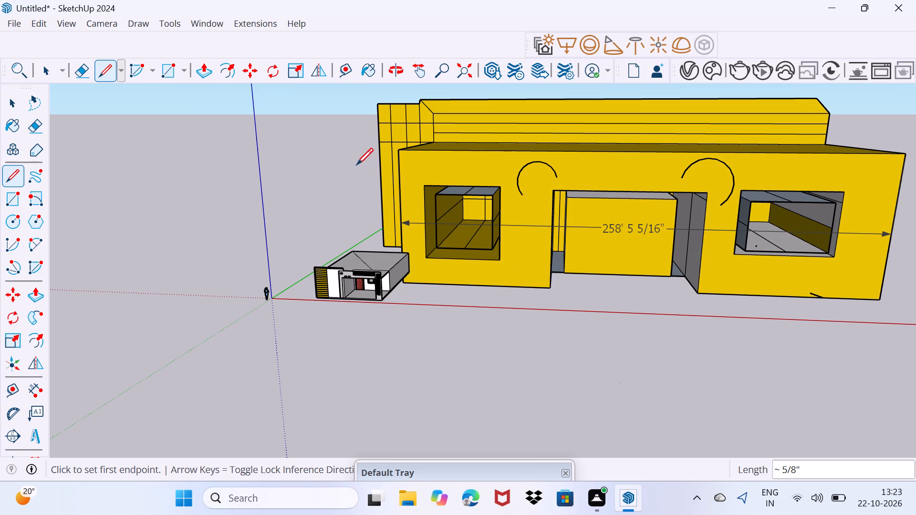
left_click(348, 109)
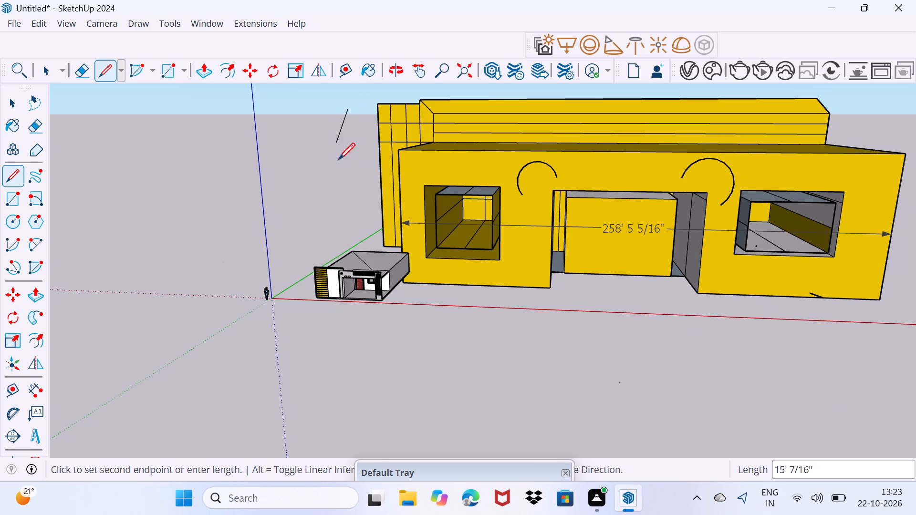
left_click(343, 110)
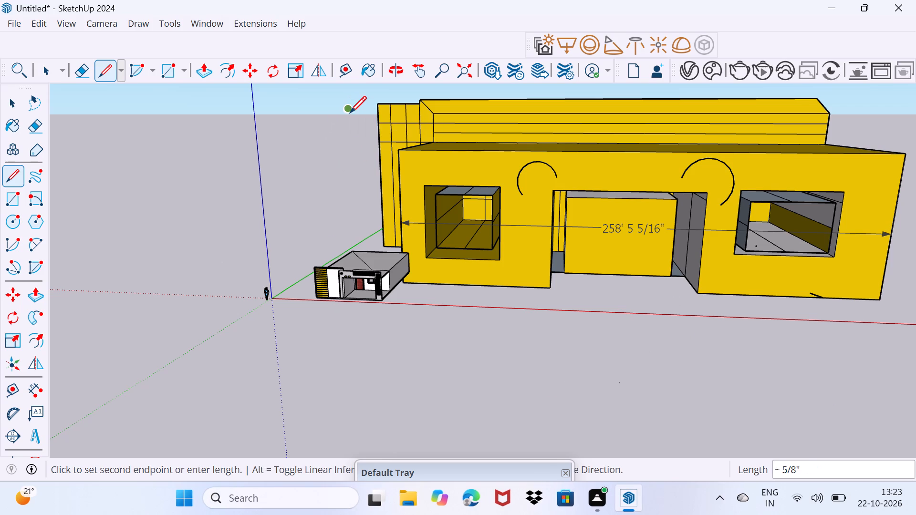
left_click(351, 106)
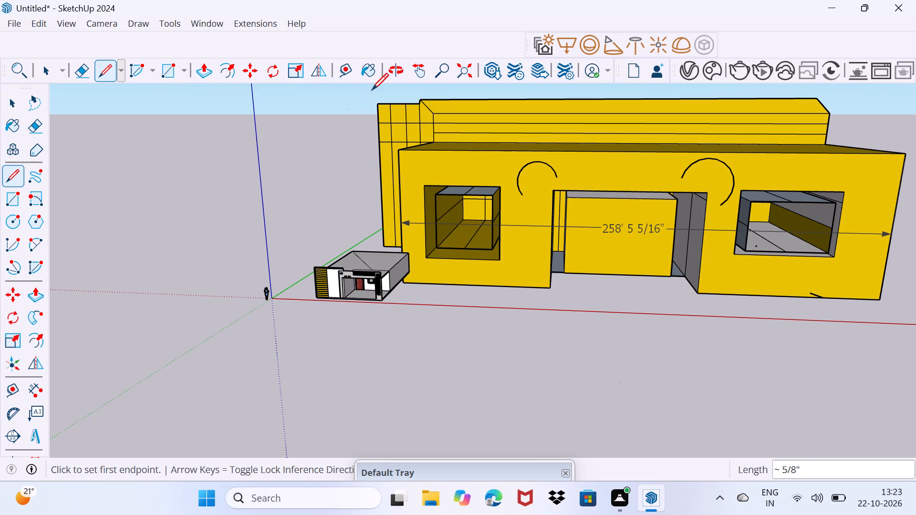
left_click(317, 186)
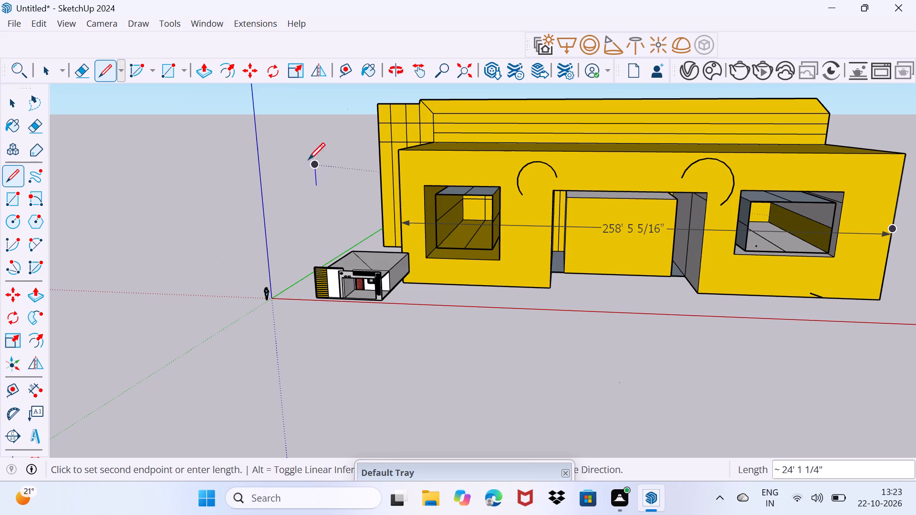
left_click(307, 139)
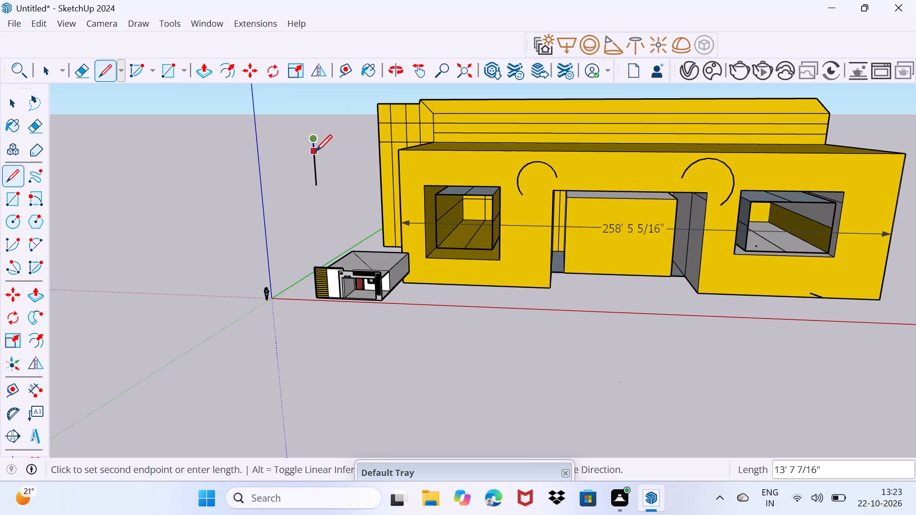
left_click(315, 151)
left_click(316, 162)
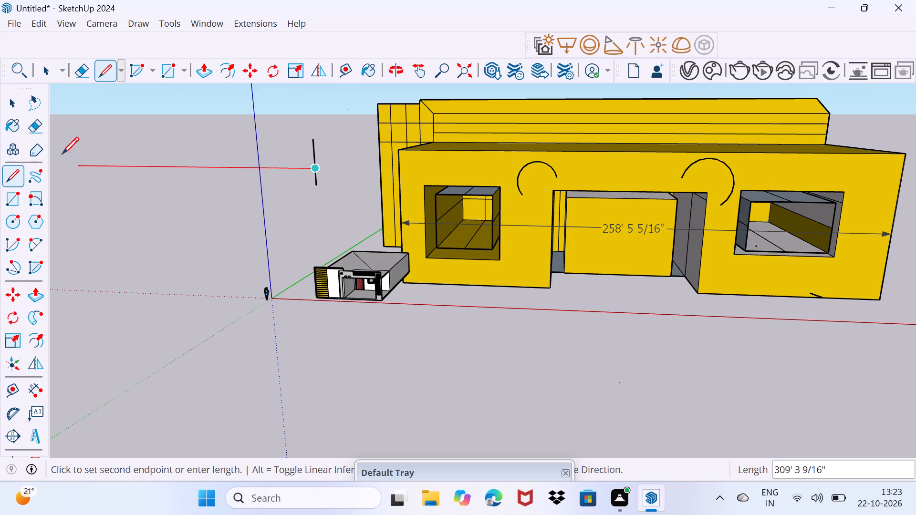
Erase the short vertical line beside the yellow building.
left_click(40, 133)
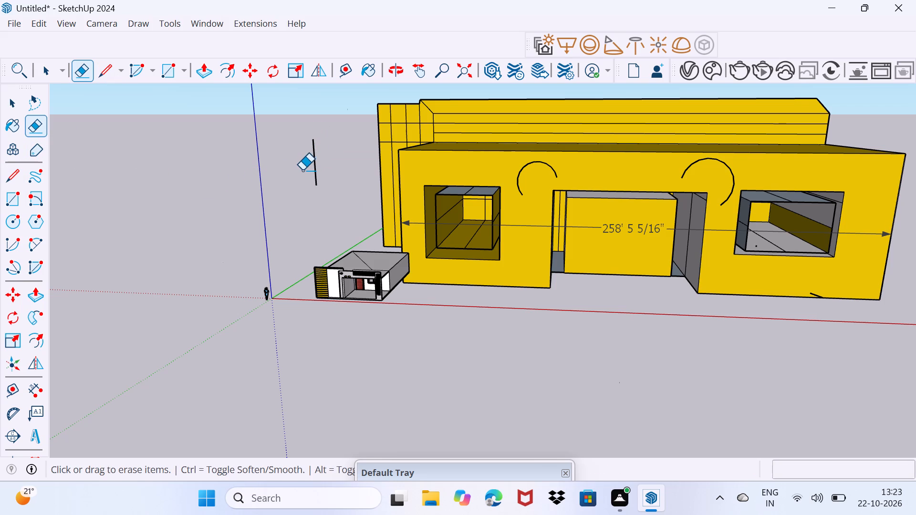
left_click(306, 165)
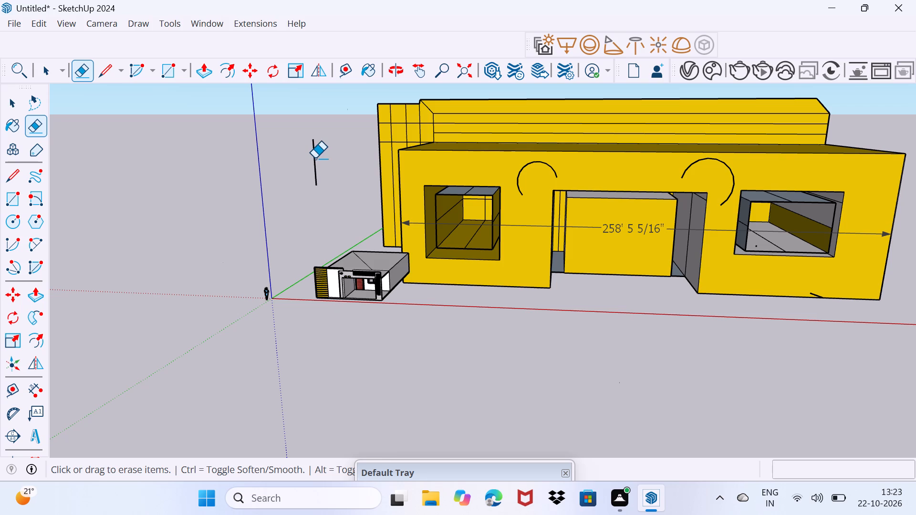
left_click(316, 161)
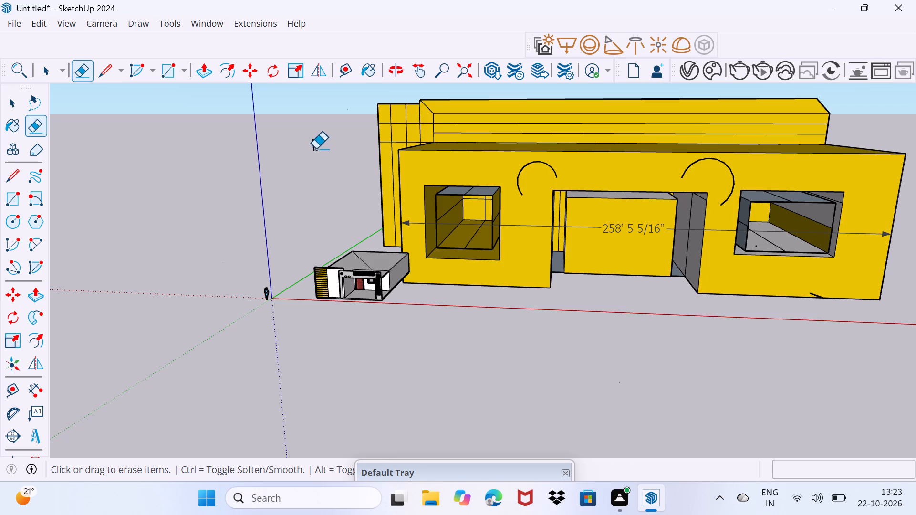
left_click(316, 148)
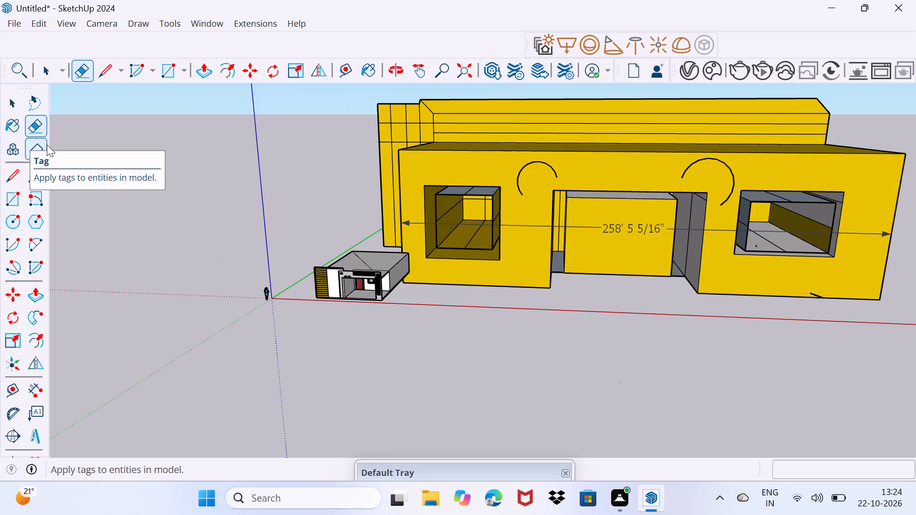
Erase the full-width facade dimension and the tiny stray mark inside the right-hand window opening.
left_click(9, 175)
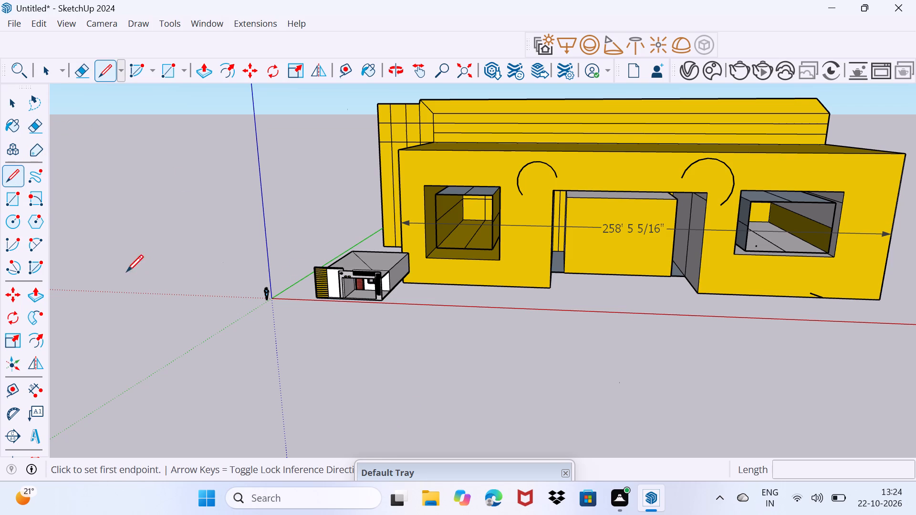
left_click(34, 118)
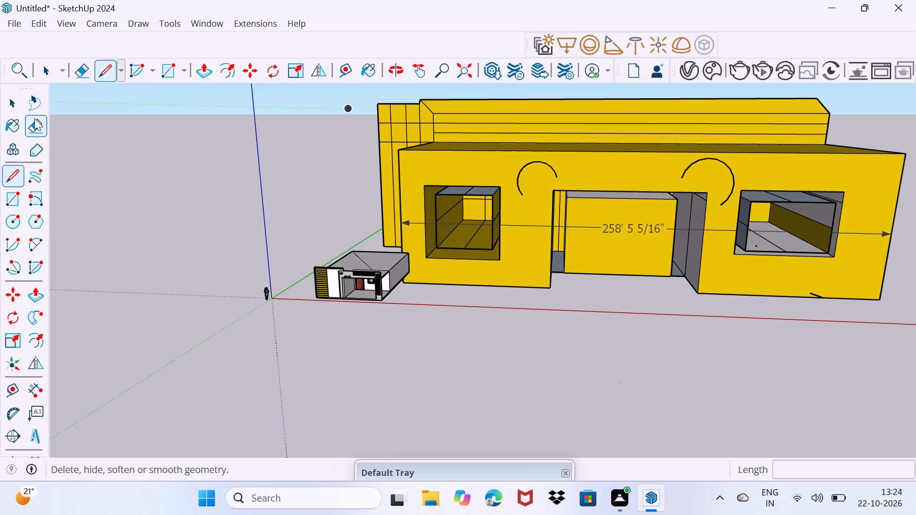
left_click(843, 232)
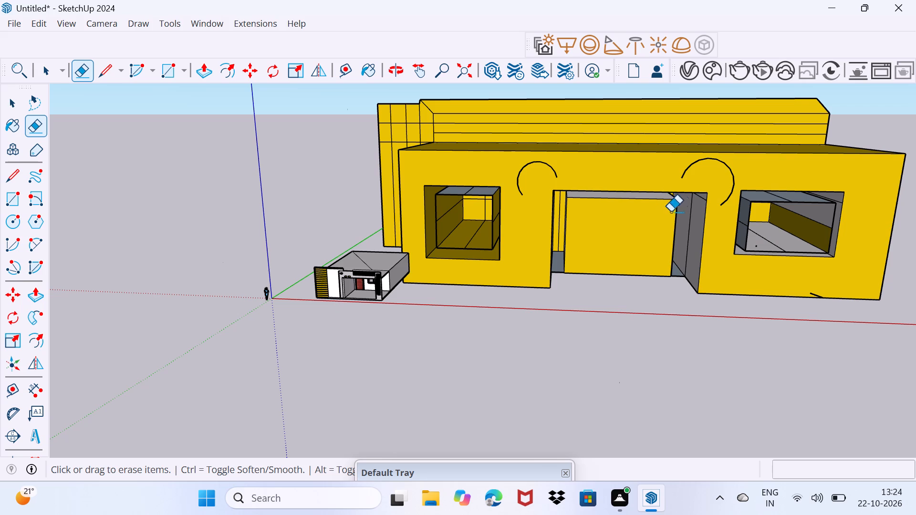
left_click(755, 245)
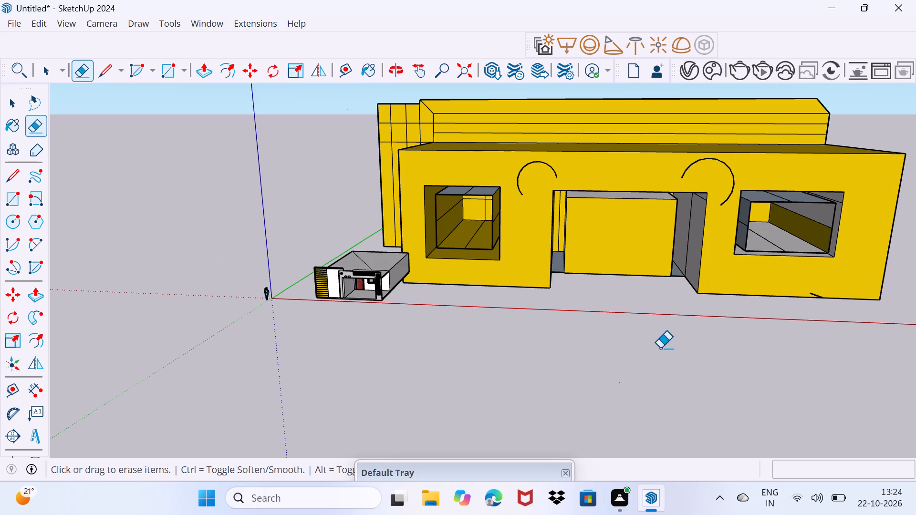
Erase the vertical and roof edges at the yellow building's left end, removing its left wall, roof and front facade faces.
scroll(616, 391, "down", 3)
scroll(616, 391, "up", 2)
scroll(616, 391, "down", 3)
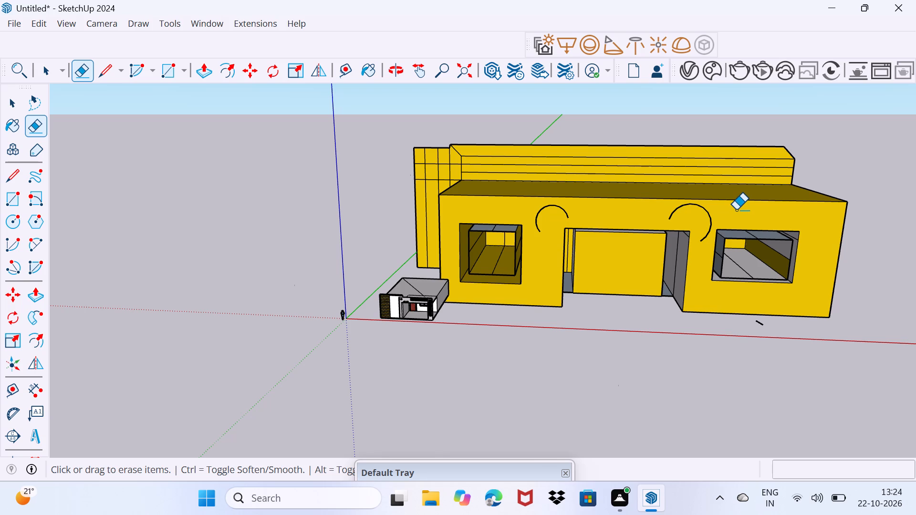
scroll(736, 210, "down", 3)
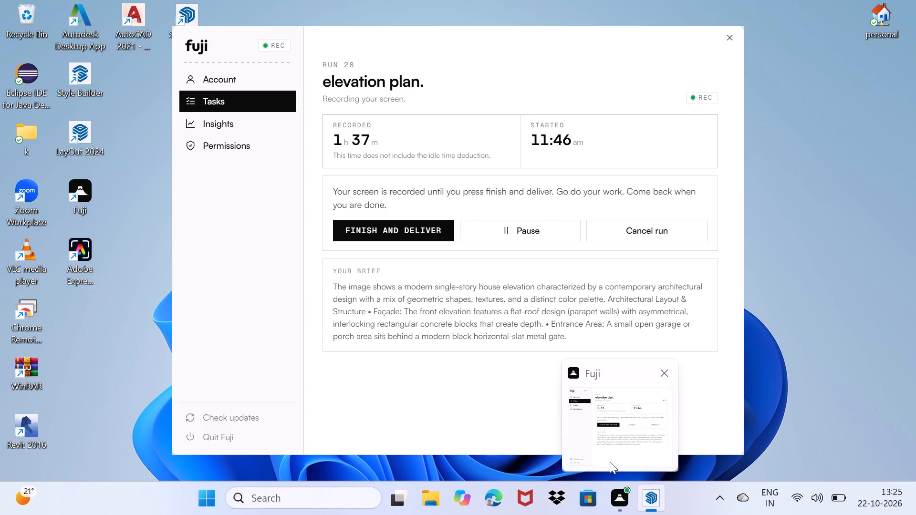
scroll(368, 348, "up", 2)
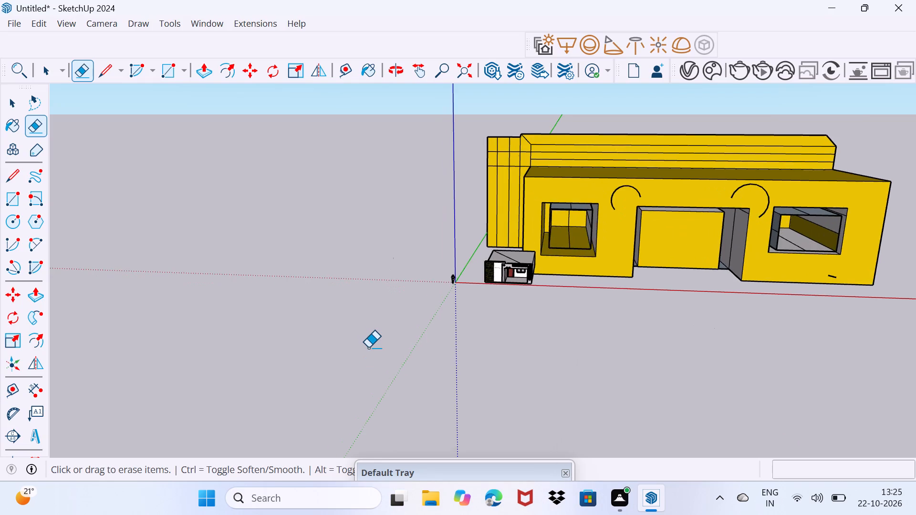
scroll(368, 348, "up", 4)
middle_click_drag(365, 331, 537, 350)
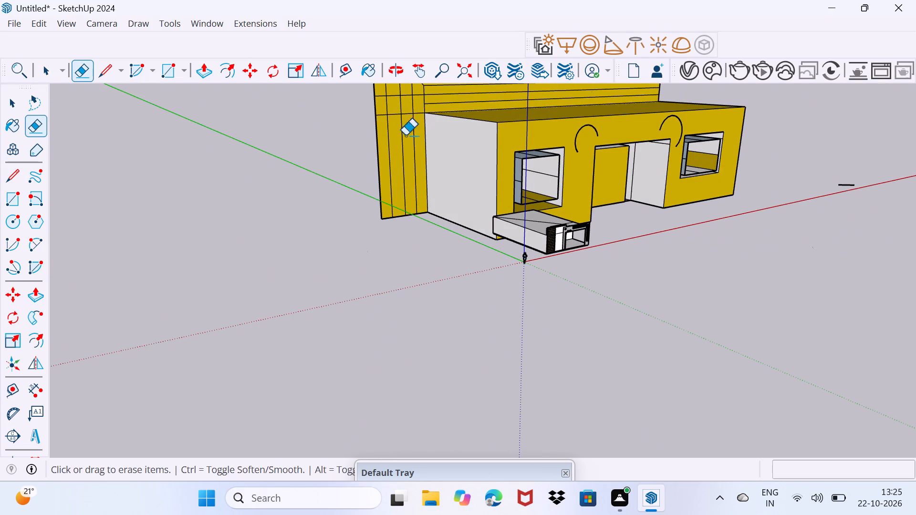
left_click_drag(362, 164, 526, 117)
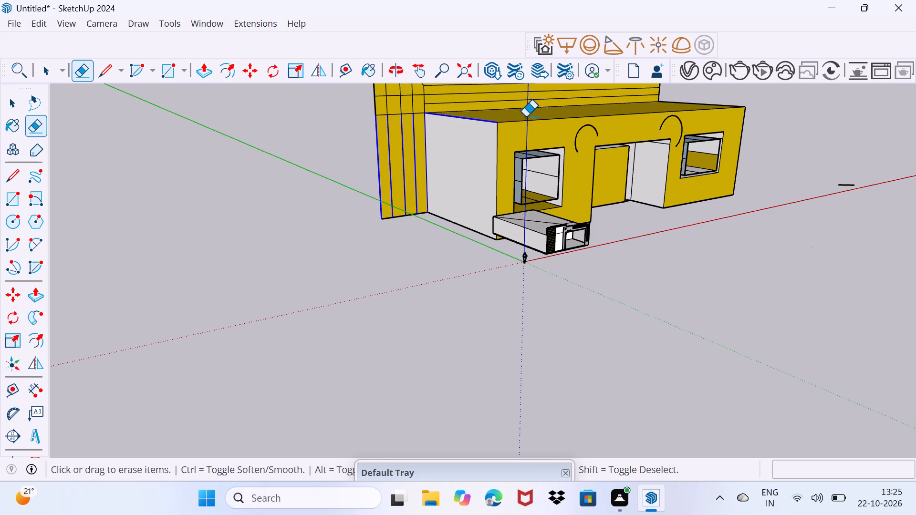
left_click_drag(526, 117, 494, 149)
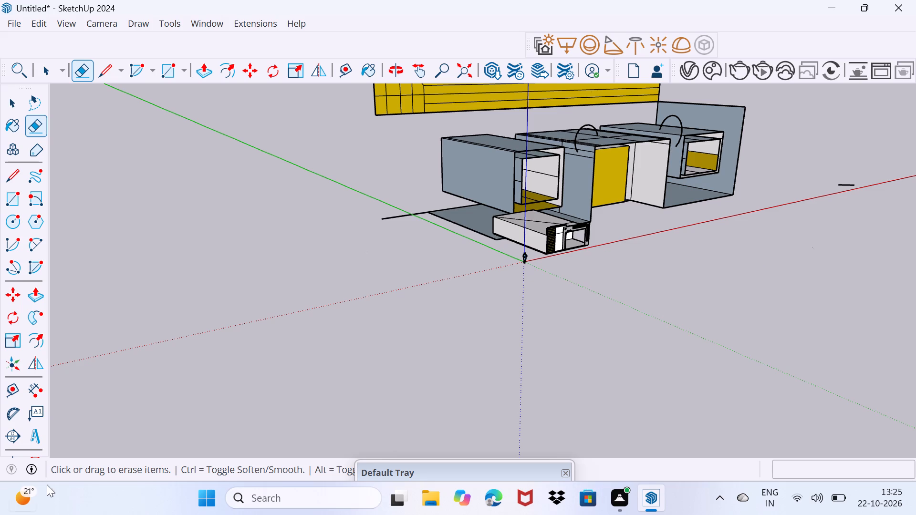
Erase the sloped upper band, the base edges and the outer window-box edges from behind the yellow building.
scroll(459, 292, "down", 2)
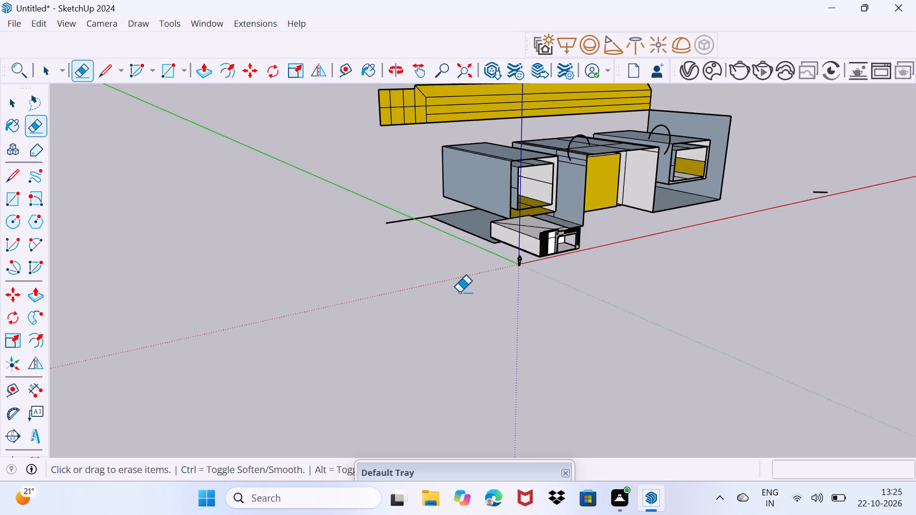
scroll(459, 292, "down", 3)
middle_click_drag(308, 325, 710, 340)
left_click_drag(392, 235, 392, 235)
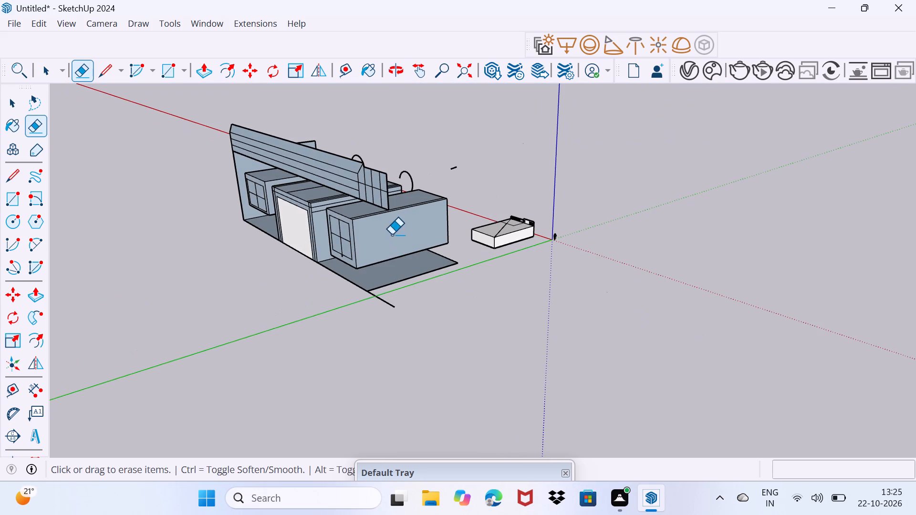
left_click_drag(392, 235, 271, 130)
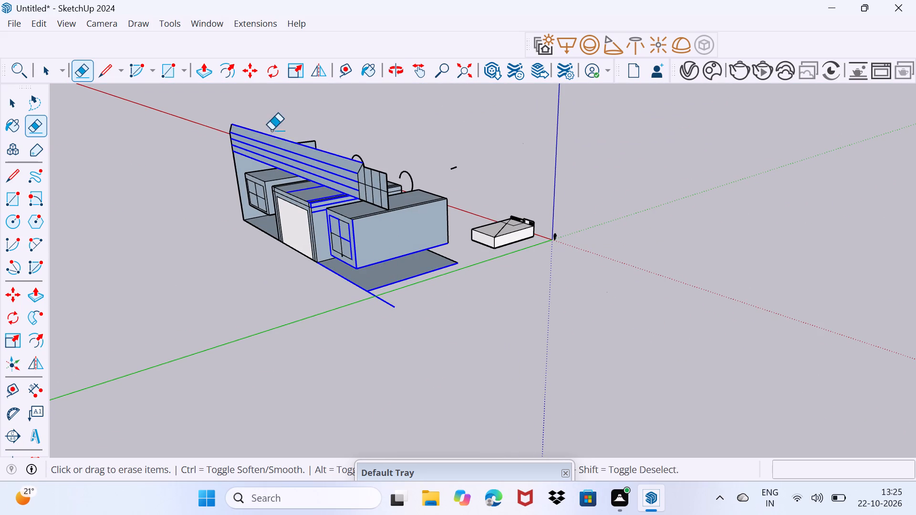
left_click_drag(271, 130, 270, 147)
middle_click_drag(345, 203, 318, 262)
left_click_drag(421, 254, 249, 130)
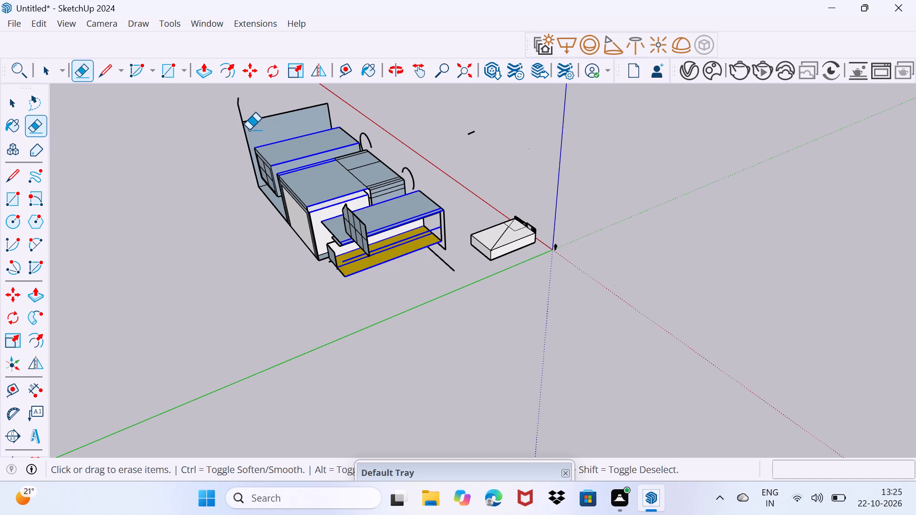
left_click_drag(249, 130, 249, 130)
Erase the short stray line lying out in front of the yellow building.
middle_click_drag(428, 156, 0, 216)
scroll(516, 192, "down", 3)
left_click_drag(664, 246, 671, 239)
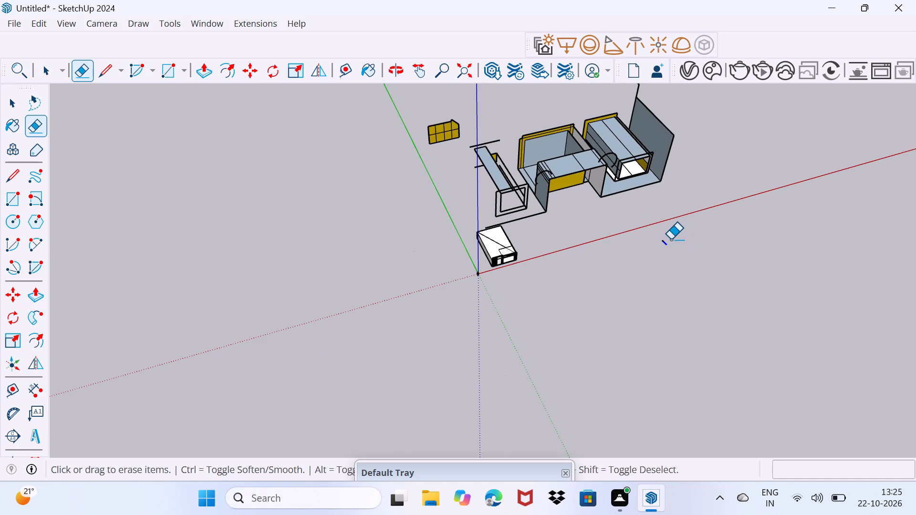
left_click_drag(671, 239, 670, 240)
left_click_drag(665, 240, 628, 246)
Erase the base line beside the small house and most of the remaining left window box.
scroll(635, 228, "up", 5)
middle_click_drag(634, 248, 524, 230)
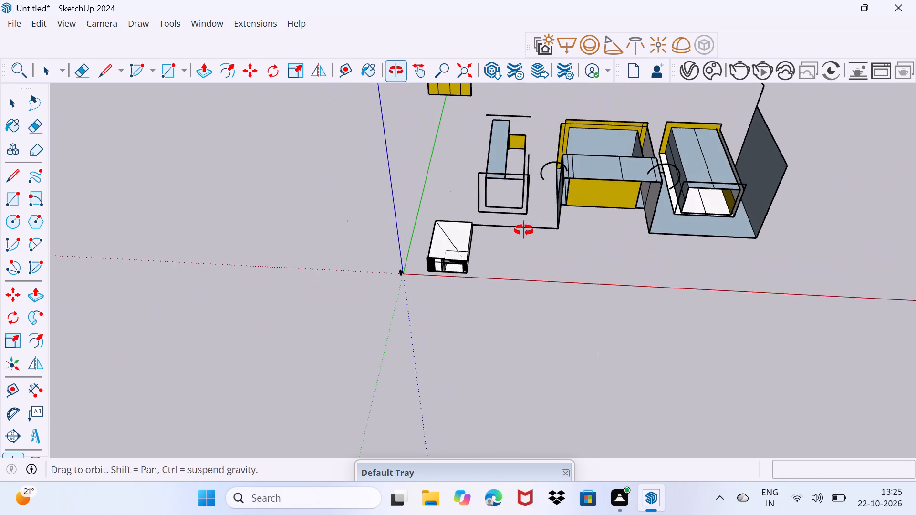
middle_click_drag(524, 230, 524, 229)
left_click_drag(532, 222, 509, 192)
left_click_drag(486, 176, 521, 218)
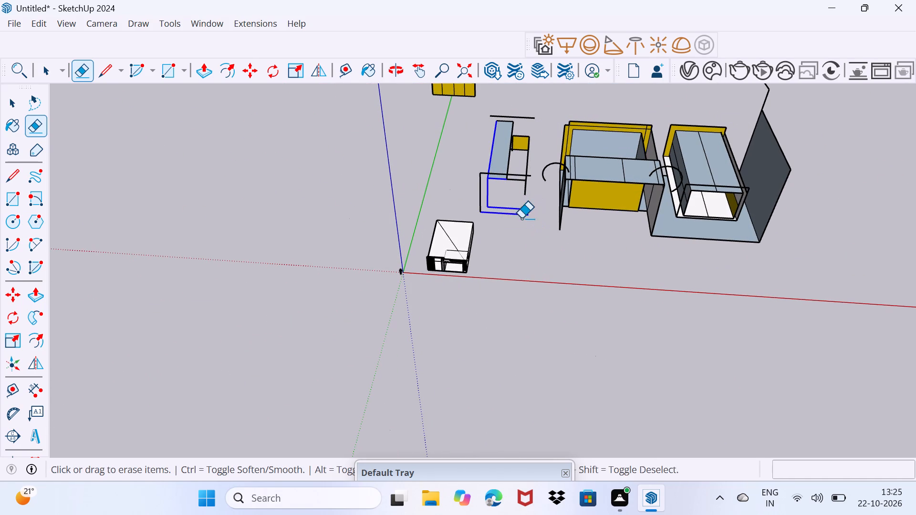
left_click_drag(521, 218, 522, 223)
left_click_drag(507, 129, 537, 196)
Erase the central opening, the facade arcs, the right wall and most of the right window box.
left_click_drag(499, 174, 781, 128)
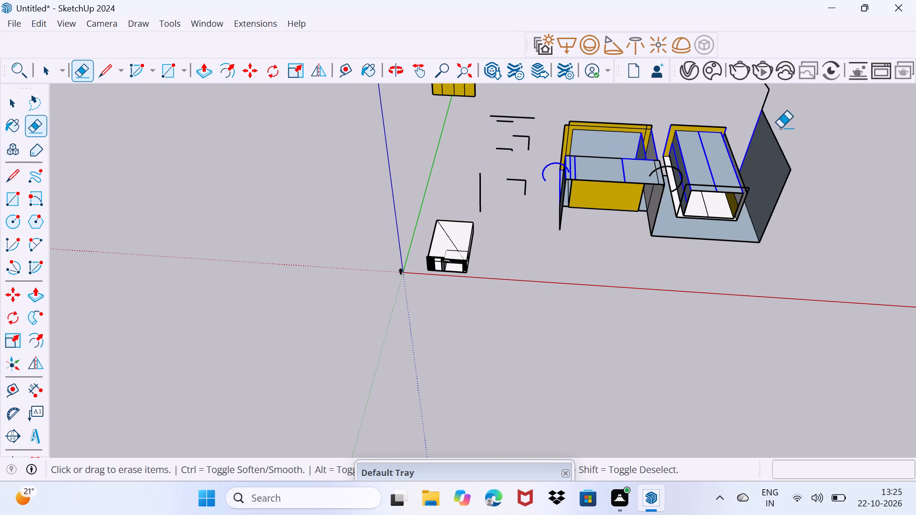
left_click_drag(781, 128, 589, 225)
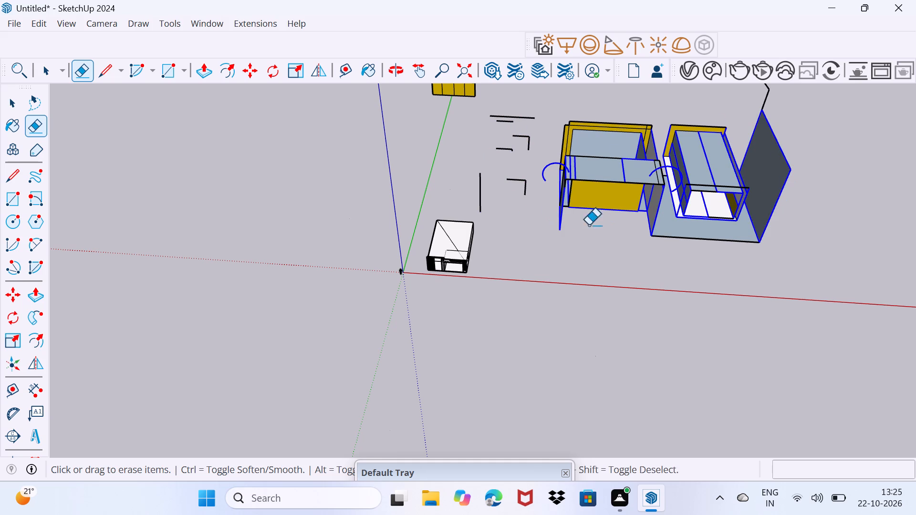
left_click_drag(589, 225, 589, 152)
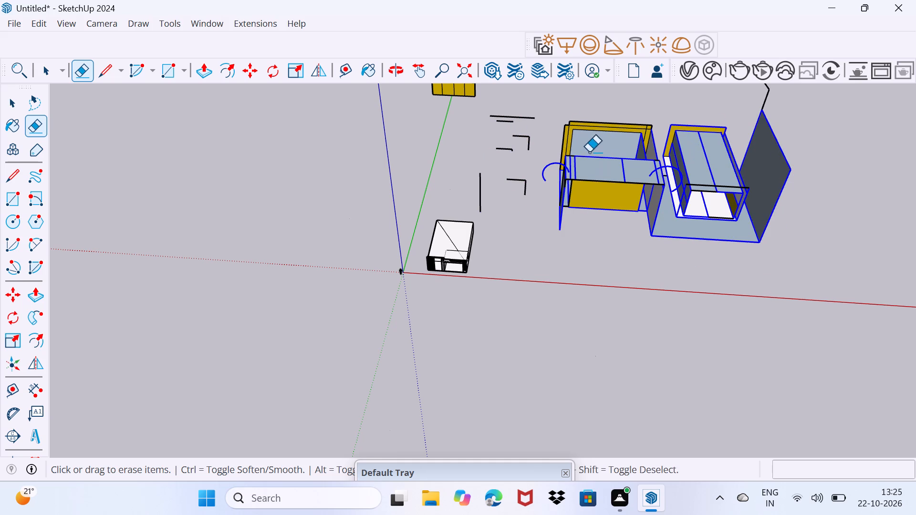
left_click_drag(589, 152, 618, 136)
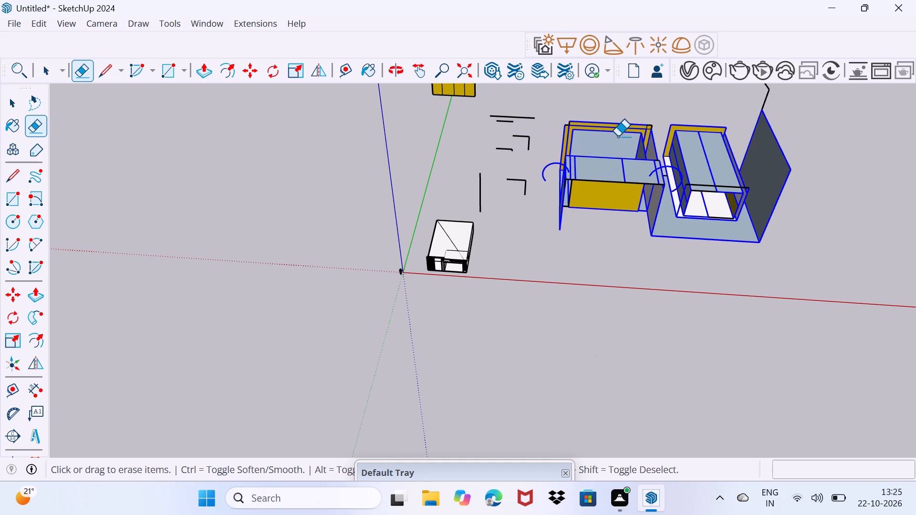
left_click_drag(618, 136, 613, 141)
left_click_drag(598, 124, 654, 254)
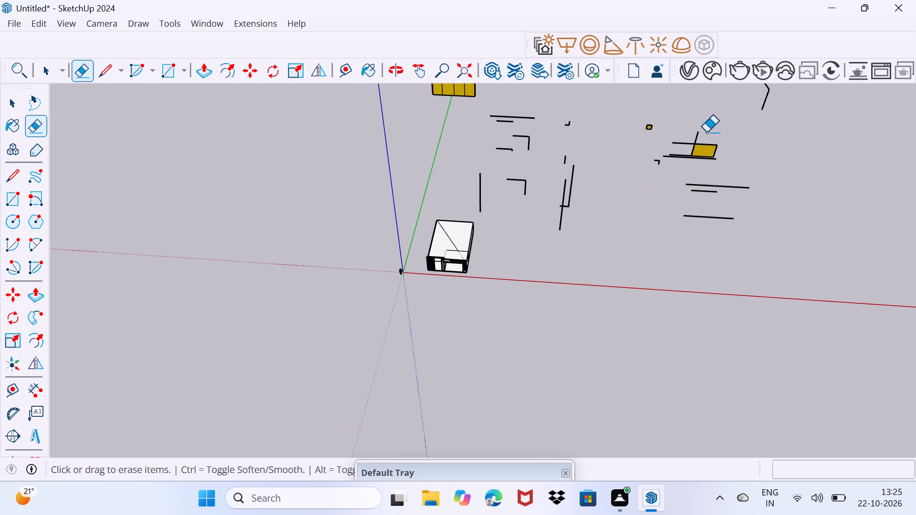
Erase the remaining loose lines, the small yellow faces and the gridded yellow panel around and behind the small house.
left_click_drag(694, 127, 736, 265)
left_click_drag(647, 126, 629, 154)
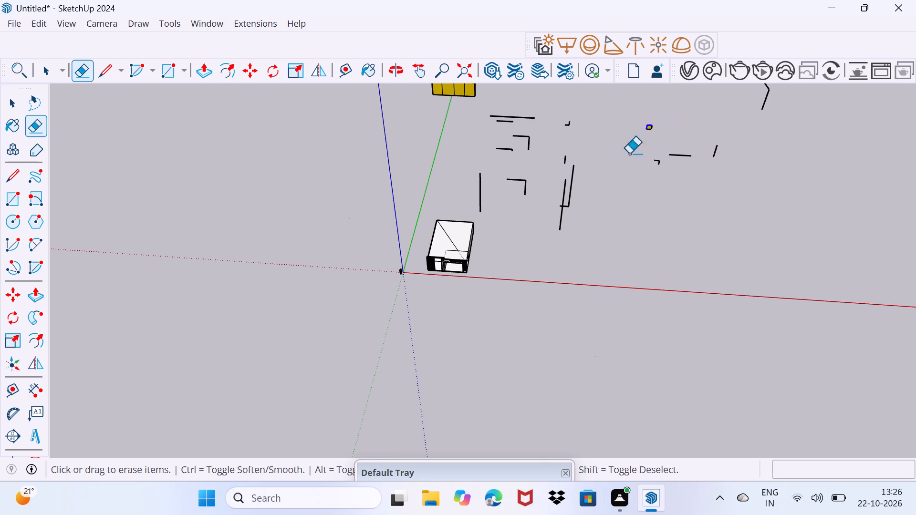
left_click_drag(629, 154, 625, 161)
left_click_drag(634, 123, 715, 143)
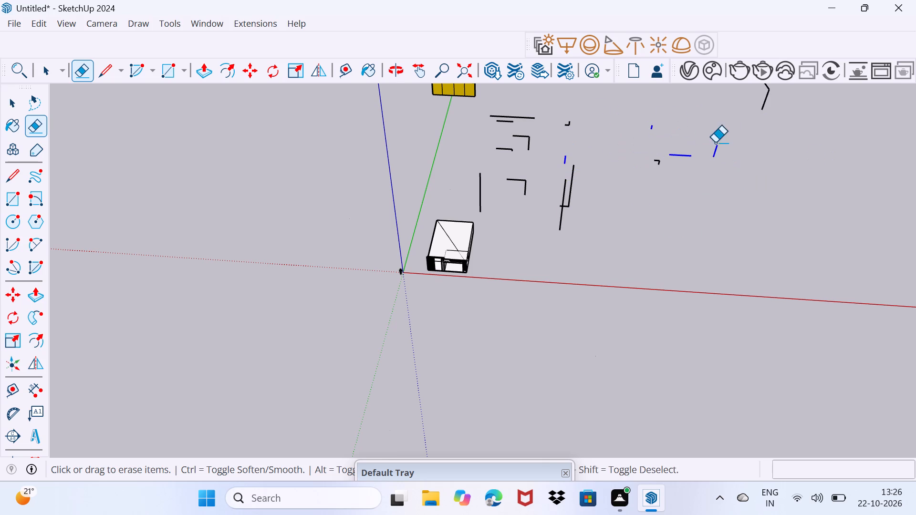
left_click_drag(715, 143, 574, 165)
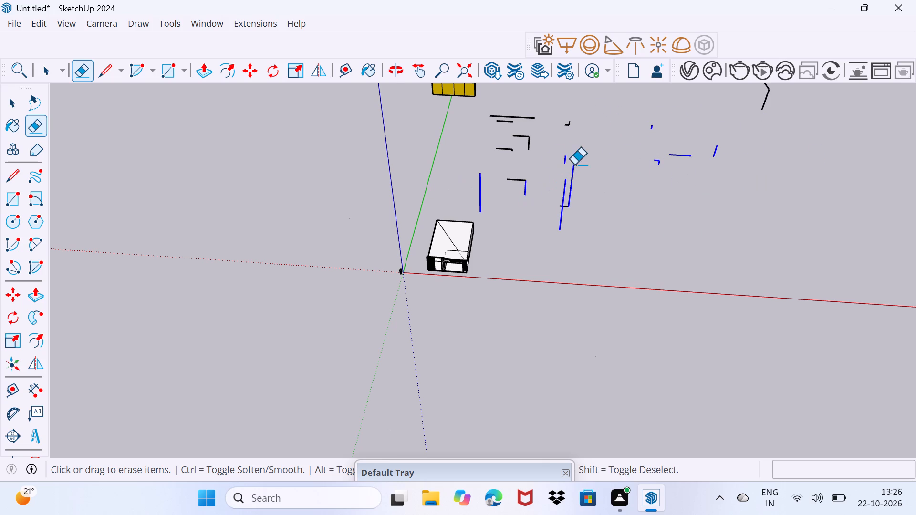
left_click_drag(574, 165, 522, 183)
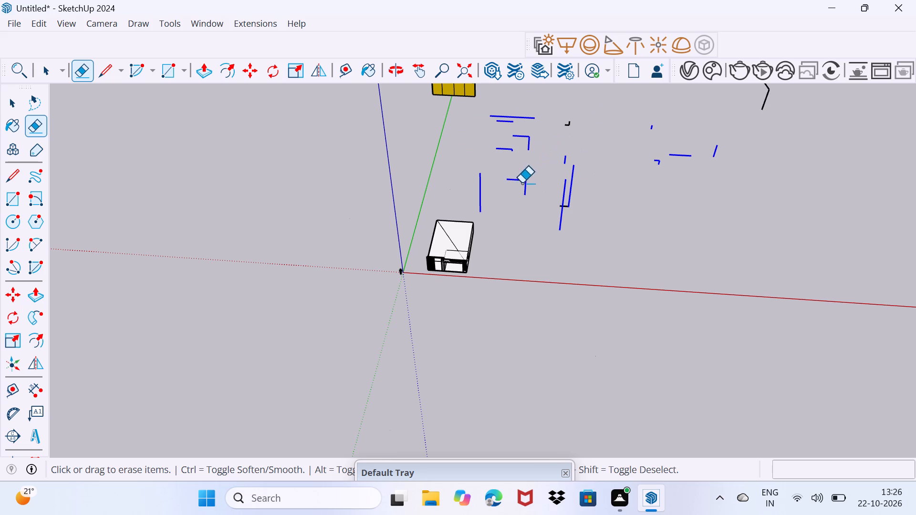
left_click_drag(522, 183, 573, 154)
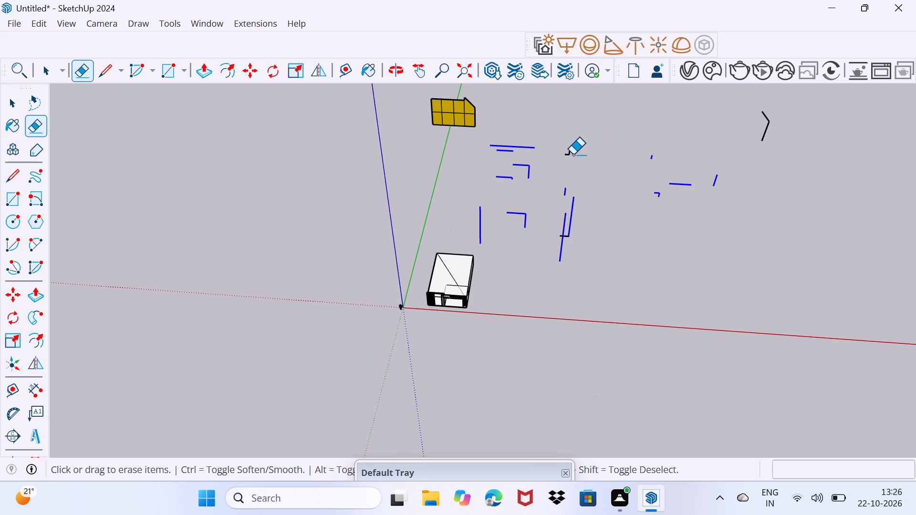
left_click_drag(573, 154, 552, 106)
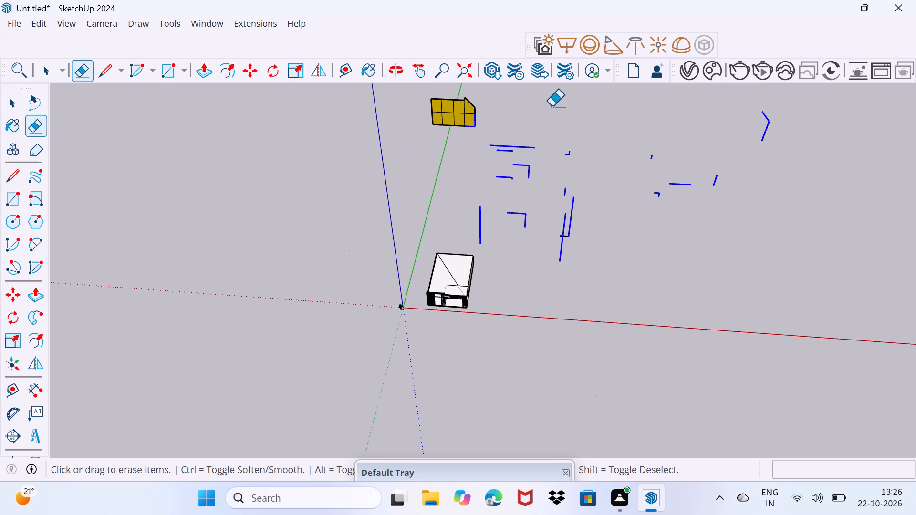
left_click_drag(552, 106, 454, 109)
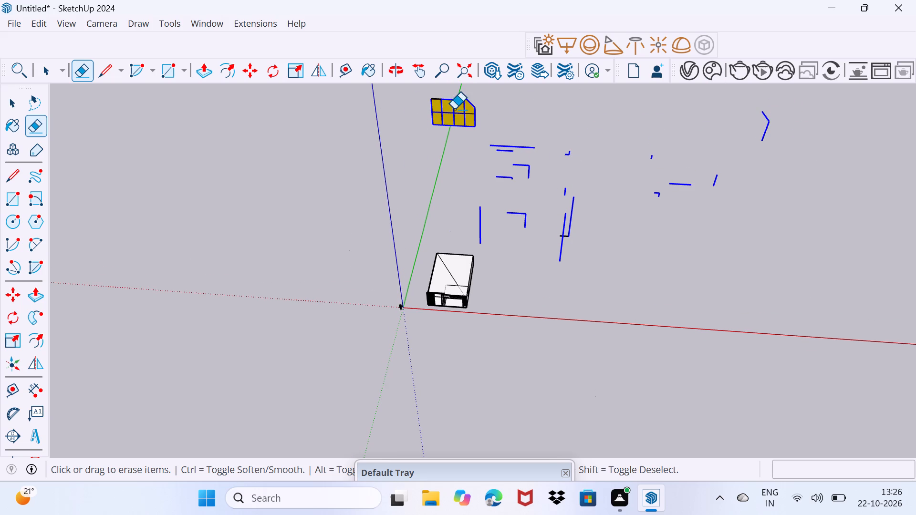
left_click_drag(454, 109, 503, 124)
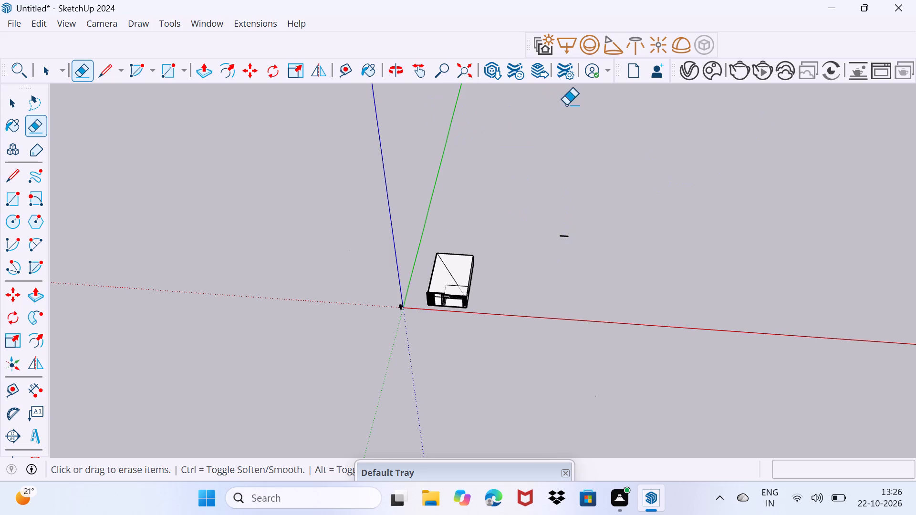
left_click_drag(562, 242, 564, 187)
scroll(594, 232, "up", 2)
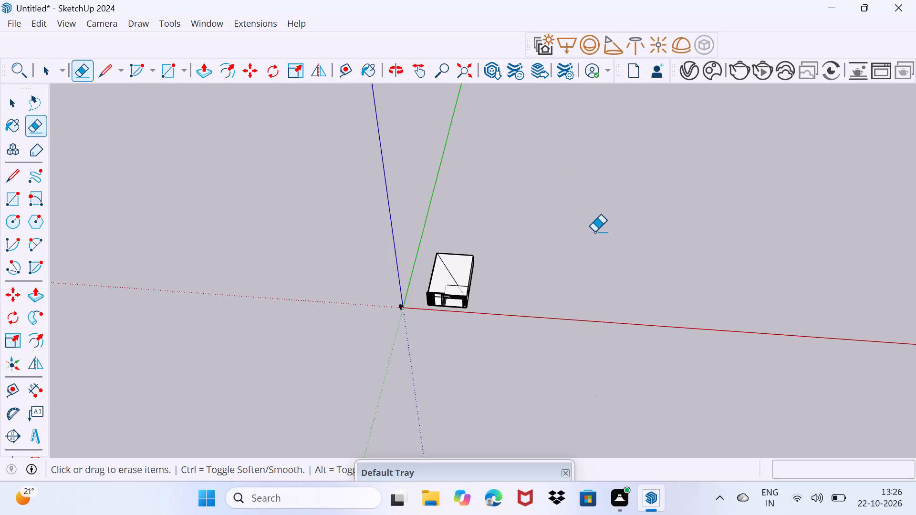
scroll(594, 232, "up", 2)
left_click_drag(592, 234, 630, 175)
Examine the remaining small house from above, from behind and up close at its front porch.
scroll(513, 264, "up", 5)
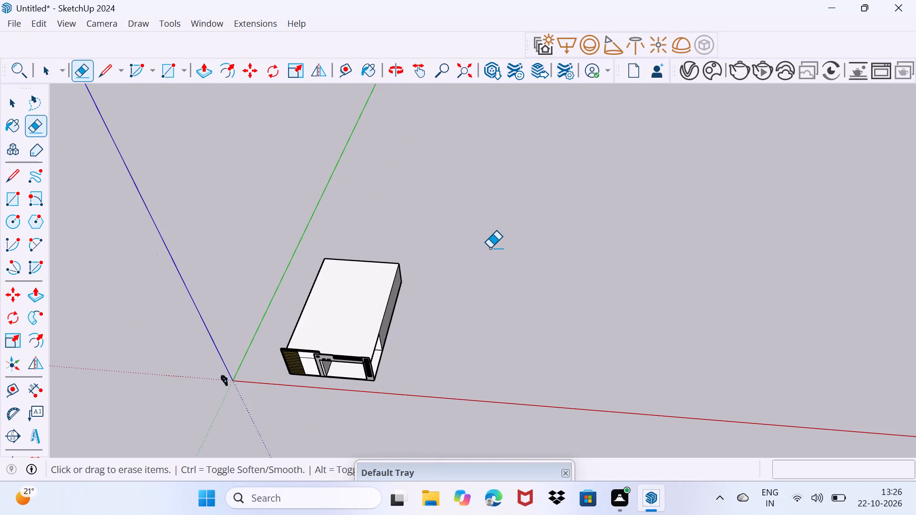
key("space")
scroll(479, 328, "up", 3)
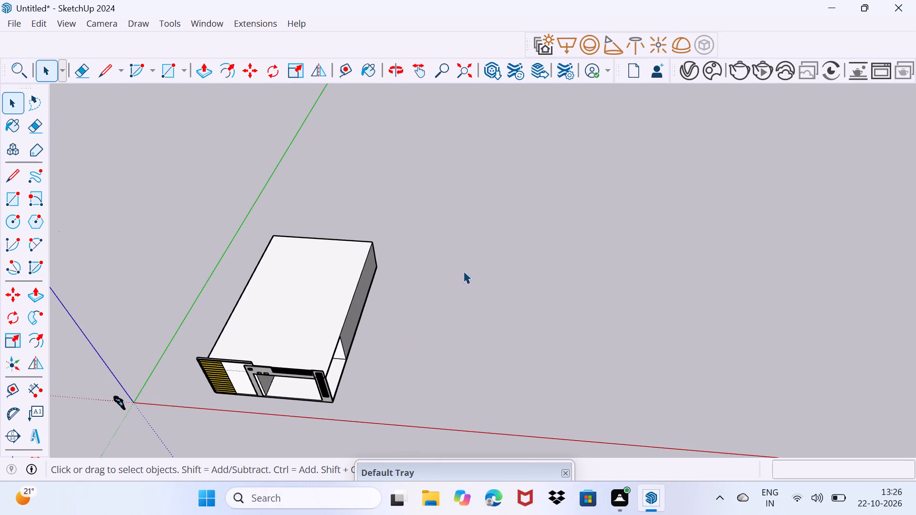
middle_click_drag(489, 283, 310, 221)
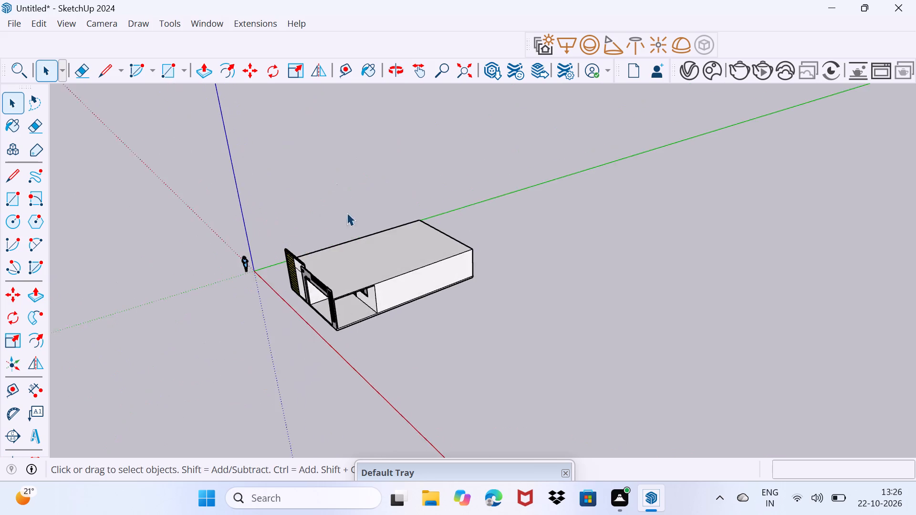
scroll(439, 308, "up", 5)
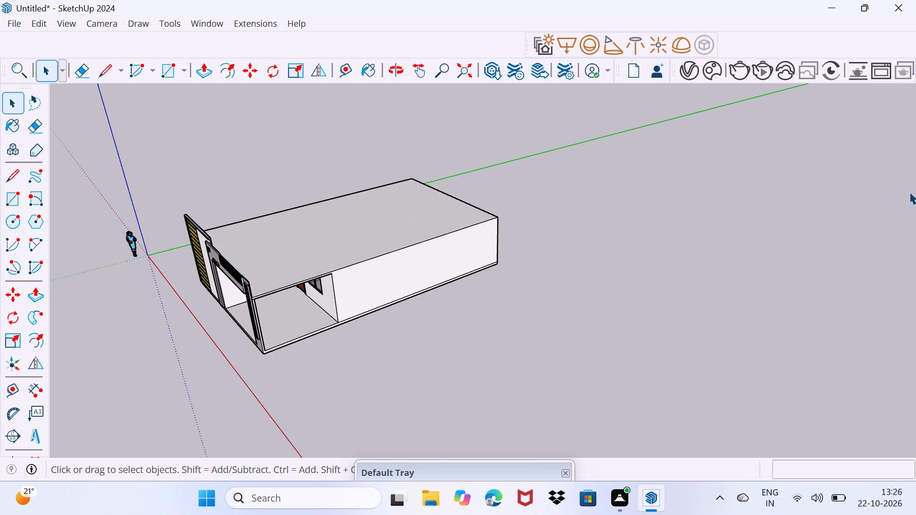
scroll(863, 94, "up", 1)
middle_click_drag(604, 183, 201, 222)
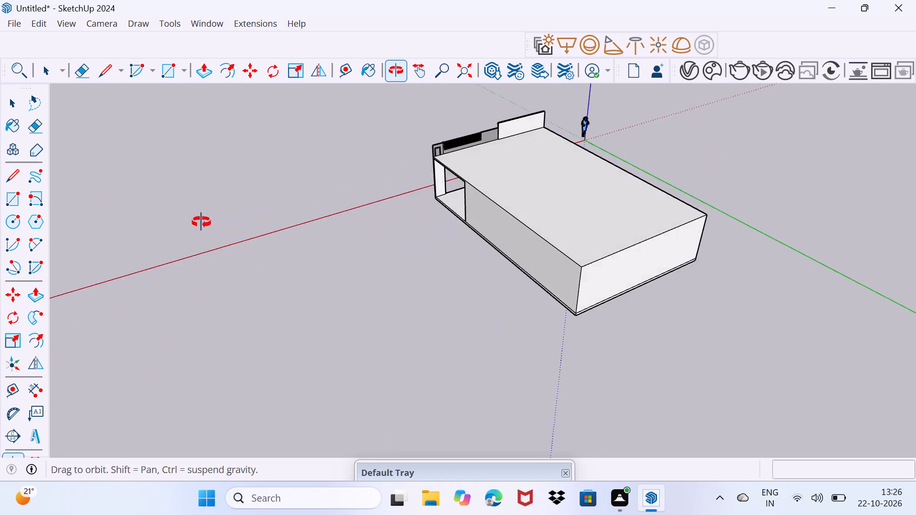
middle_click_drag(201, 222, 590, 137)
scroll(125, 358, "up", 5)
middle_click_drag(148, 328, 302, 322)
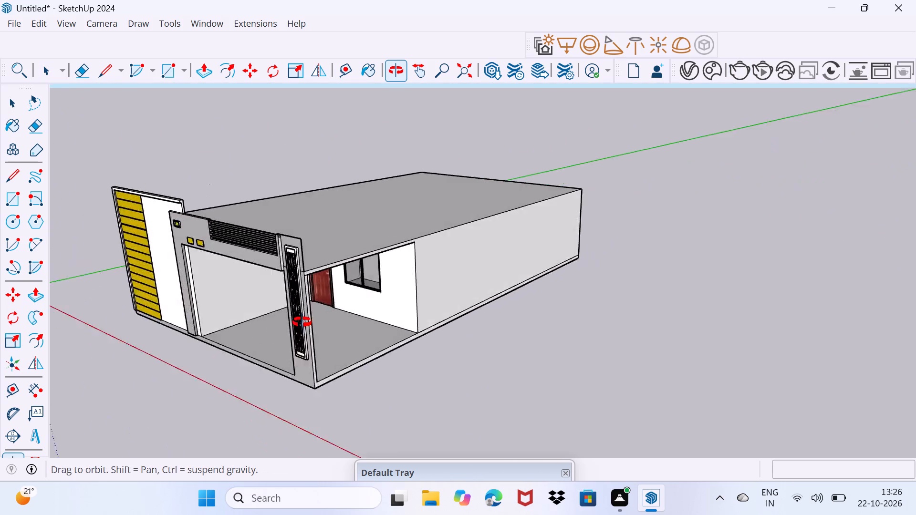
middle_click_drag(302, 322, 388, 283)
scroll(219, 321, "up", 1)
middle_click_drag(219, 321, 252, 326)
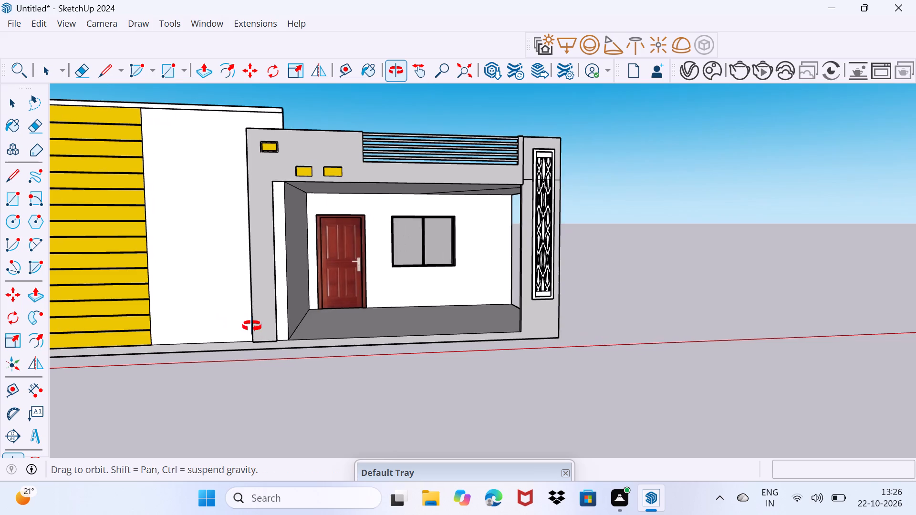
middle_click_drag(252, 326, 82, 328)
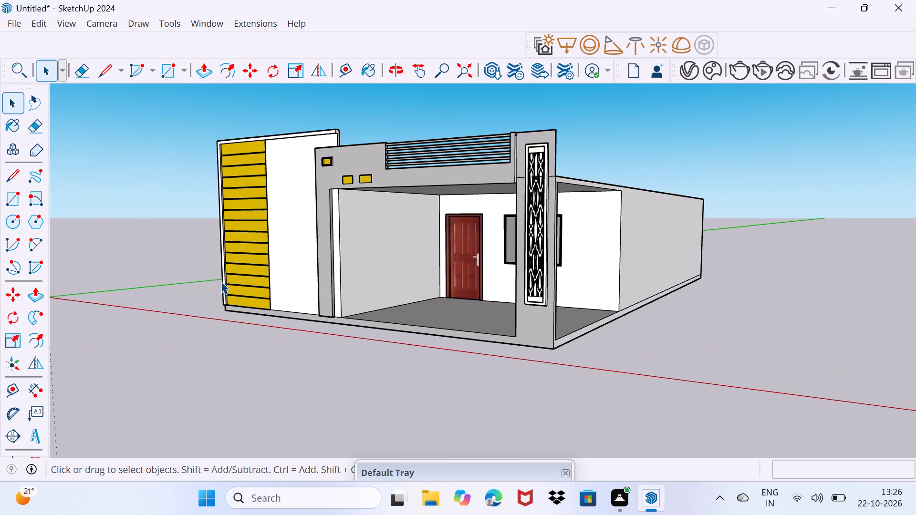
scroll(351, 256, "up", 2)
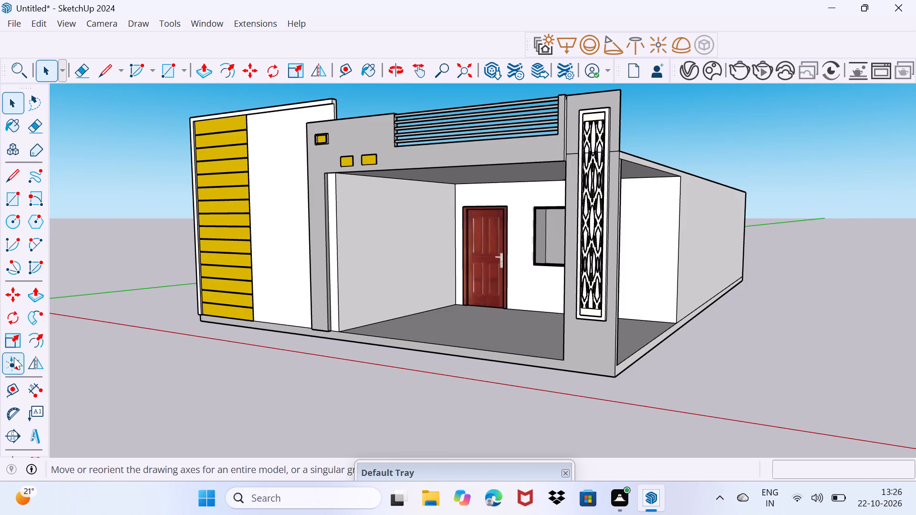
Offset the outline of the porch's side wall inward by about 1' 1 7/16".
left_click(37, 347)
left_click(342, 263)
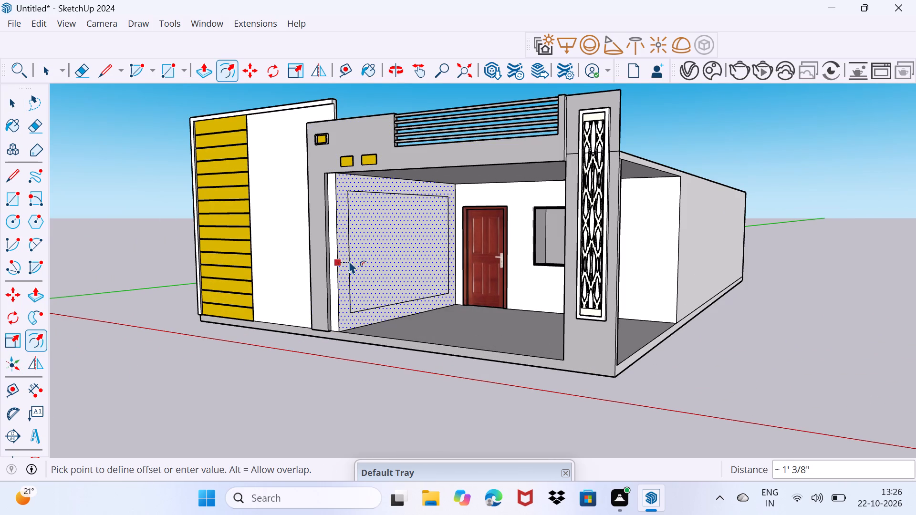
left_click(350, 260)
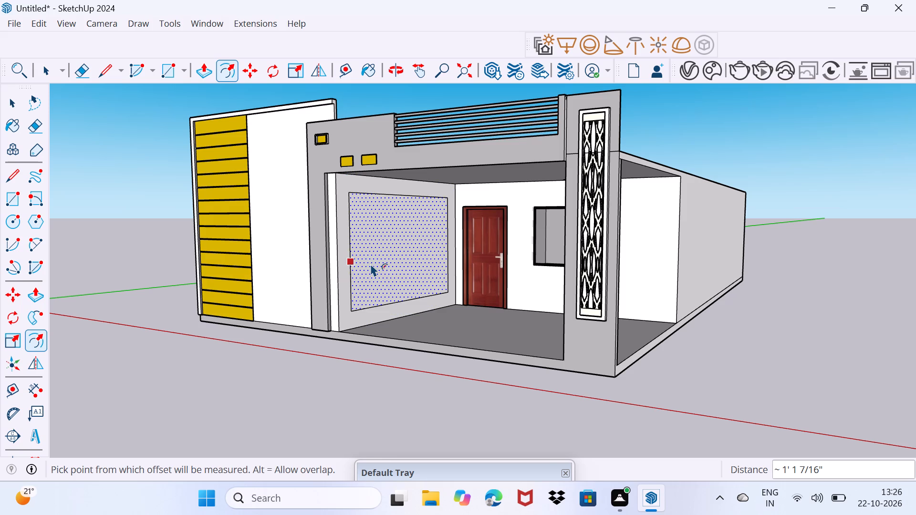
Move the bottom edge of the offset outline on the porch side wall down to the floor.
scroll(371, 264, "up", 2)
key("space")
left_click_drag(396, 295, 407, 271)
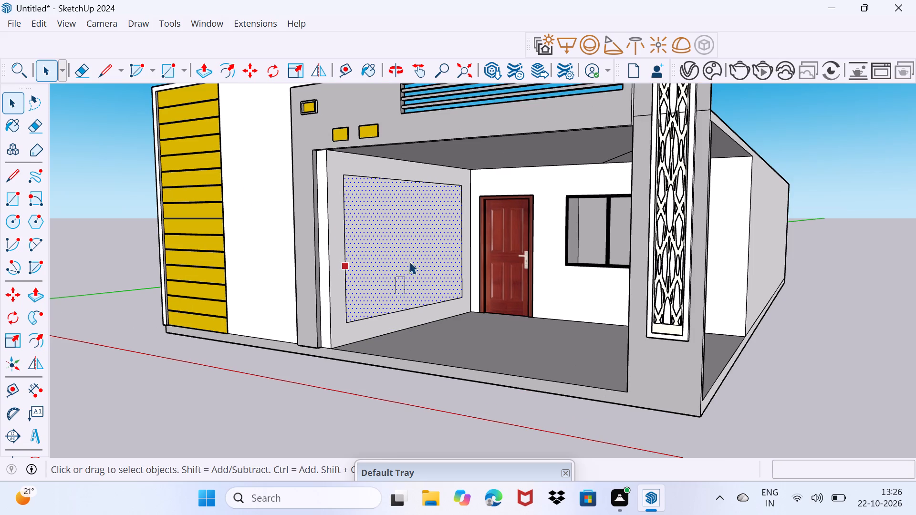
left_click(407, 308)
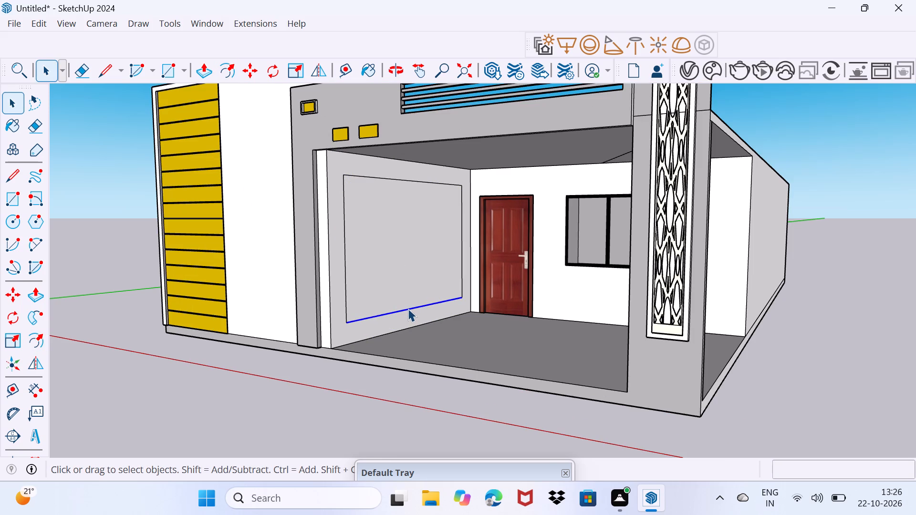
key("m")
left_click(408, 309)
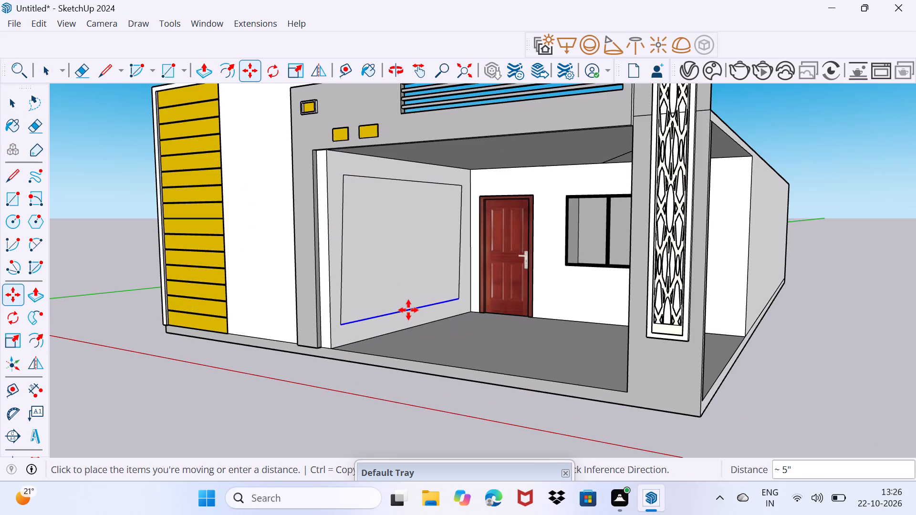
left_click(412, 323)
key("space")
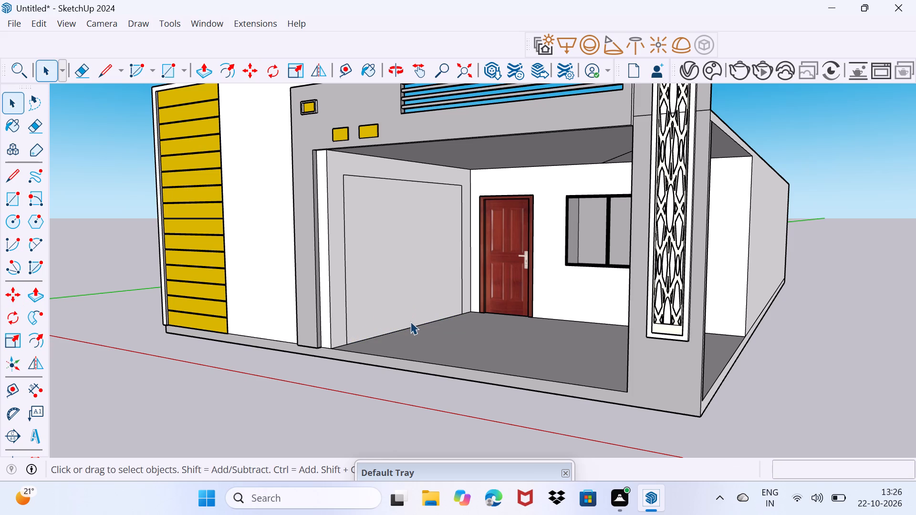
Push the inner panel of the porch side wall back into the house to form a deep, floor-level recess.
left_click(406, 314)
key("p")
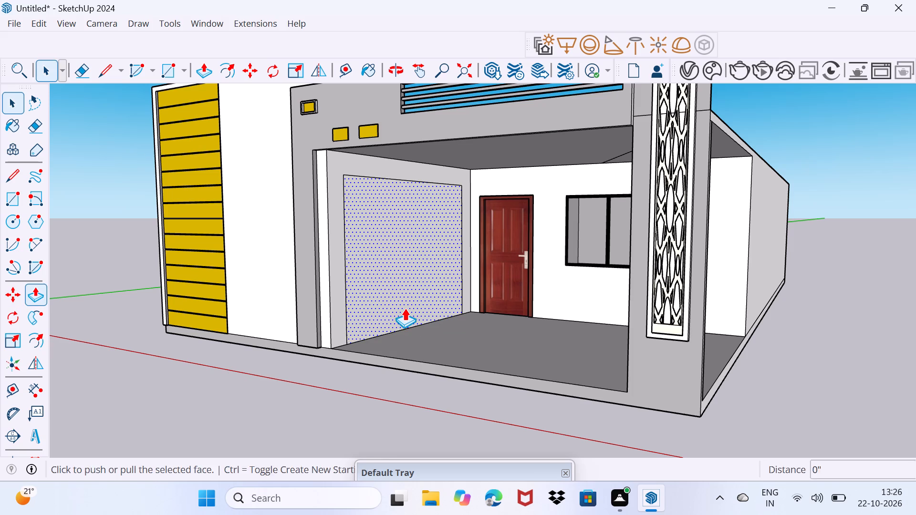
left_click(405, 308)
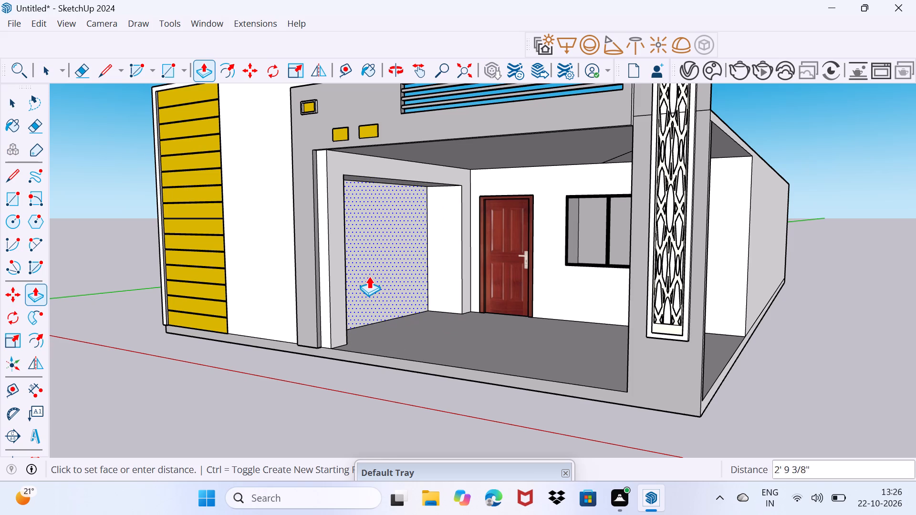
left_click(357, 264)
key("space")
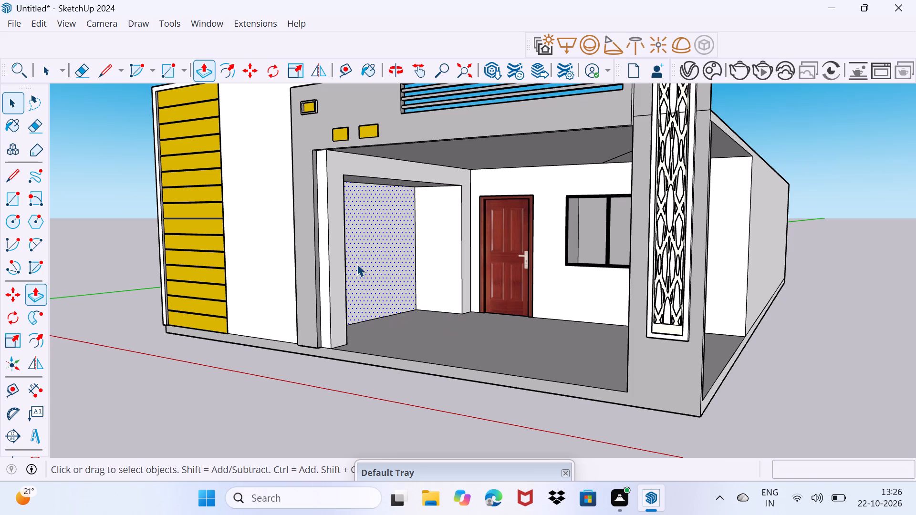
left_click_drag(403, 350, 422, 309)
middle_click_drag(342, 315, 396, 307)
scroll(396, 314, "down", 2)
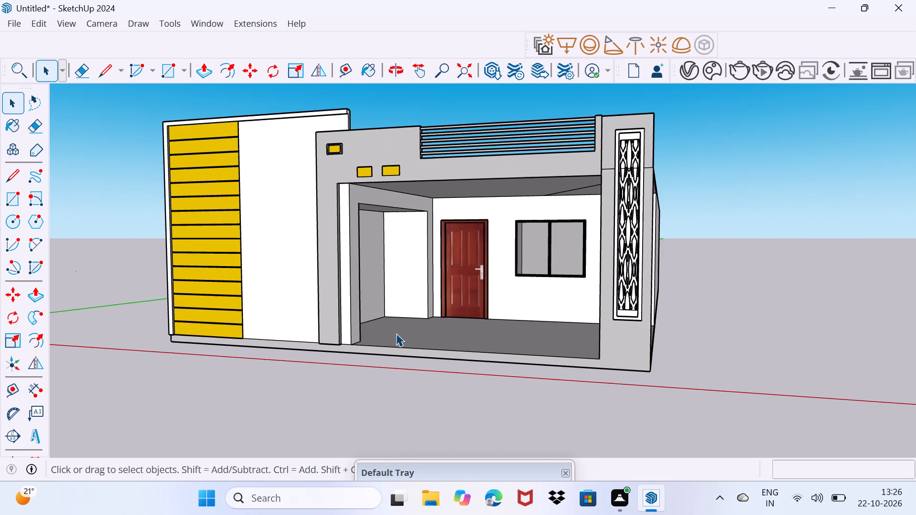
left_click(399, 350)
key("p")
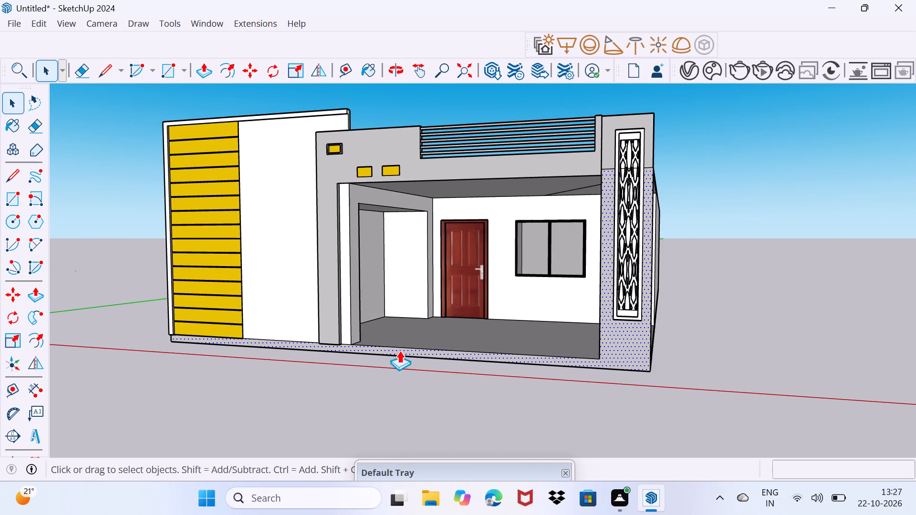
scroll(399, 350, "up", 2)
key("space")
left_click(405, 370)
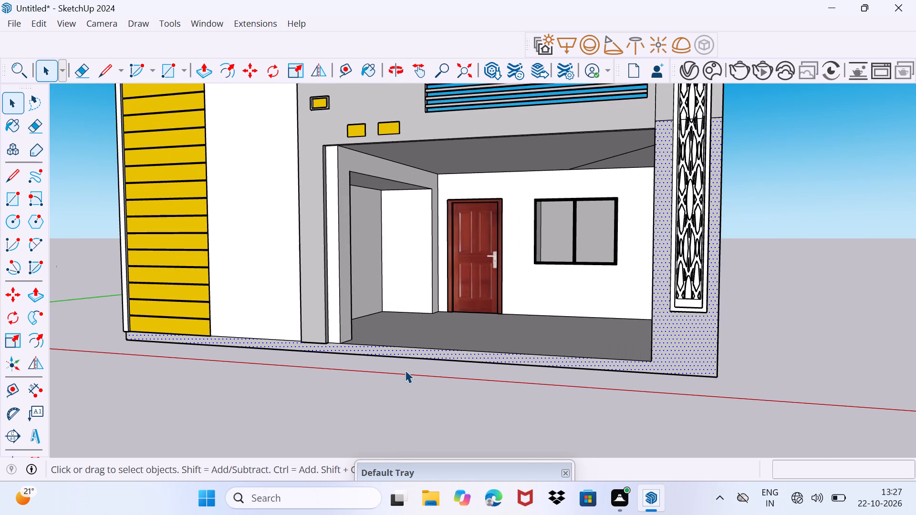
Draw a line about 2' 7" long from the porch floor's front corner across the patterned pillar's base to its outer edge.
scroll(561, 391, "up", 4)
key("l")
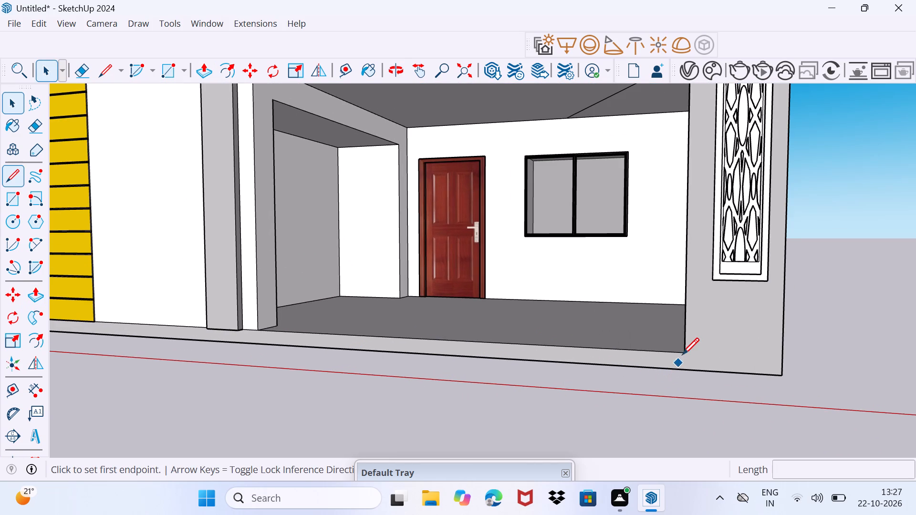
left_click(682, 354)
left_click(783, 350)
key("space")
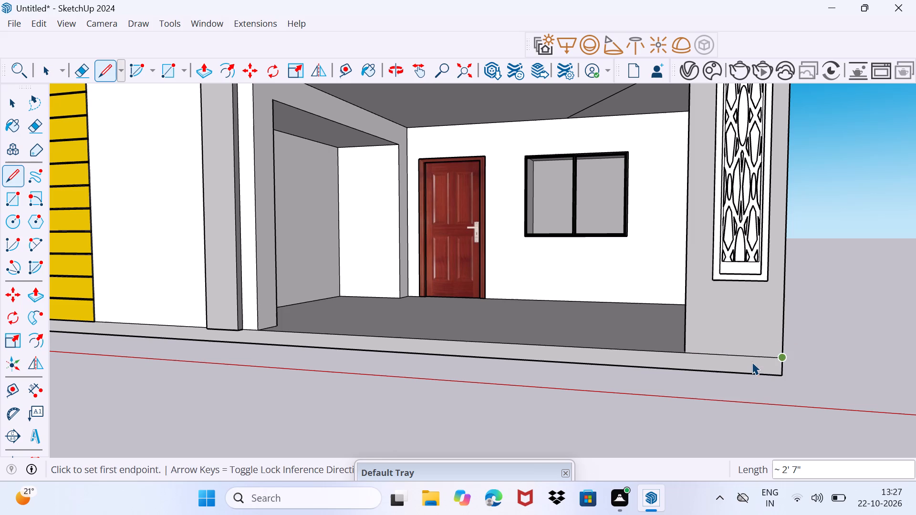
Pull the front face of the house base outward by more than 12' to form a deep slab before the porch.
left_click(745, 366)
scroll(660, 368, "down", 3)
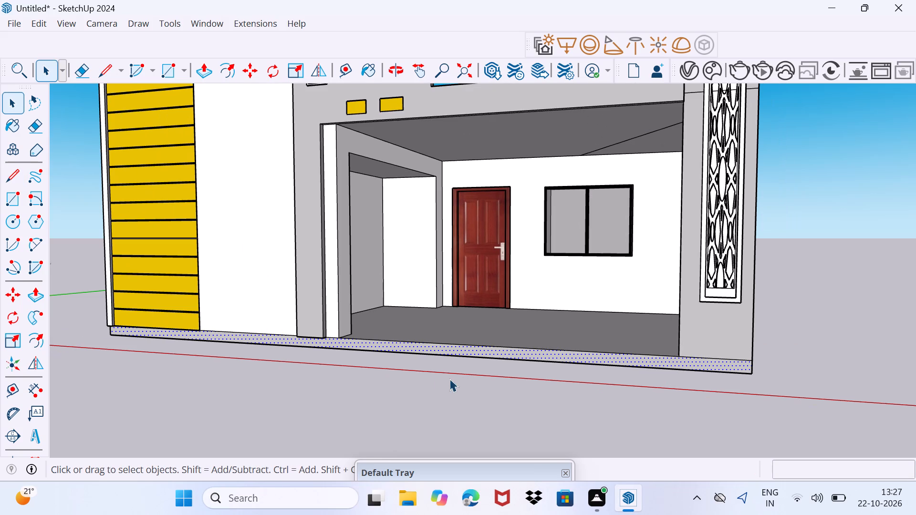
key("p")
left_click(448, 344)
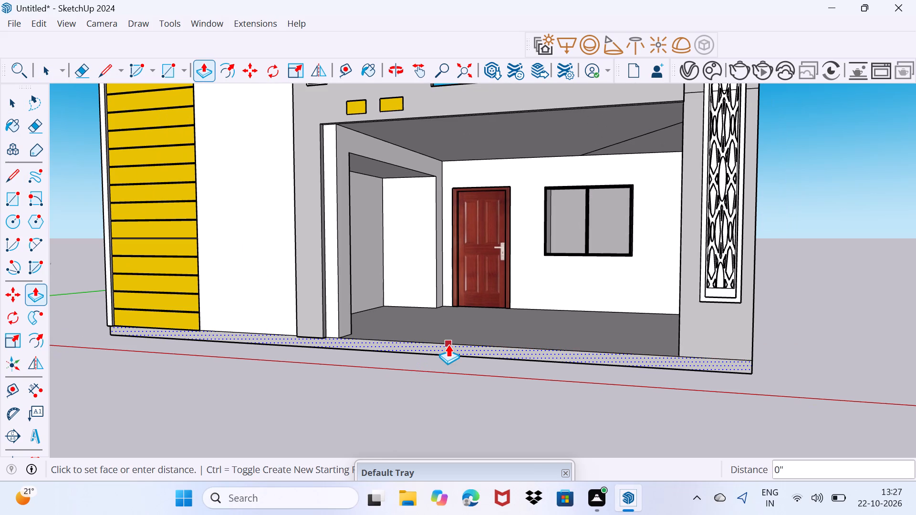
left_click_drag(430, 348, 371, 395)
left_click_drag(418, 341, 418, 342)
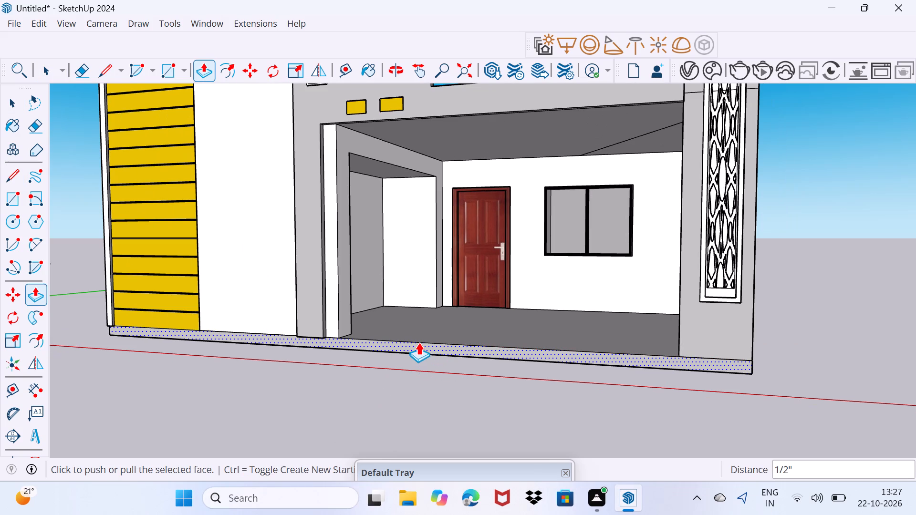
left_click_drag(418, 342, 273, 408)
left_click_drag(407, 350, 273, 384)
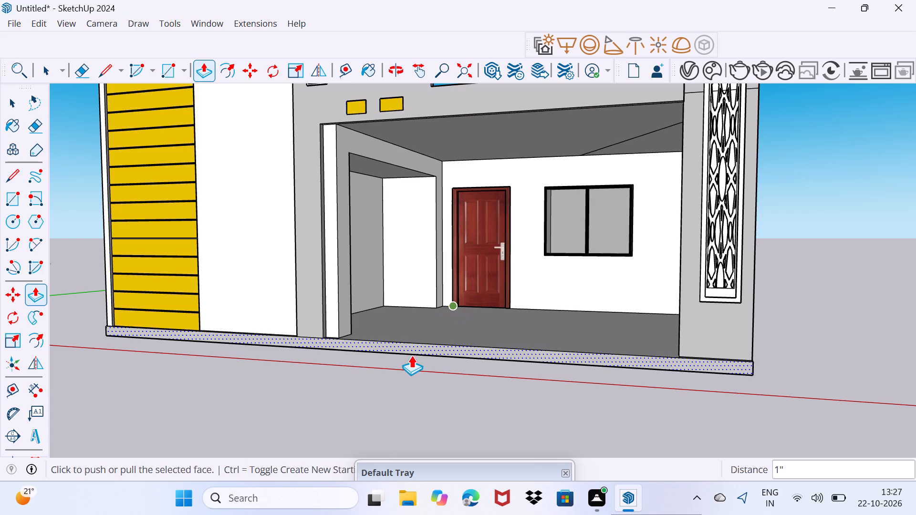
left_click_drag(415, 339, 258, 371)
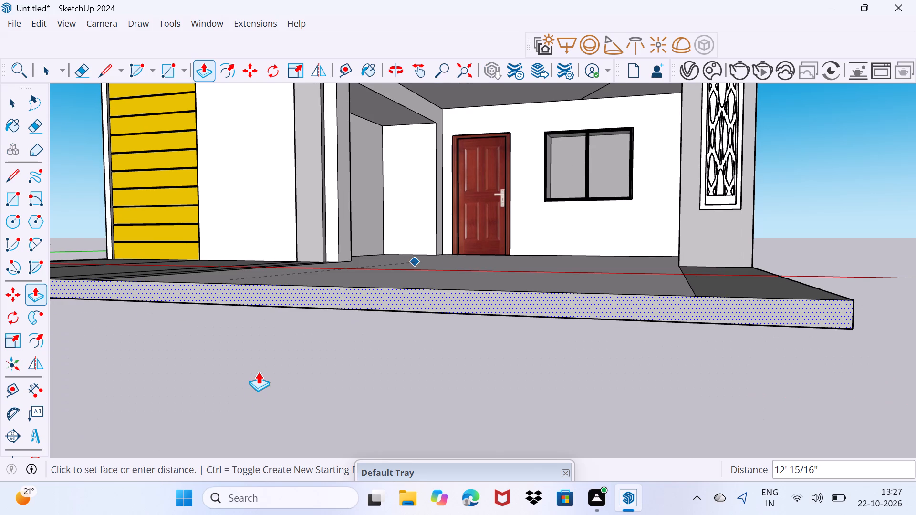
left_click_drag(258, 371, 237, 396)
key("space")
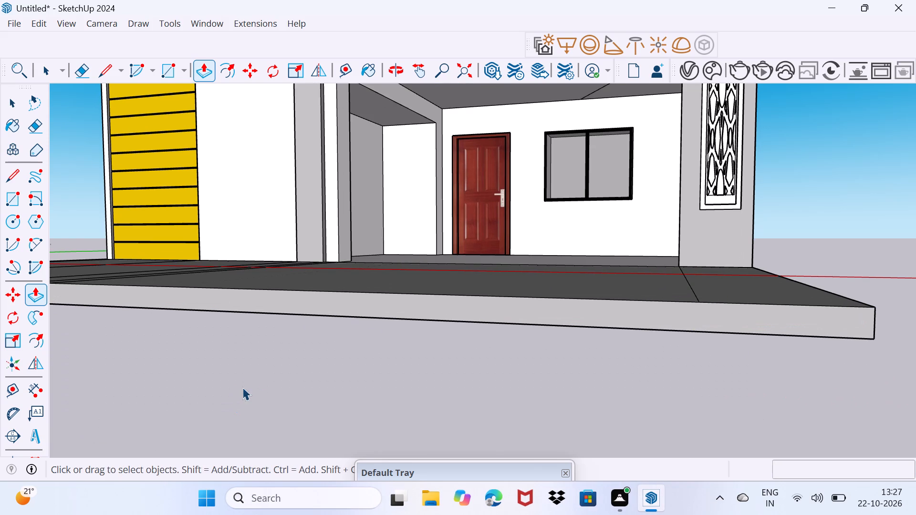
Erase the leftover division lines running front to back across the top of the extended front slab.
left_click_drag(225, 350, 255, 321)
scroll(211, 298, "down", 3)
middle_click_drag(165, 300, 313, 378)
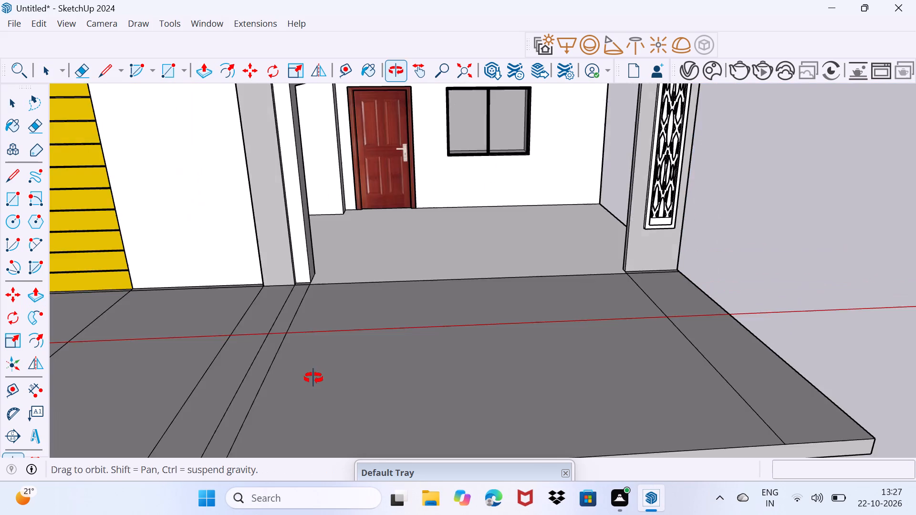
middle_click_drag(313, 378, 322, 375)
scroll(332, 369, "down", 10)
scroll(219, 400, "up", 2)
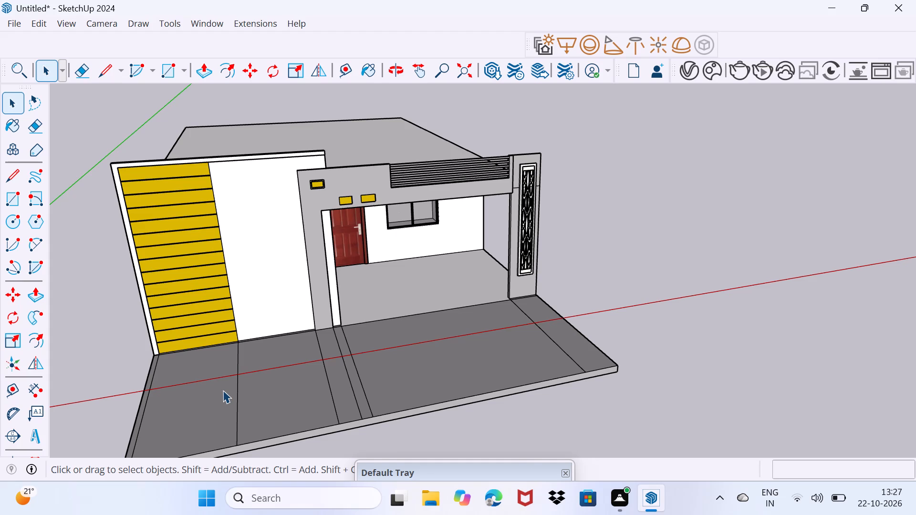
key("e")
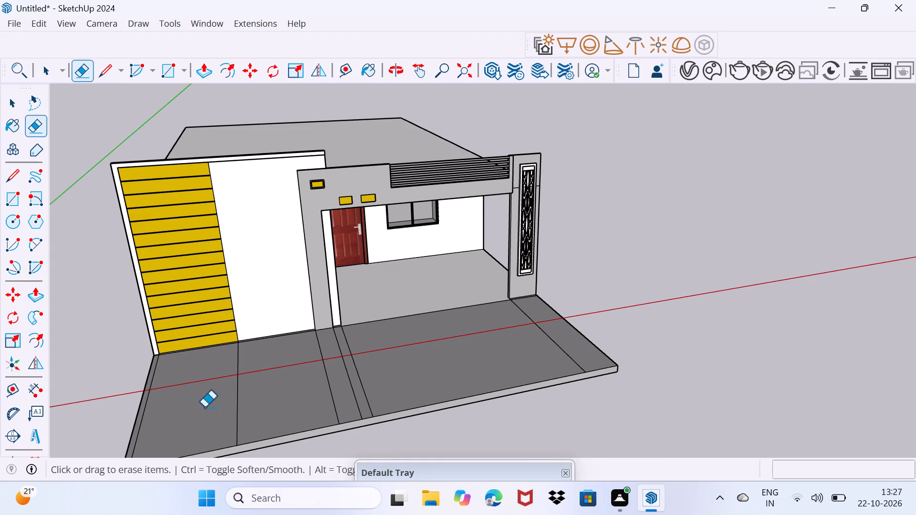
left_click_drag(236, 408, 522, 326)
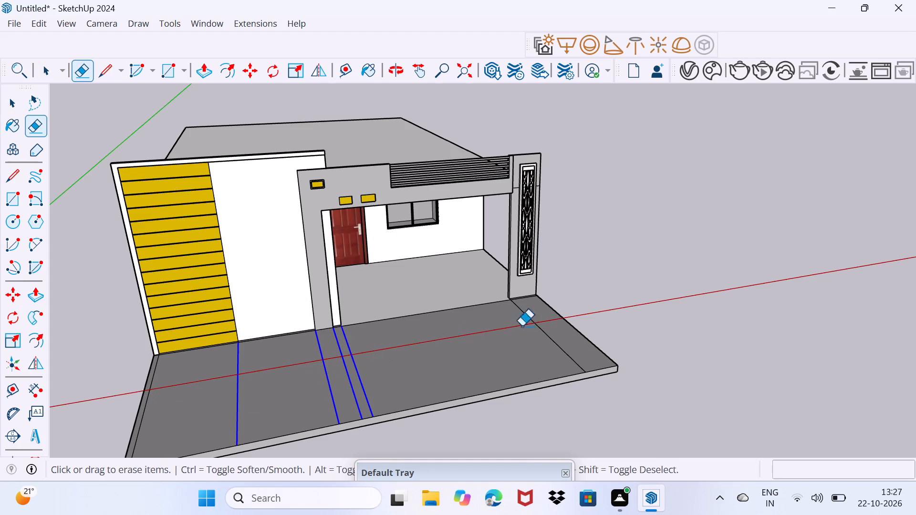
left_click_drag(522, 326, 545, 323)
middle_click_drag(499, 352, 344, 359)
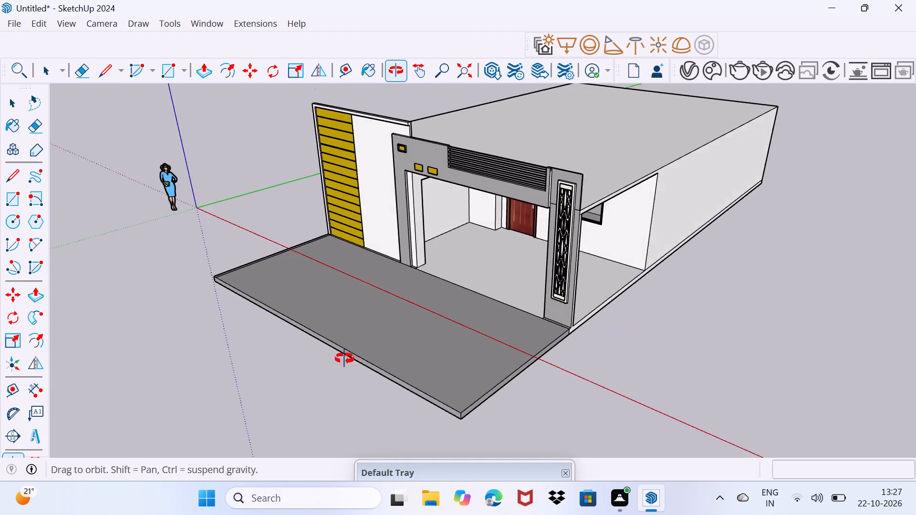
middle_click_drag(344, 359, 444, 316)
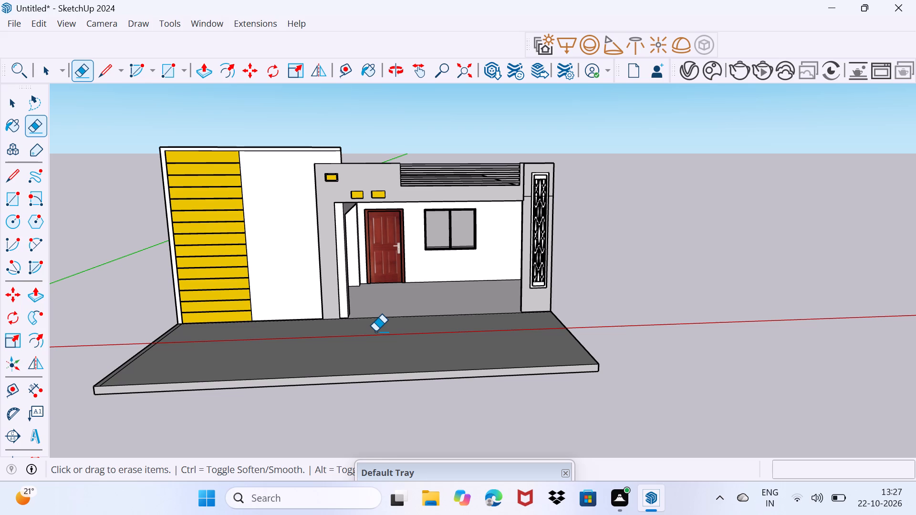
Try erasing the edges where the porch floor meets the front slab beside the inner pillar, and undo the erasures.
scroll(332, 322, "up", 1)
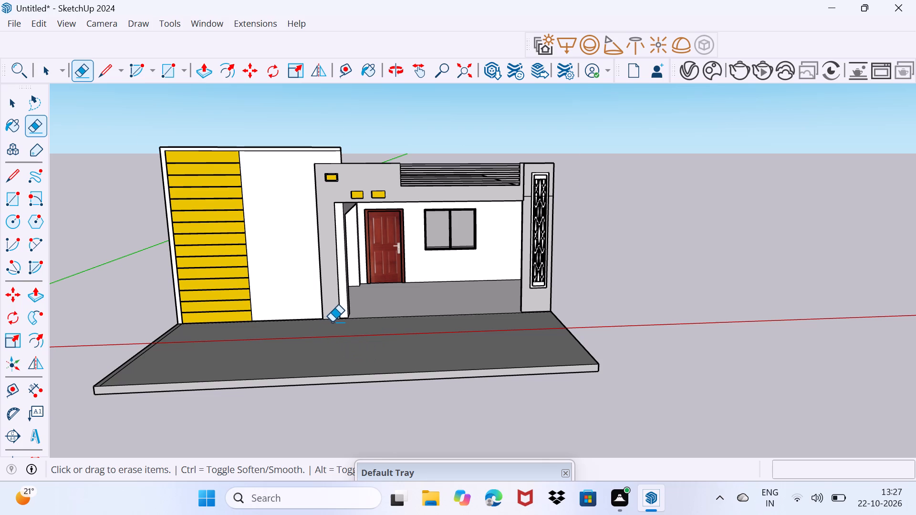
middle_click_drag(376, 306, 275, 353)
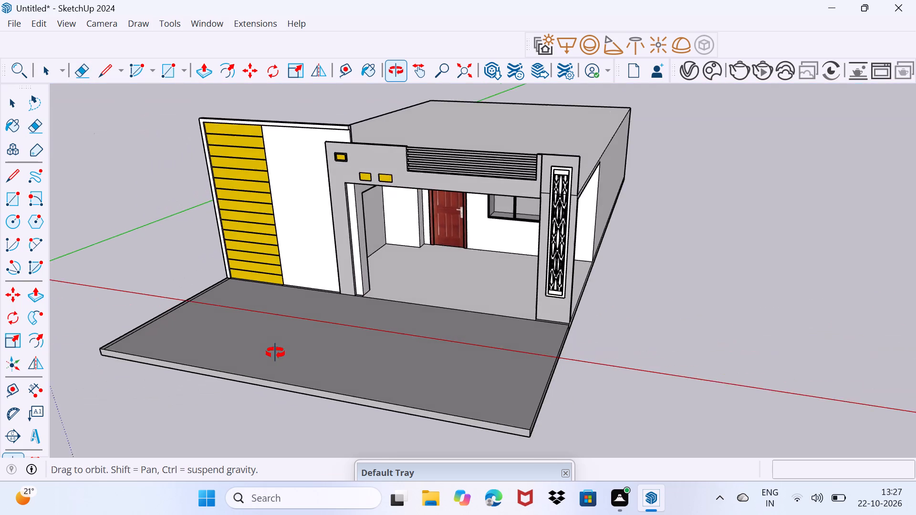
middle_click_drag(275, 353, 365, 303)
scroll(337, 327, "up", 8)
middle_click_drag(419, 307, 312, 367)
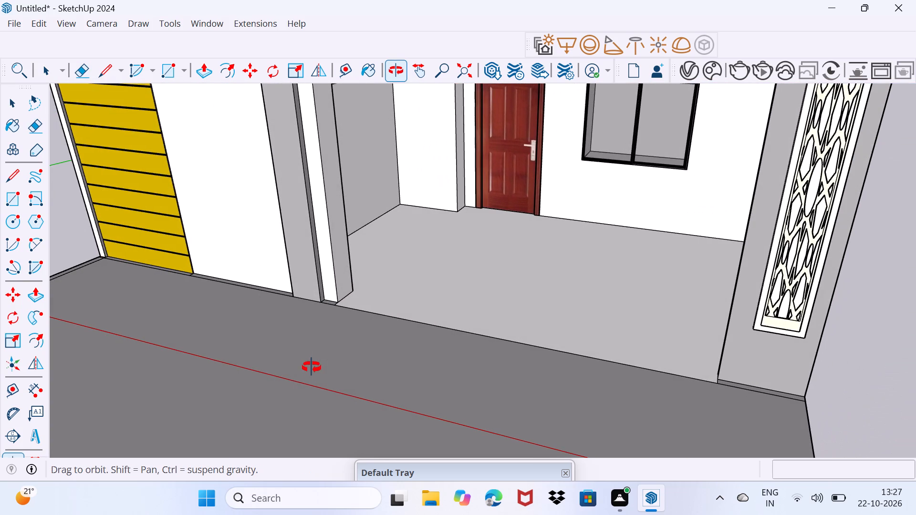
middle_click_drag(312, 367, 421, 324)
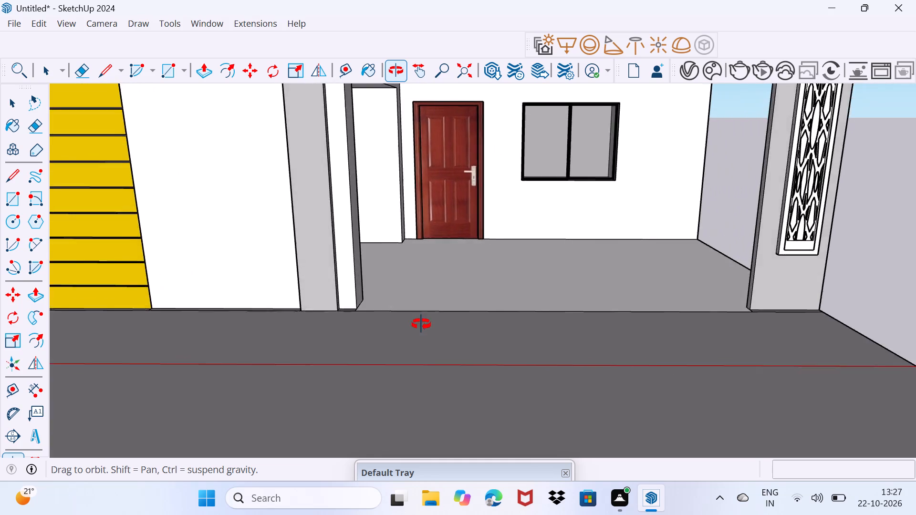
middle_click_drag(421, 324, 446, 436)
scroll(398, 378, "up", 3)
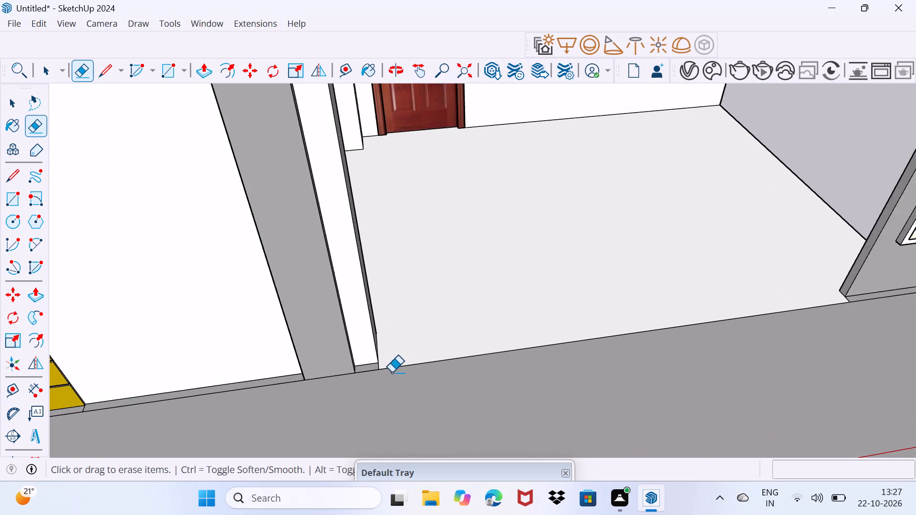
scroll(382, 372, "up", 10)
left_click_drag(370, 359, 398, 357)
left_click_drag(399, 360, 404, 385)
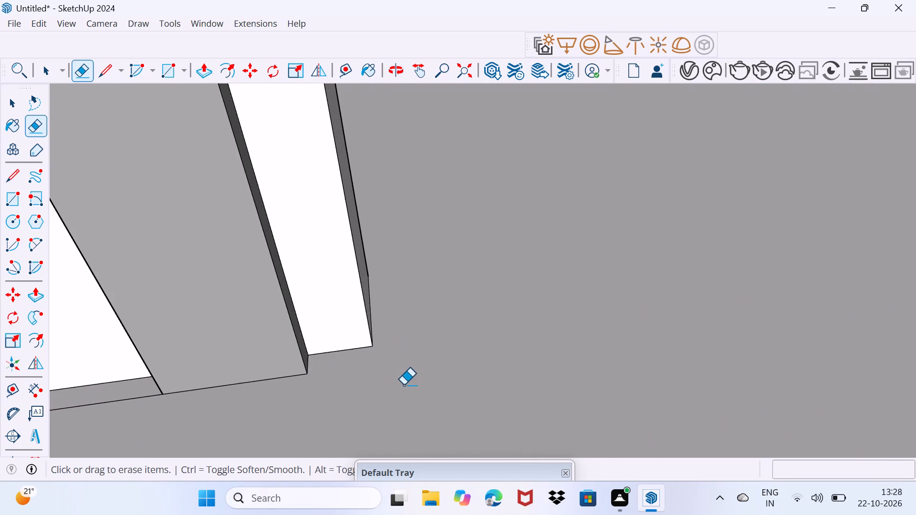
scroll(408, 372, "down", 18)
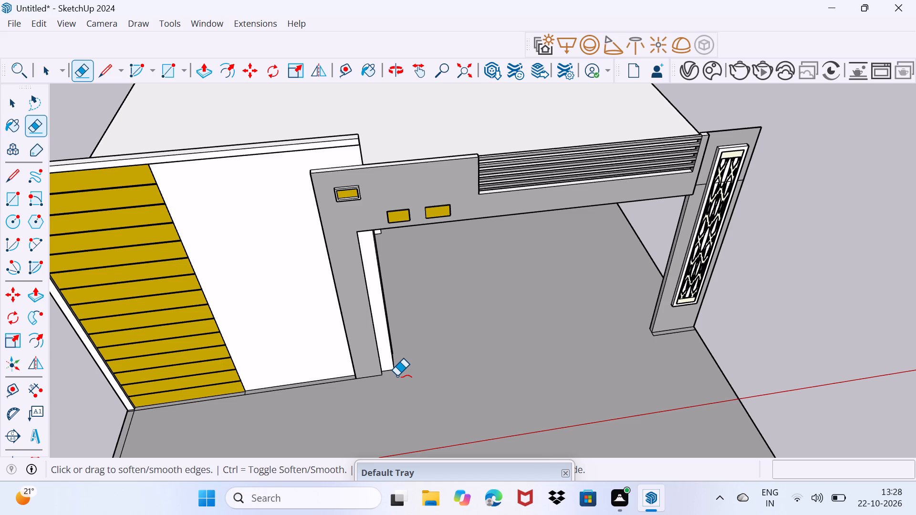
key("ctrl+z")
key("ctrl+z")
Draw a rectangle about 9 13/16" by 1' 1 1/4" on the porch floor against the inner pillar's base.
scroll(397, 376, "up", 4)
middle_click_drag(397, 376, 359, 376)
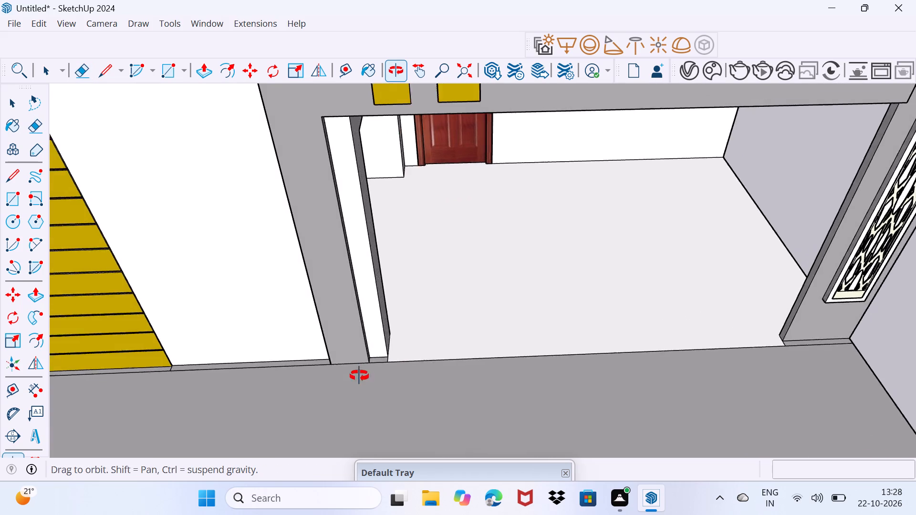
middle_click_drag(359, 376, 286, 387)
scroll(364, 375, "up", 4)
middle_click_drag(379, 375, 379, 375)
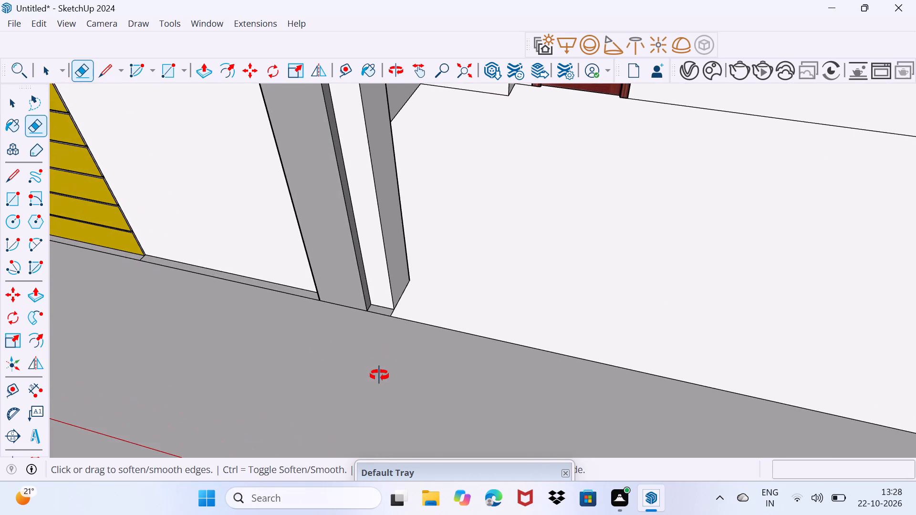
middle_click_drag(379, 375, 291, 396)
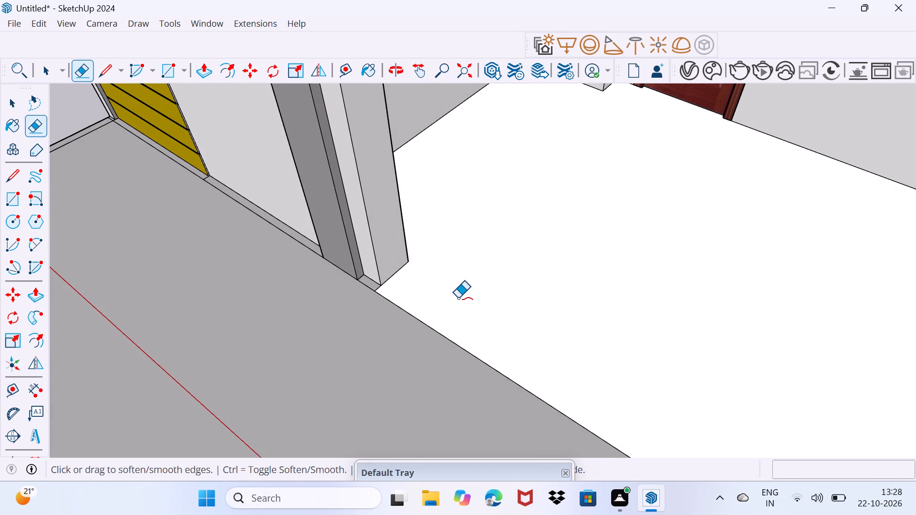
scroll(458, 298, "up", 3)
key("space")
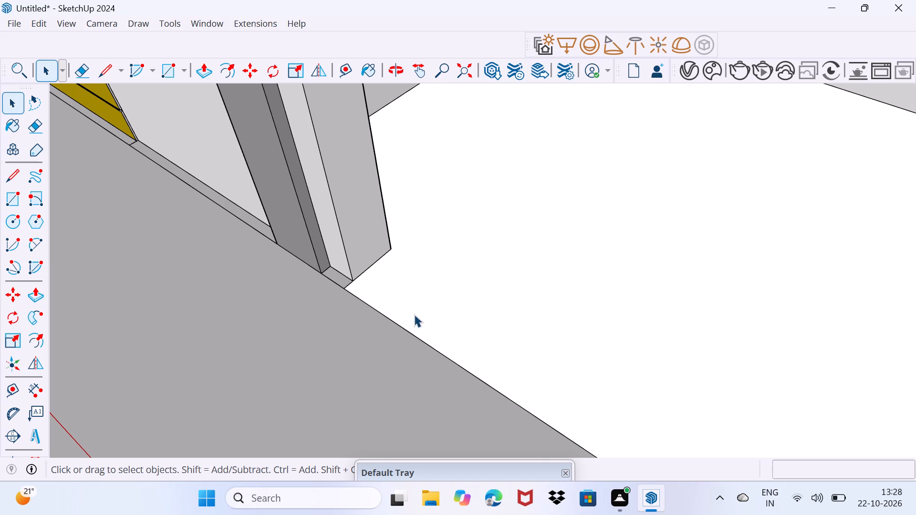
key("r")
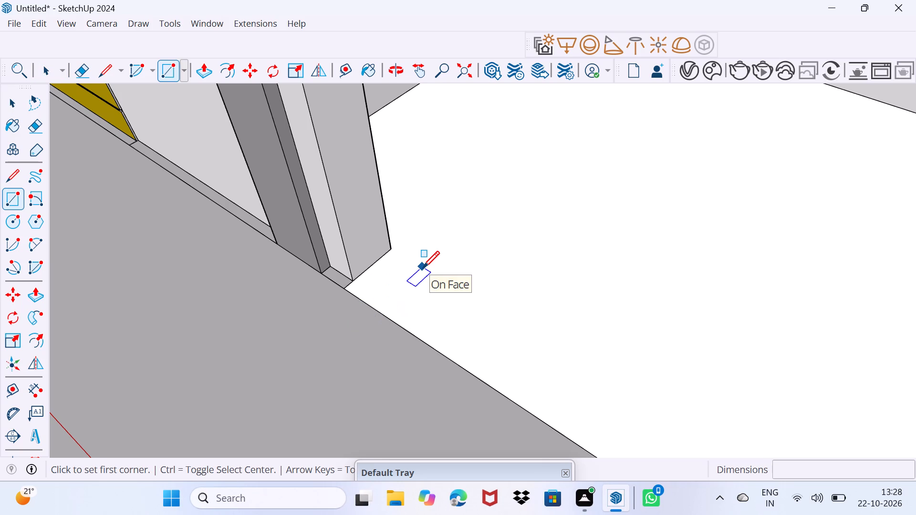
left_click(353, 283)
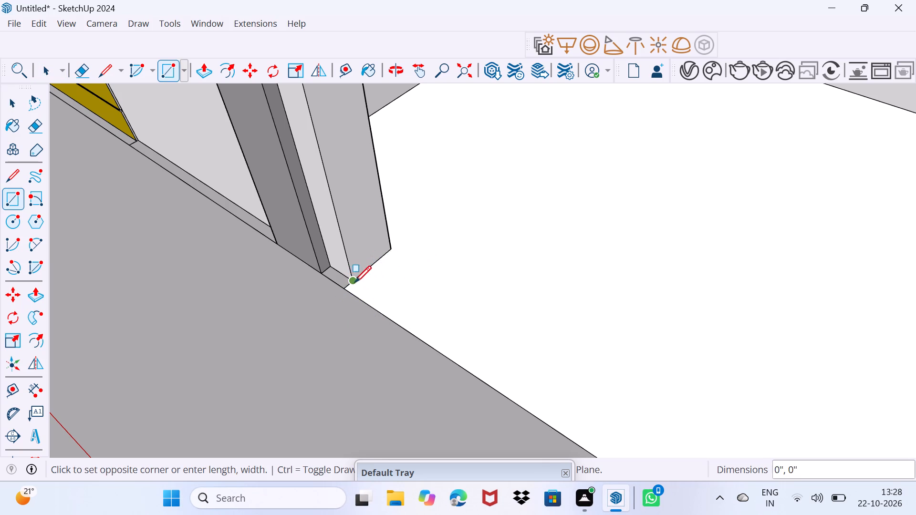
left_click(420, 267)
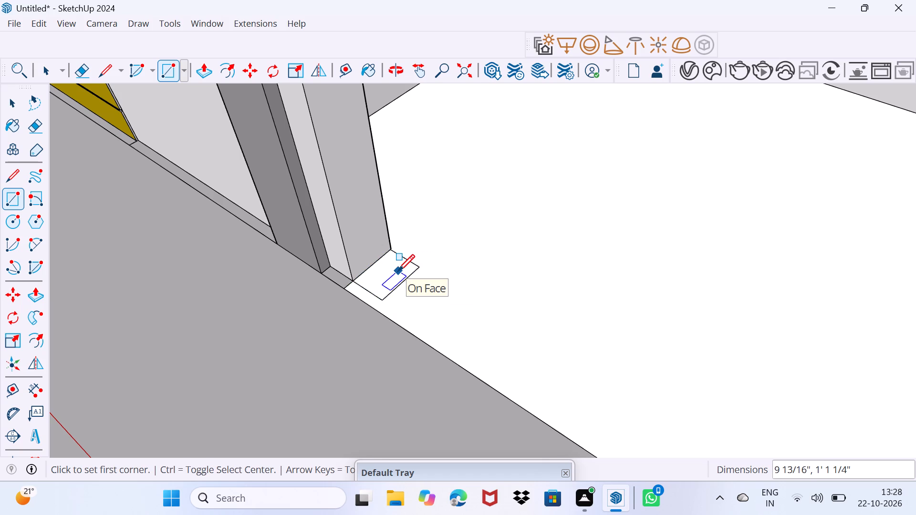
Pull the small rectangle beside the inner pillar up 5' to form a post.
key("space")
left_click(397, 271)
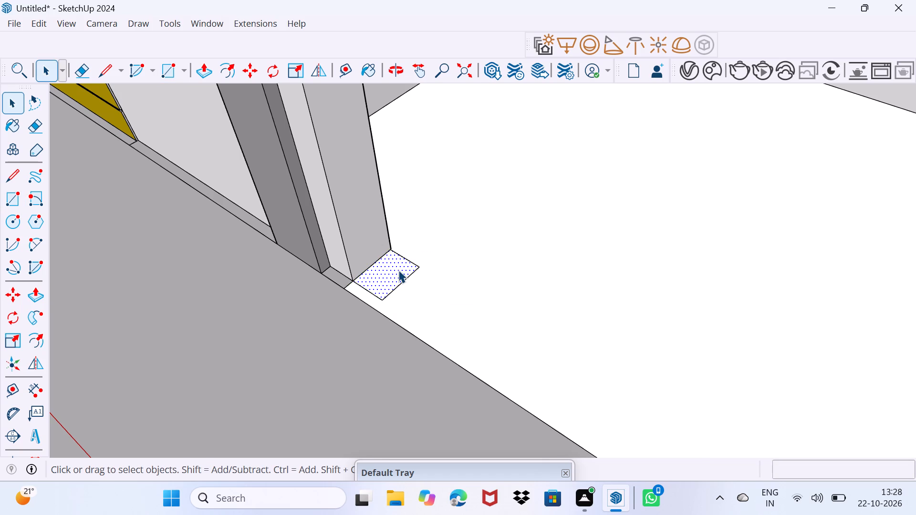
key("p")
left_click(398, 270)
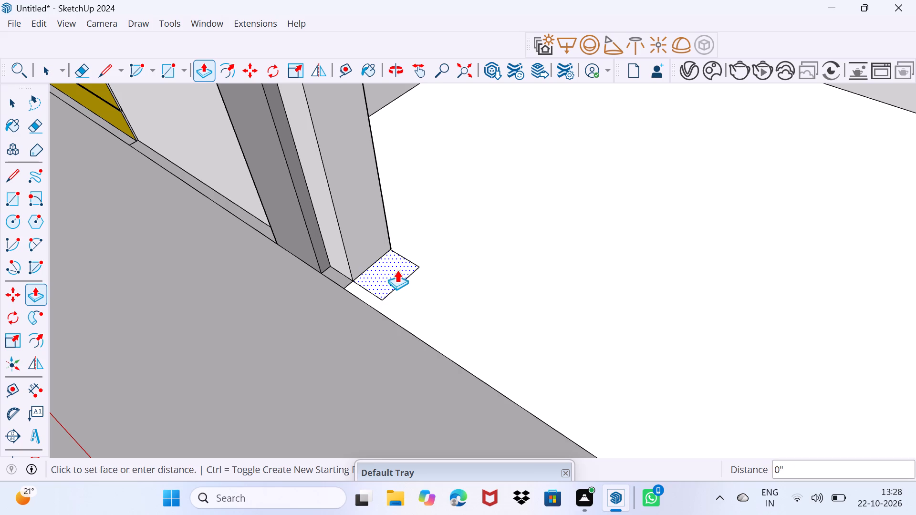
scroll(375, 215, "down", 8)
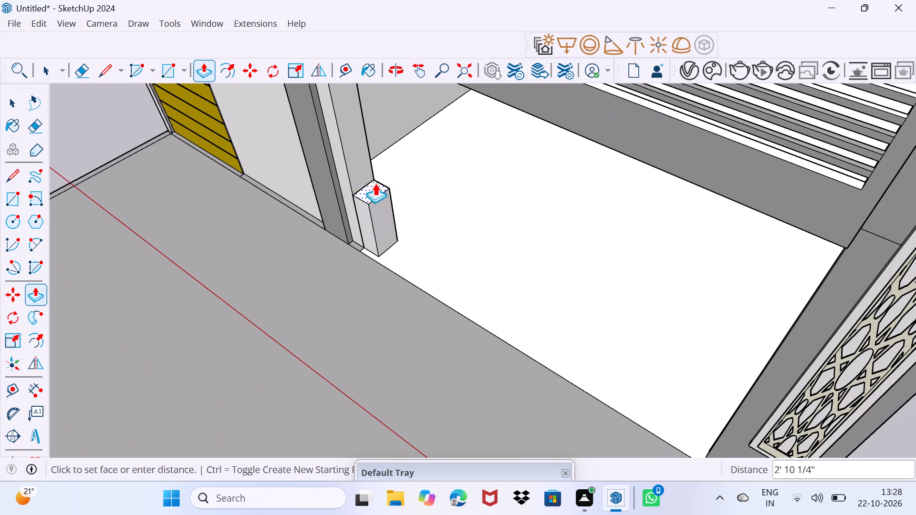
type("5'")
key("Return")
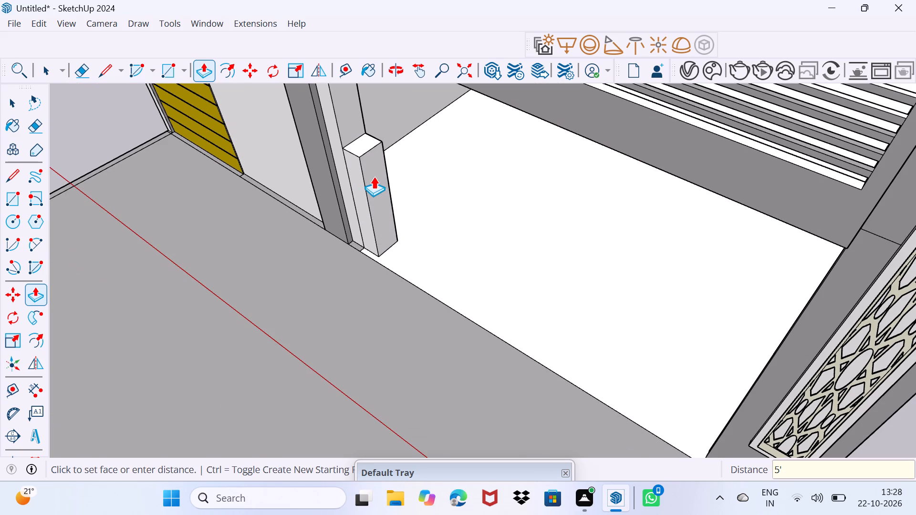
Push the top face of the new post beside the inner pillar down by 1'.
left_click(366, 144)
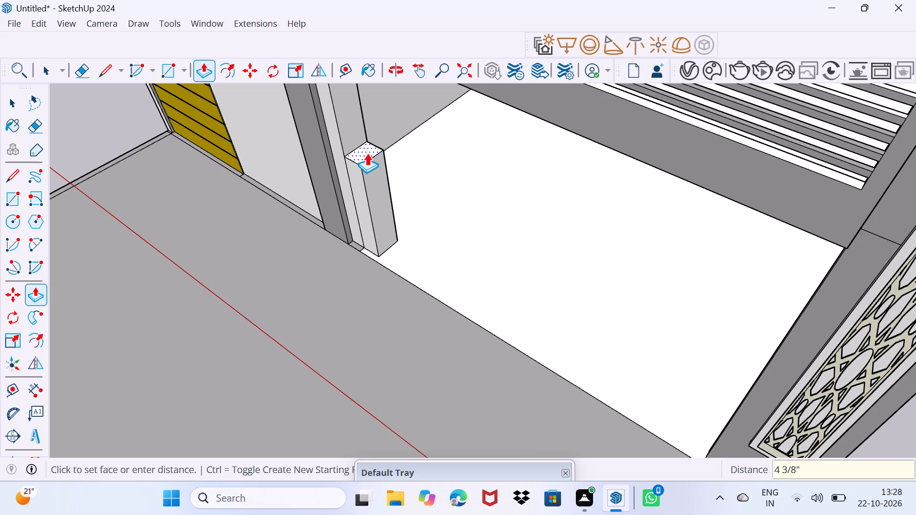
type("1'")
key("Return")
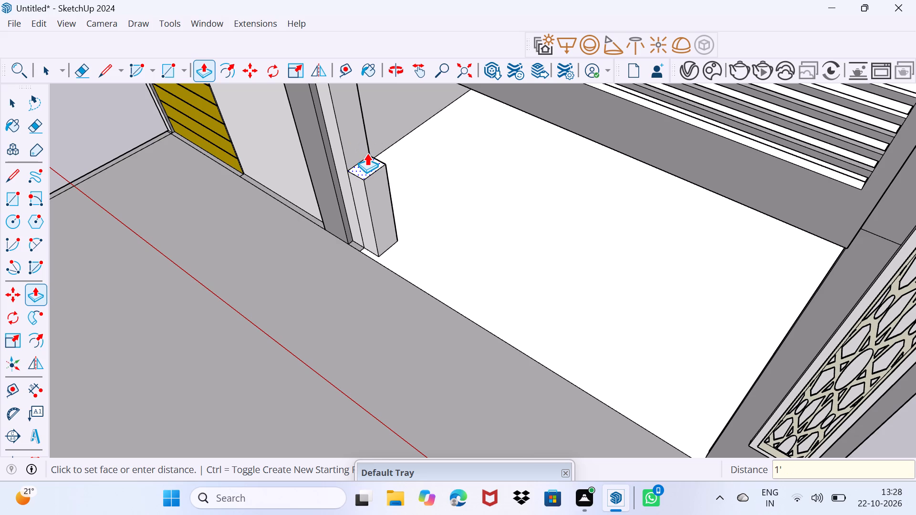
key("space")
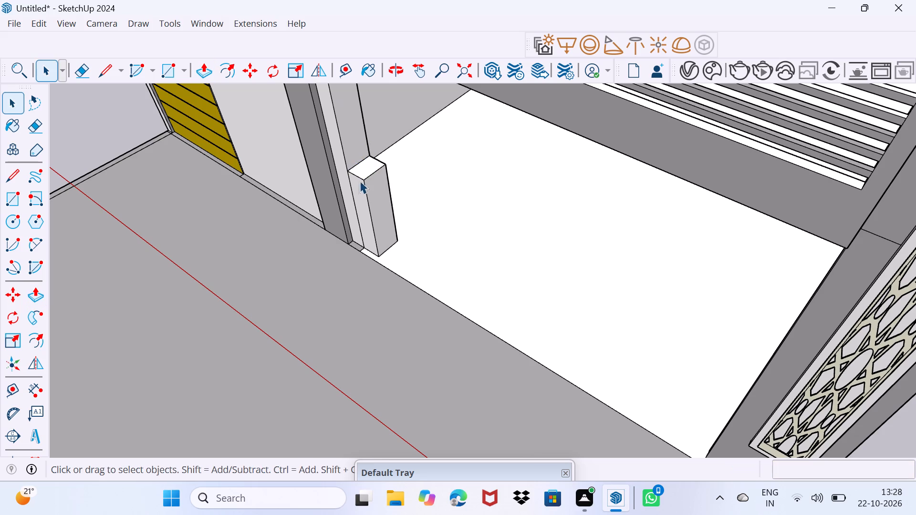
middle_click_drag(354, 184, 560, 145)
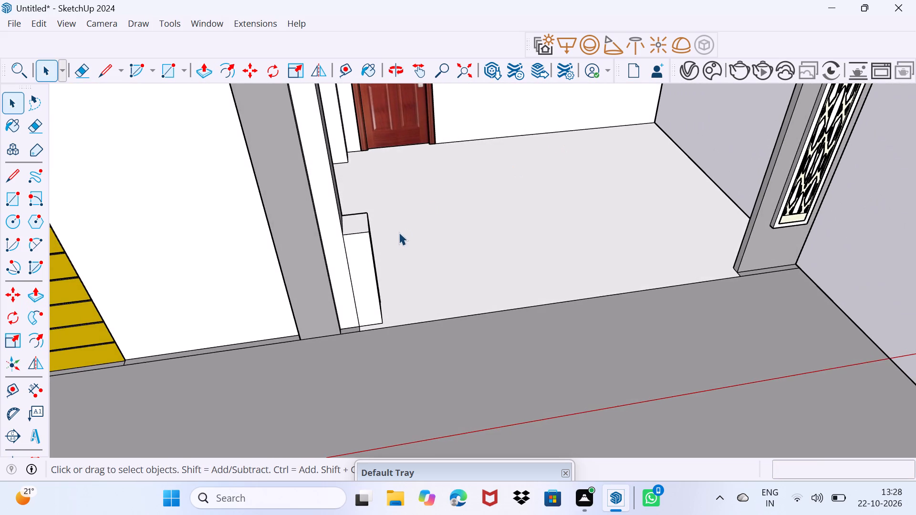
scroll(399, 233, "up", 1)
middle_click_drag(395, 236, 292, 256)
scroll(271, 232, "up", 4)
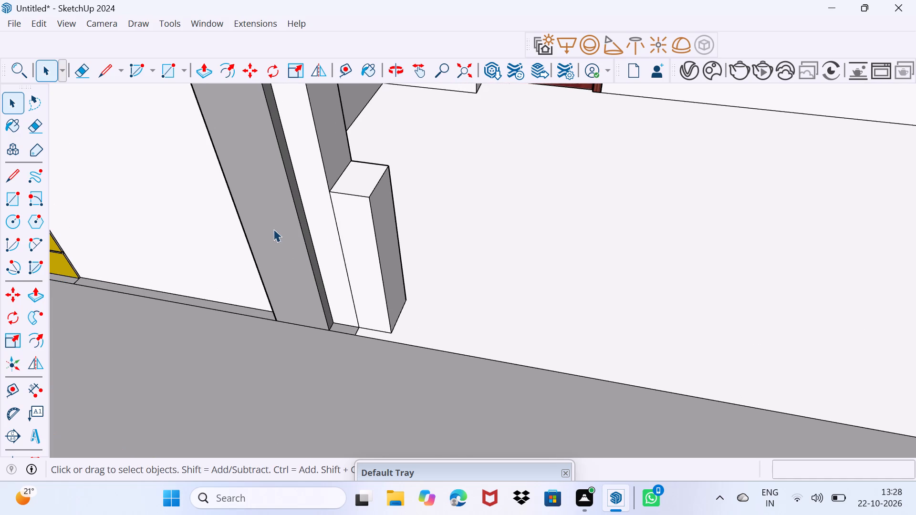
Pull the top face of the post beside the inner pillar up about 2 5/8" to form a cap layer.
left_click(357, 178)
key("p")
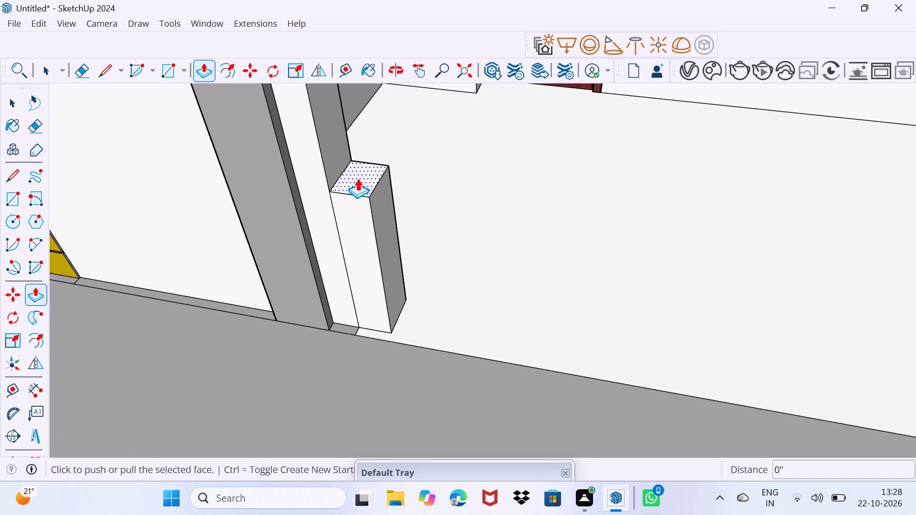
left_click(374, 181)
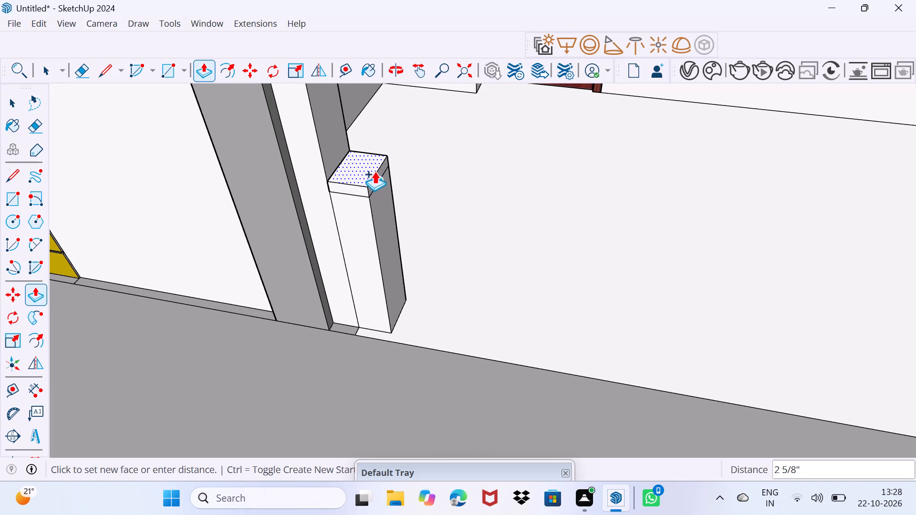
left_click(375, 171)
key("space")
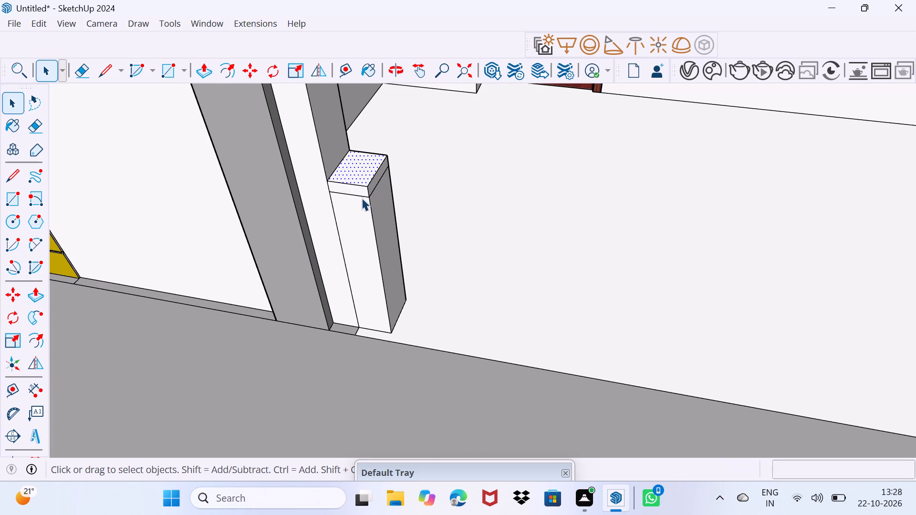
Pull the front face of the post's cap layer outward by 0.5".
left_click(358, 189)
key("p")
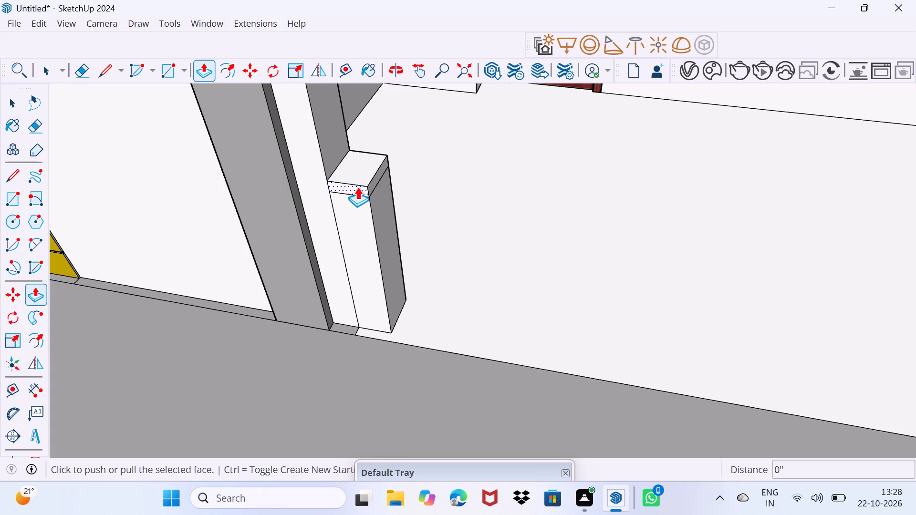
left_click(357, 187)
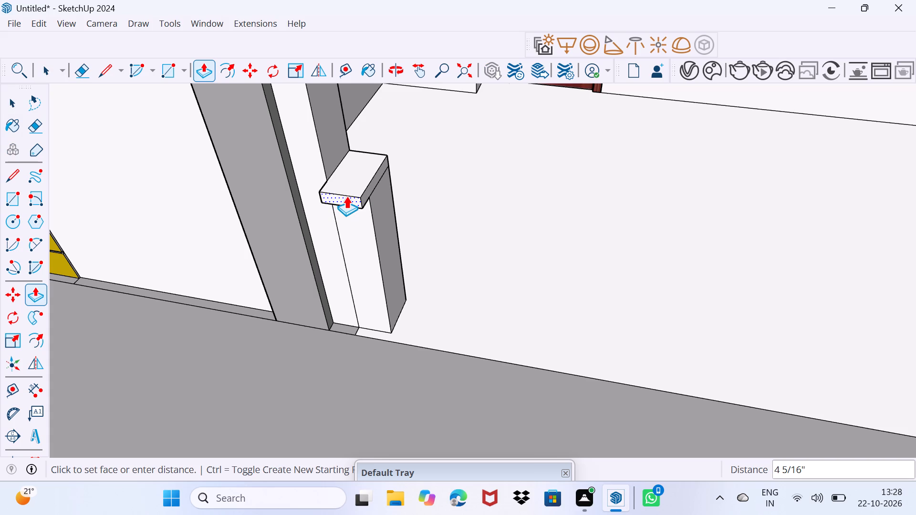
type("0.5")
key("shift+quotedbl")
key("Return")
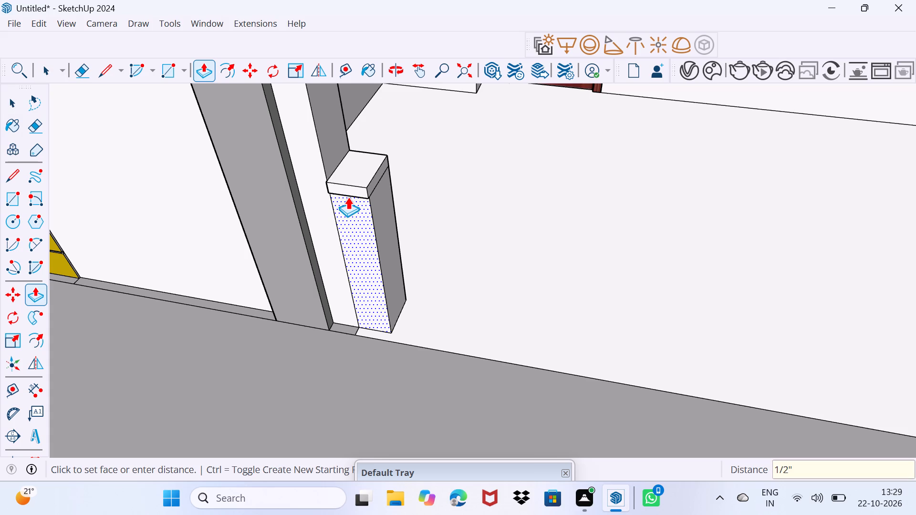
Repeat the 1/2" outward pull on the other exposed side faces of the post's cap.
scroll(349, 199, "up", 4)
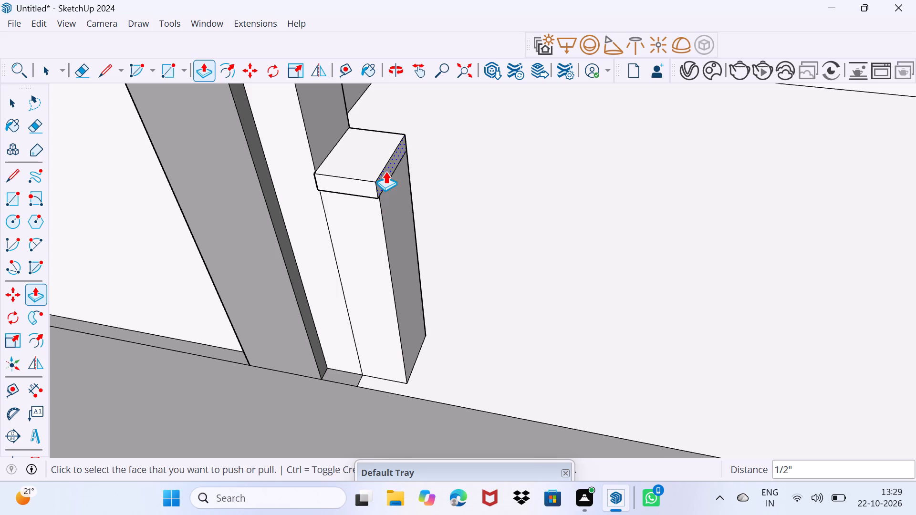
double_click(385, 171)
middle_click_drag(415, 164, 159, 198)
scroll(300, 178, "up", 1)
scroll(382, 176, "up", 3)
middle_click_drag(479, 181, 180, 196)
middle_click_drag(290, 181, 306, 305, "shift")
scroll(442, 336, "up", 3)
double_click(448, 335)
middle_click_drag(362, 358, 672, 287)
scroll(672, 287, "down", 6)
middle_click_drag(584, 288, 778, 247)
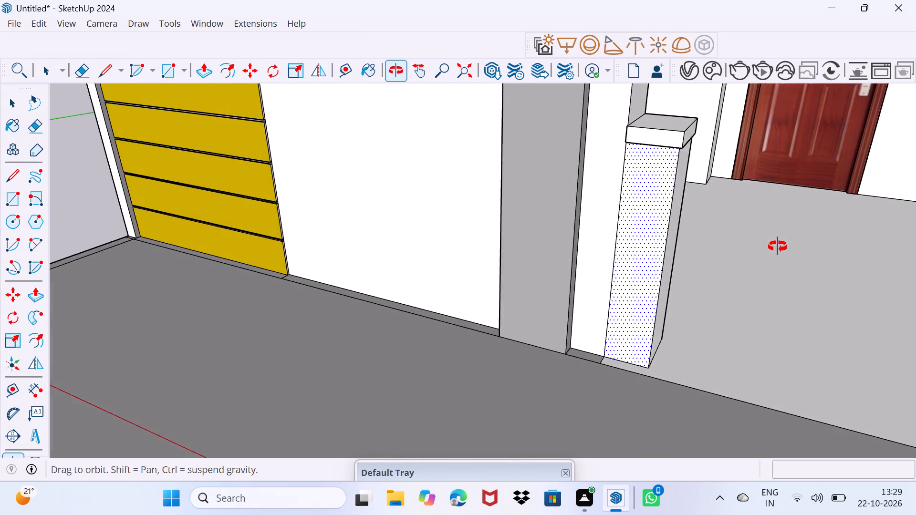
middle_click_drag(778, 247, 438, 238)
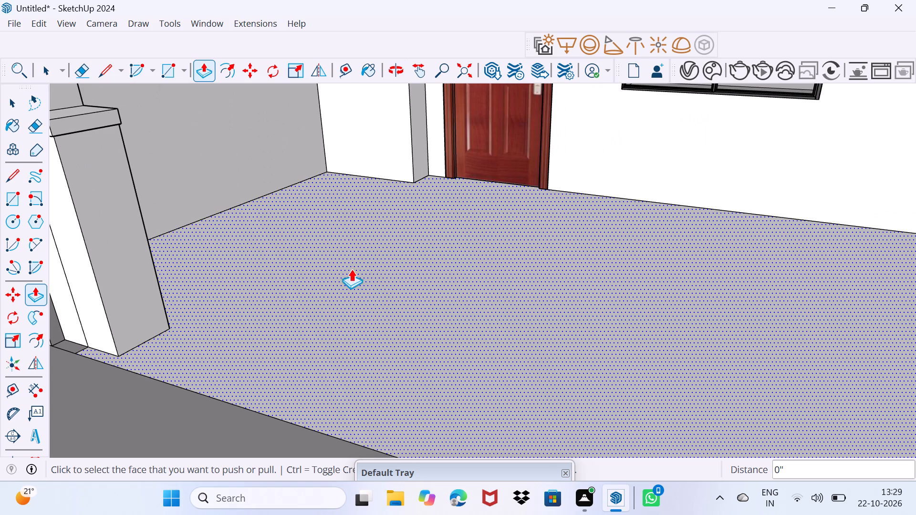
key("space")
Examine the porch between the capped post and the lattice pillar from several angles.
left_click_drag(330, 318, 376, 278)
scroll(303, 265, "down", 4)
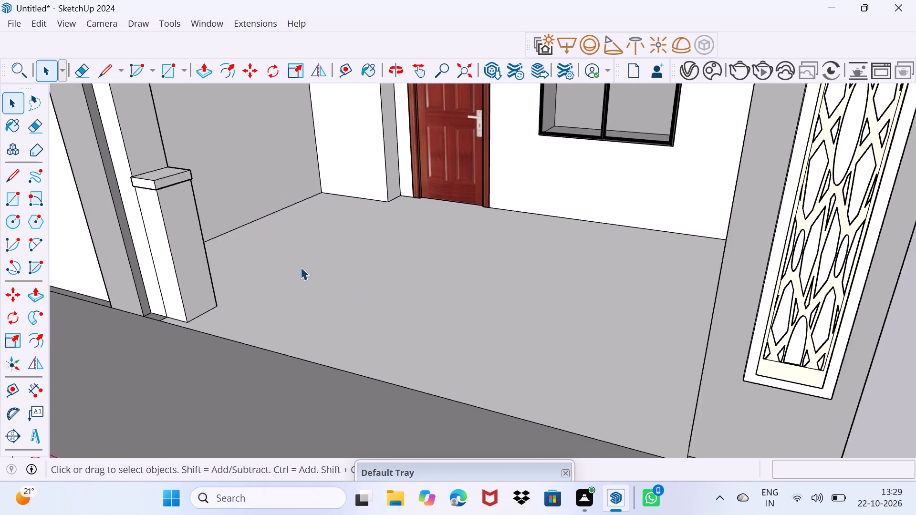
scroll(301, 267, "down", 1)
middle_click_drag(271, 290, 410, 244)
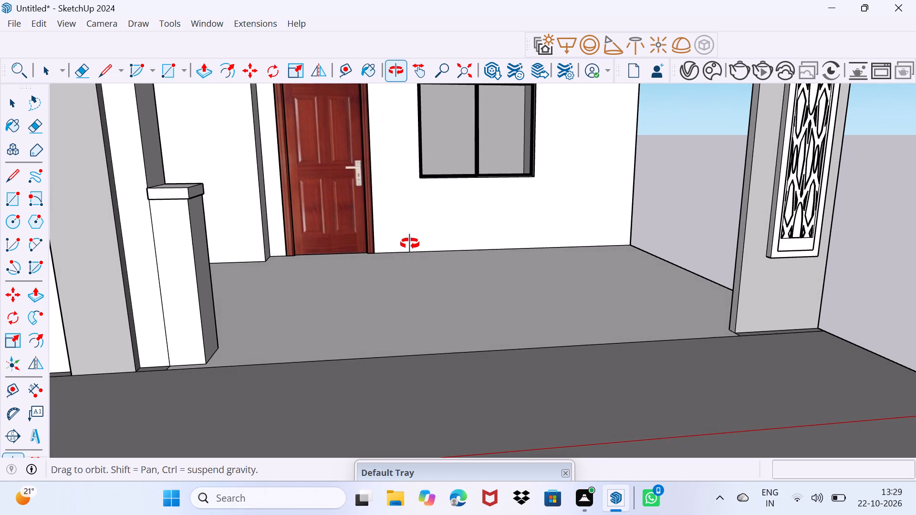
middle_click_drag(410, 244, 279, 255)
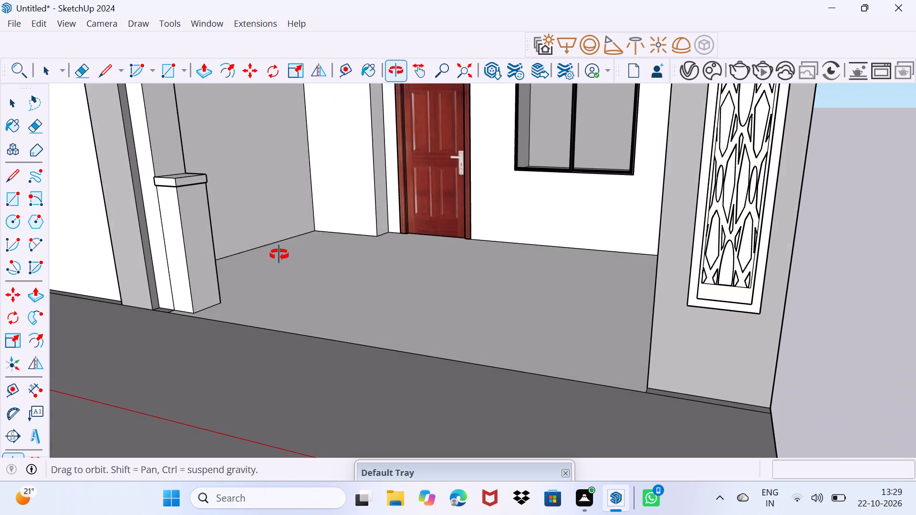
middle_click_drag(279, 255, 248, 263)
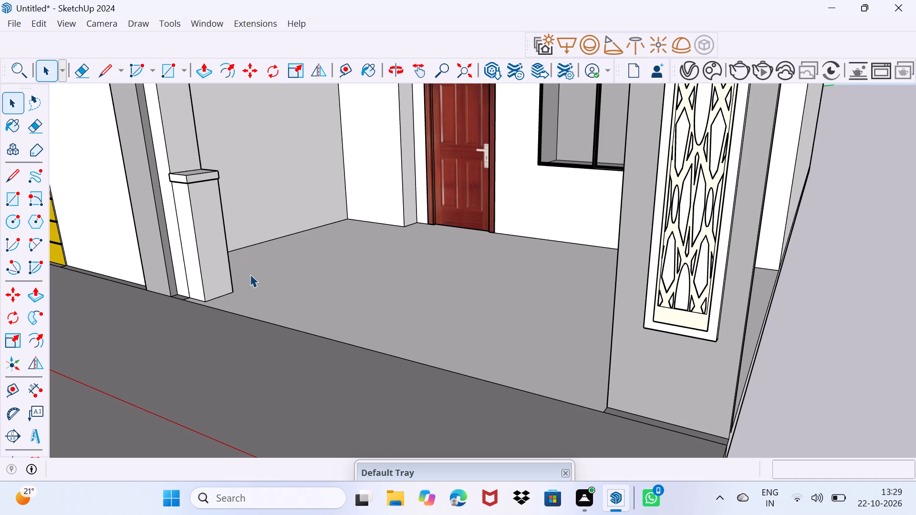
scroll(208, 296, "up", 2)
middle_click_drag(209, 295, 271, 302)
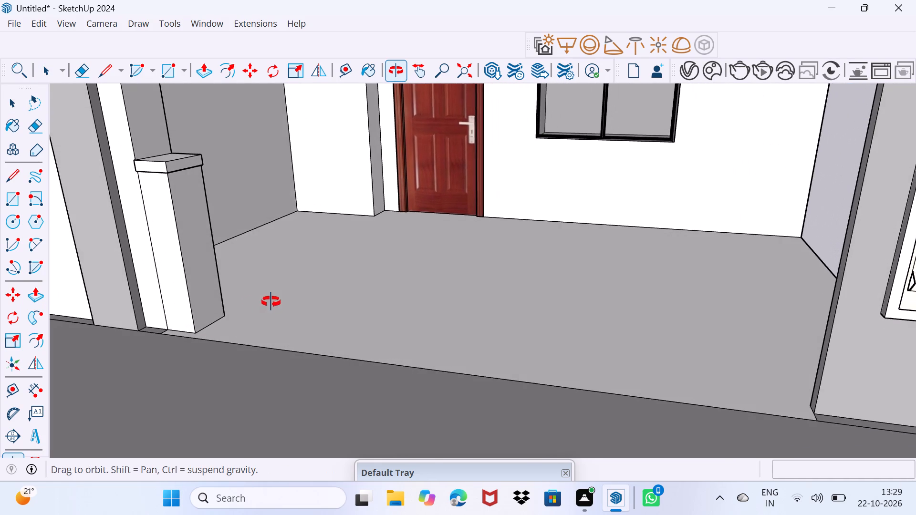
middle_click_drag(271, 302, 285, 287)
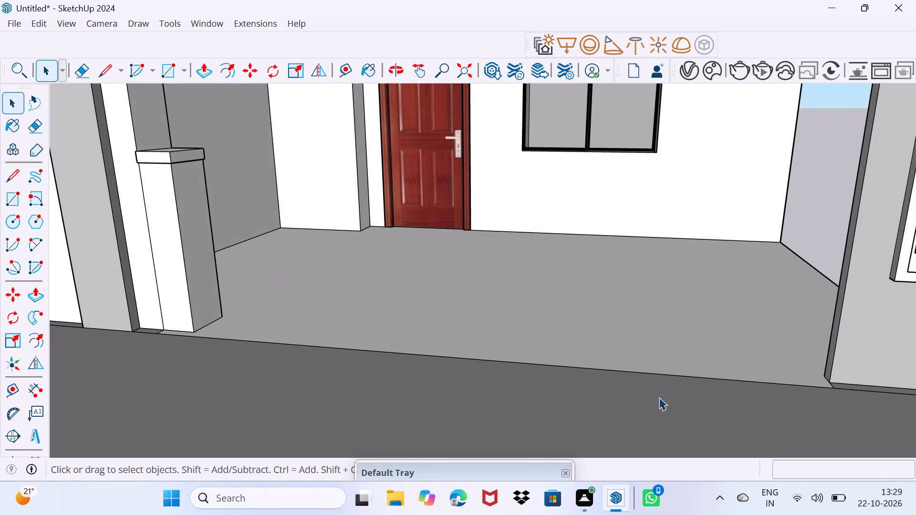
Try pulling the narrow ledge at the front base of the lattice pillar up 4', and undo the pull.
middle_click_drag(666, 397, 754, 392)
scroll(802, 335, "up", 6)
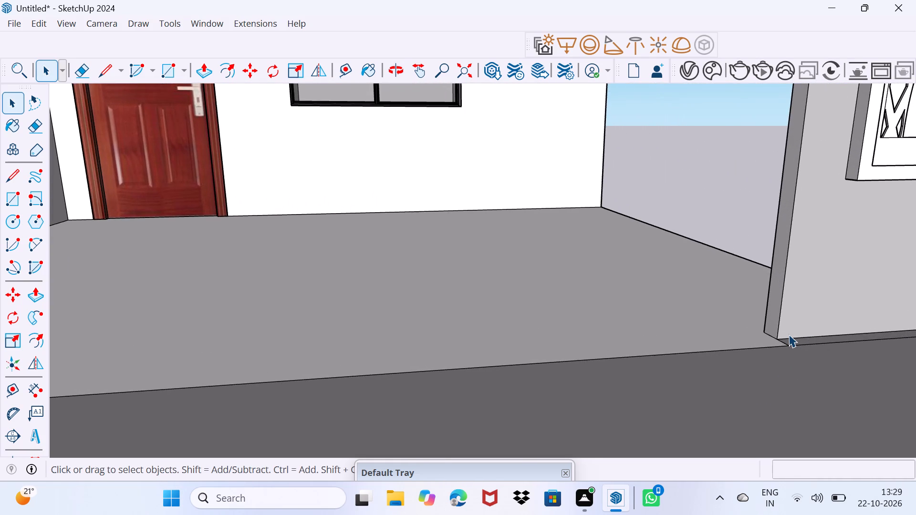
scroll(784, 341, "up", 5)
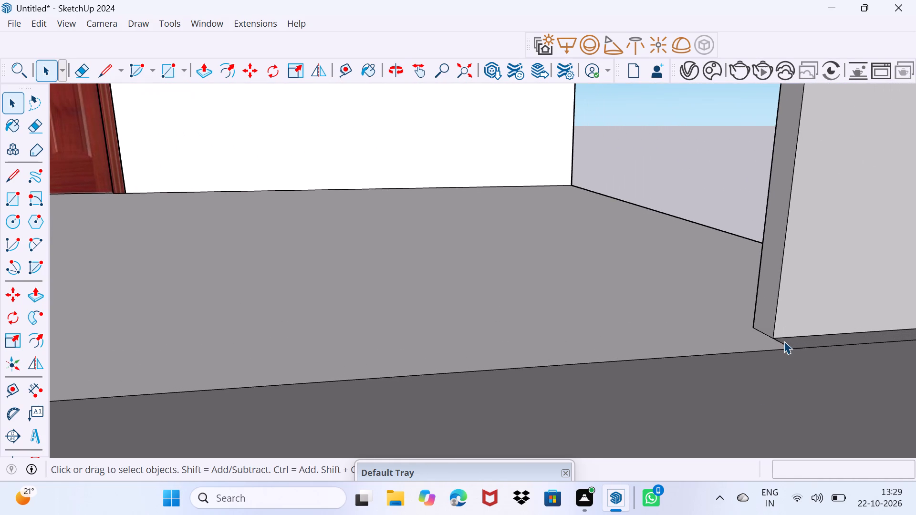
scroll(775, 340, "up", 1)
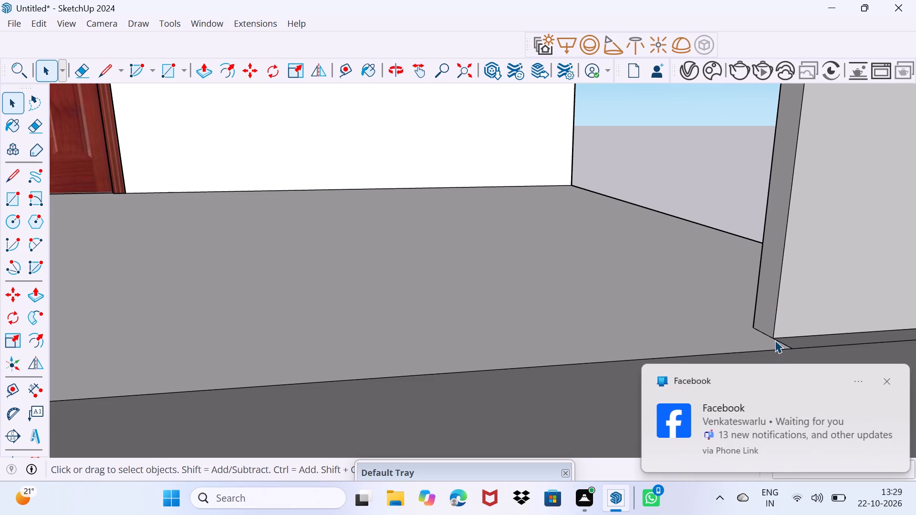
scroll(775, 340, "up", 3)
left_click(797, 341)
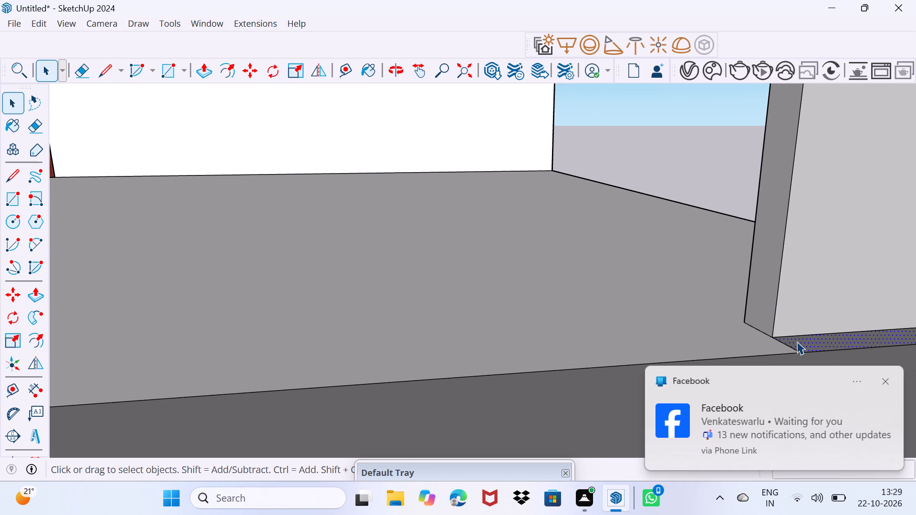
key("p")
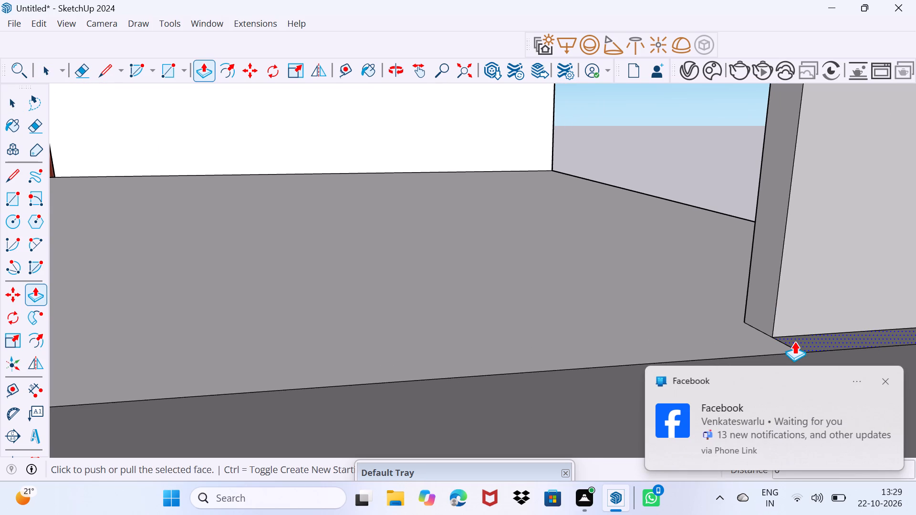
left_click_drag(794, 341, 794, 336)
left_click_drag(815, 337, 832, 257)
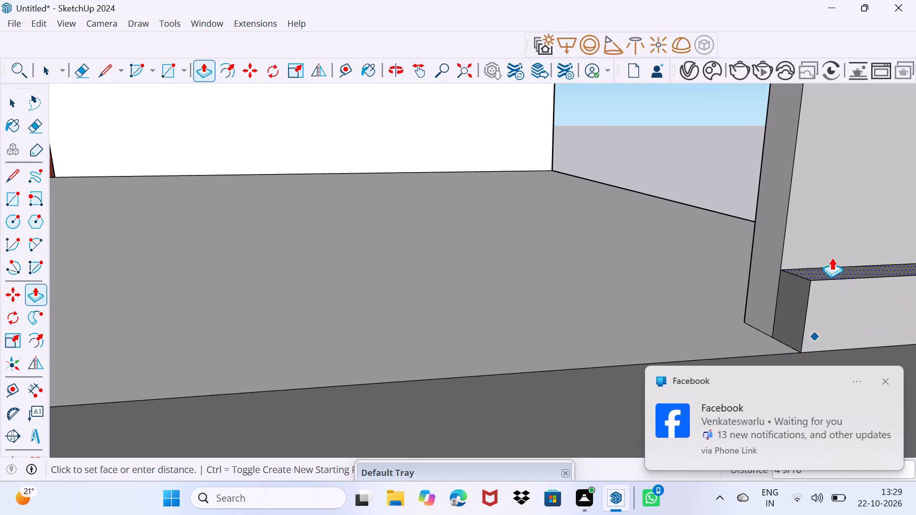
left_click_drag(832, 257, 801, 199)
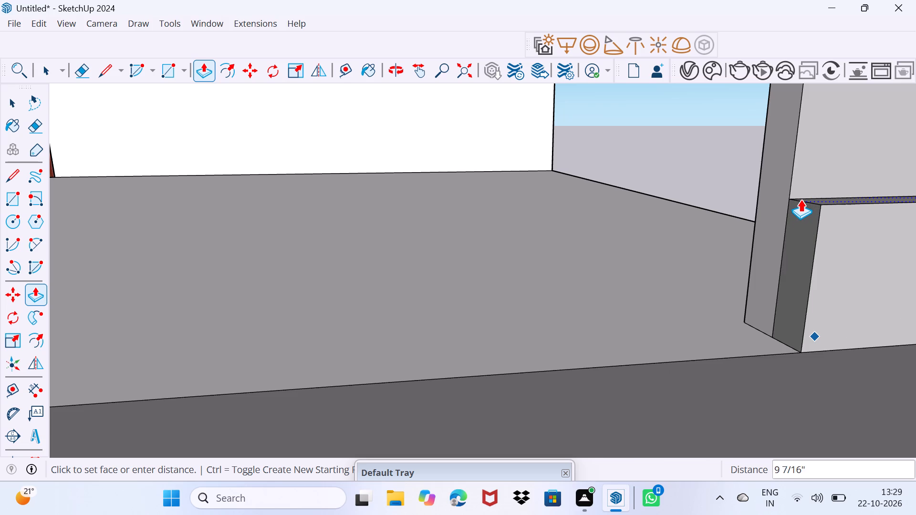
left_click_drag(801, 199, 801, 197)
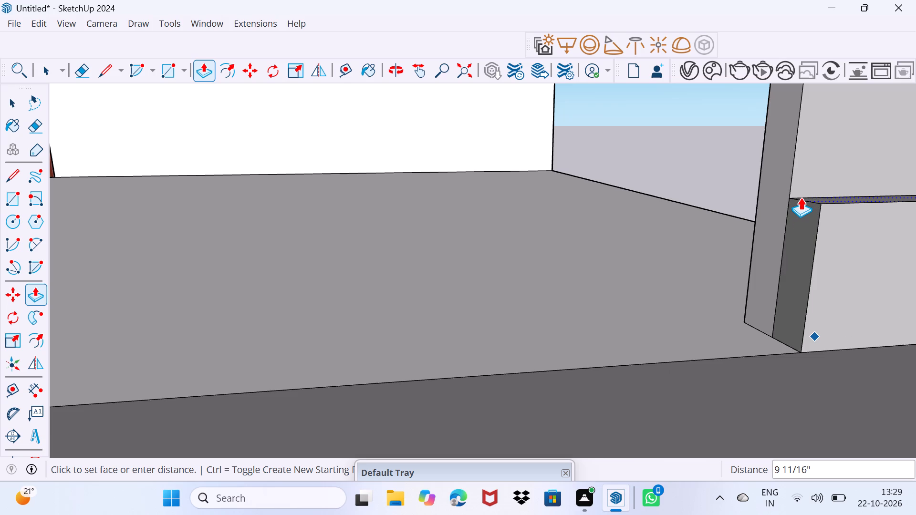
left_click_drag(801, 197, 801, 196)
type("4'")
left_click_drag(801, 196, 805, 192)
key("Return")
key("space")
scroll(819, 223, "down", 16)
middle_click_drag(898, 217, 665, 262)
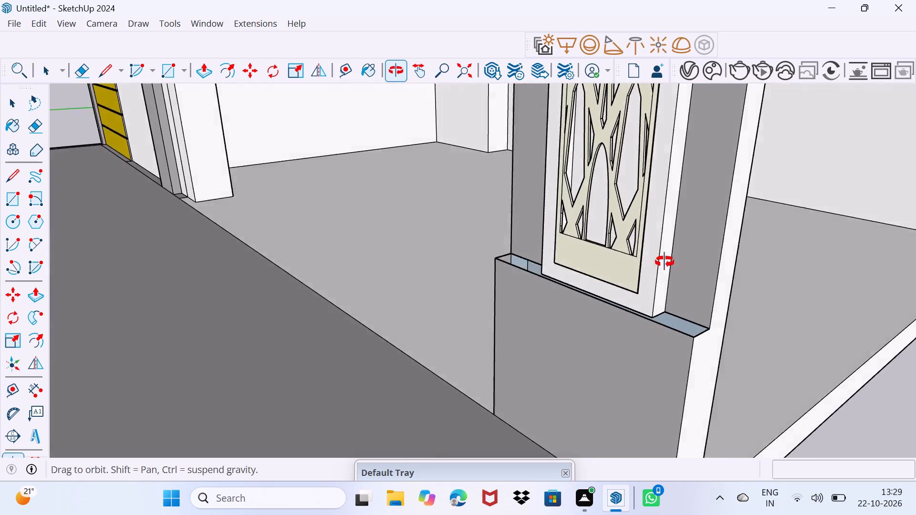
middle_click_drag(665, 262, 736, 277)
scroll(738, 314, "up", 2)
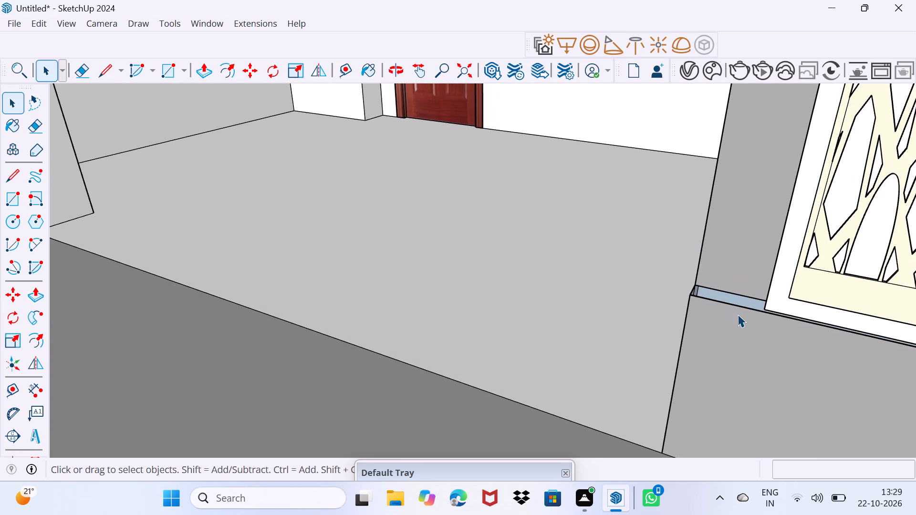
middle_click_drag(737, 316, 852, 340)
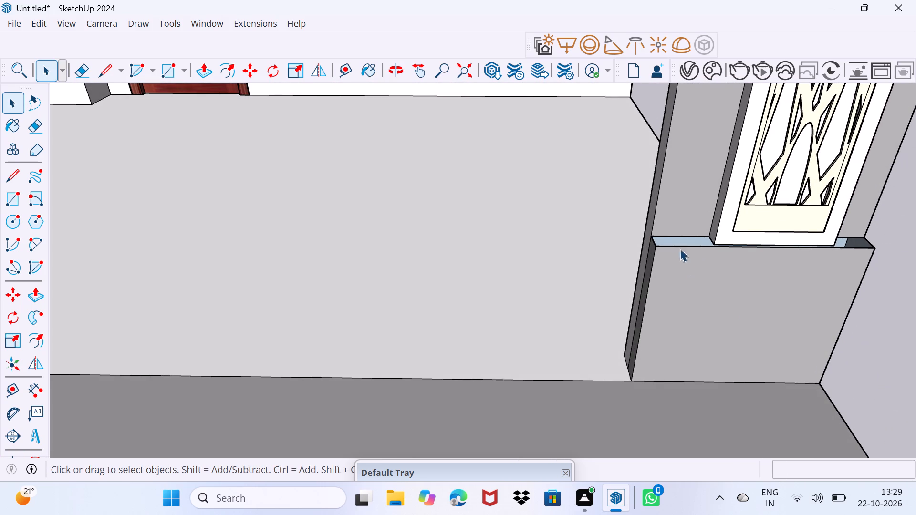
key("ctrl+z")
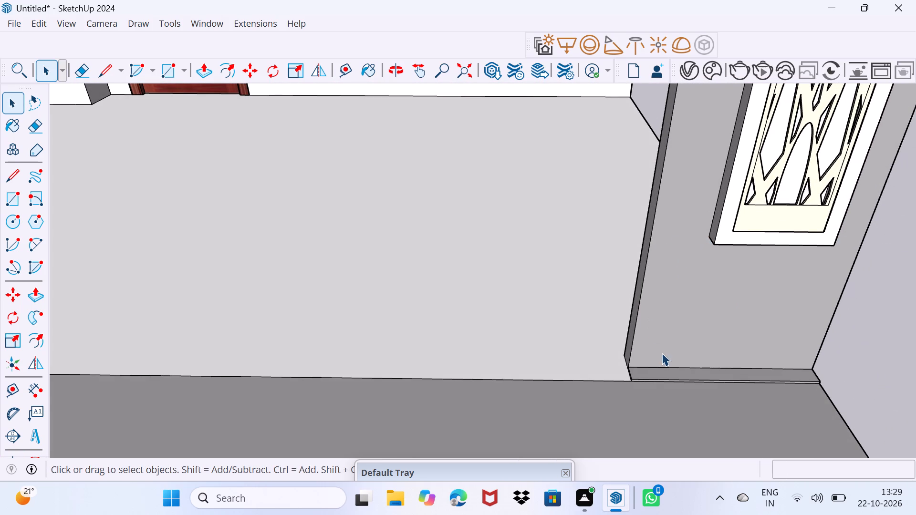
Pull the narrow ledge at the lattice pillar's front base up about 1' 10", stopping just below the lattice frame.
scroll(654, 354, "up", 10)
middle_click_drag(604, 390, 747, 361)
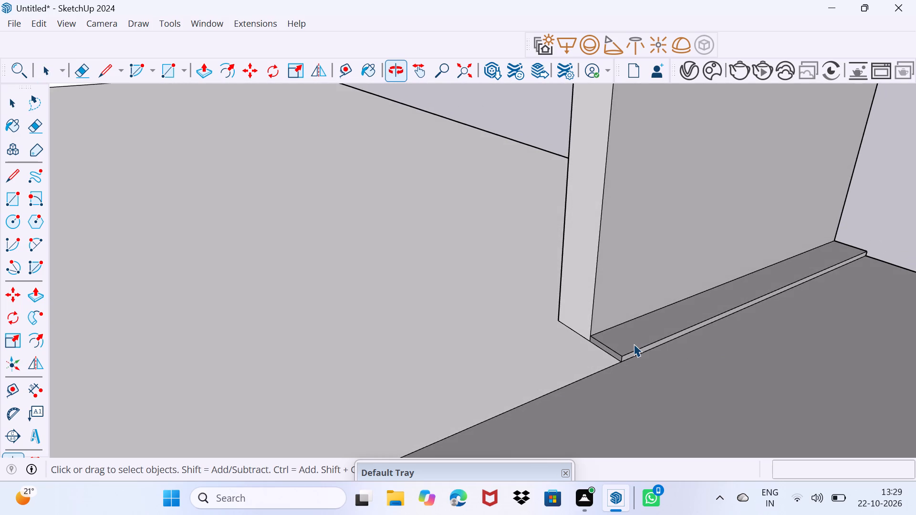
left_click(634, 344)
key("p")
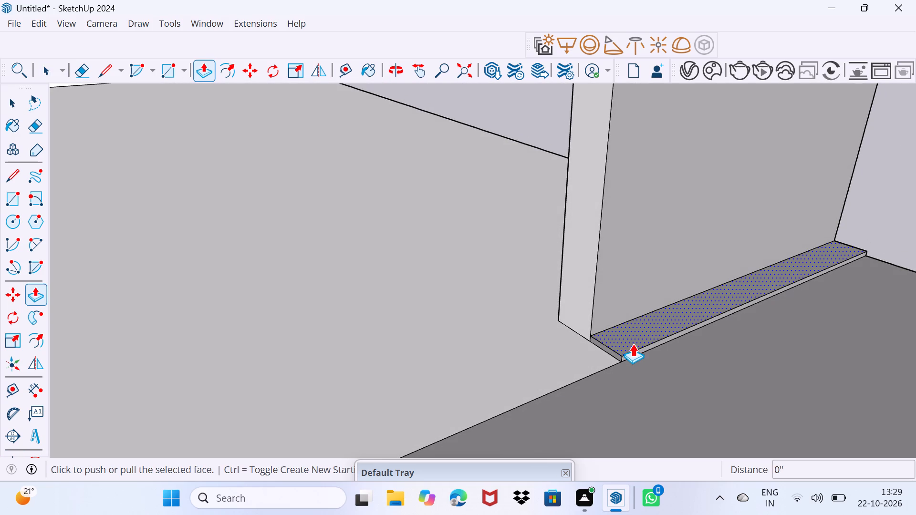
left_click(640, 347)
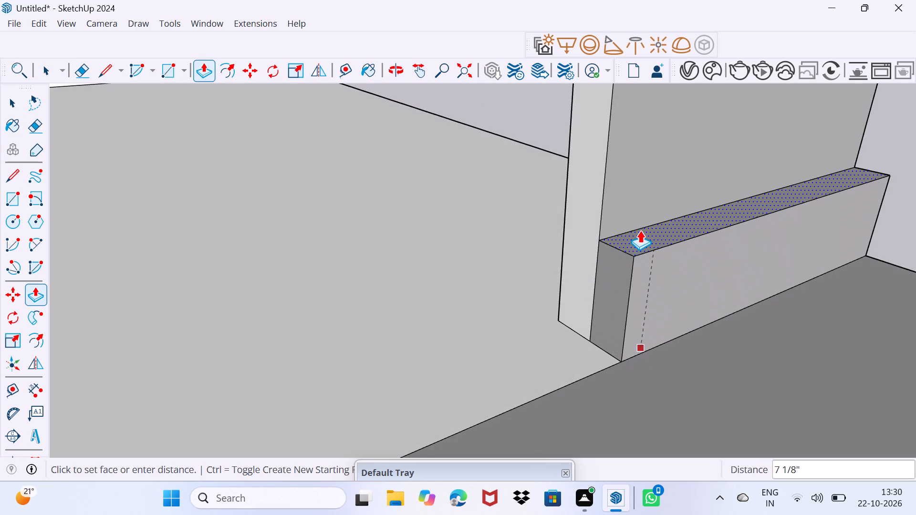
scroll(640, 229, "down", 3)
middle_click_drag(640, 229, 579, 511)
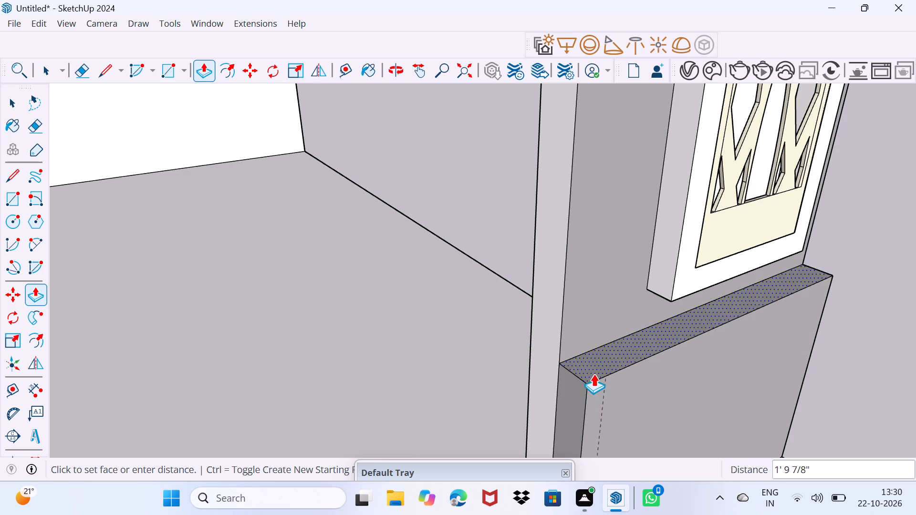
left_click(593, 369)
key("space")
left_click_drag(583, 395, 604, 381)
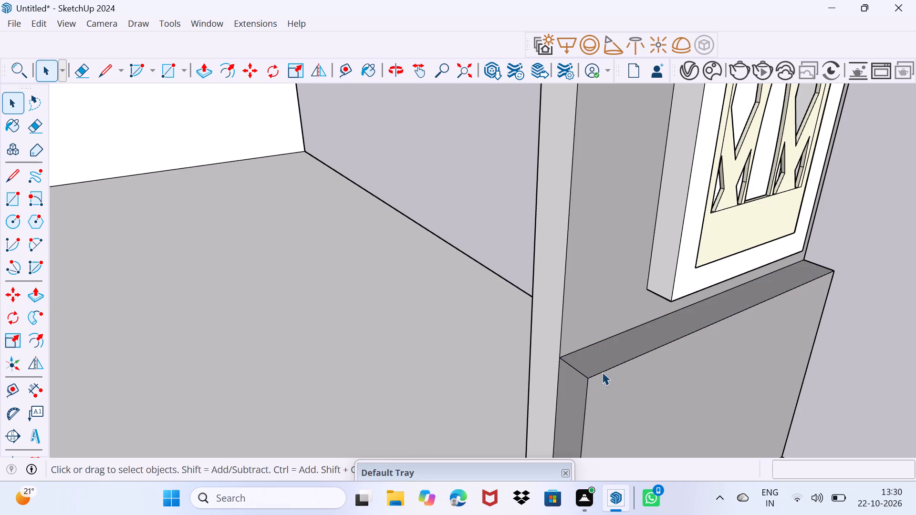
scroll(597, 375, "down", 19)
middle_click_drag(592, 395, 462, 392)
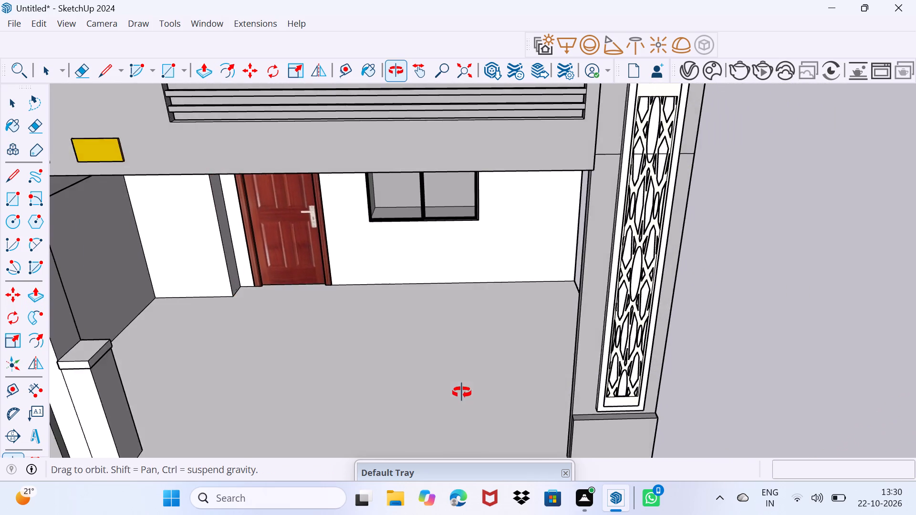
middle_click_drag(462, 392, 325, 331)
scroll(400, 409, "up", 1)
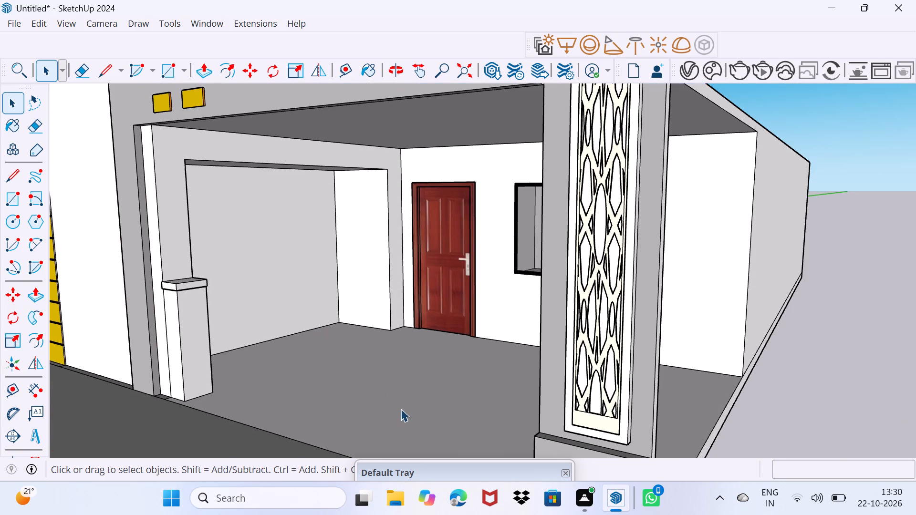
Open 3D Warehouse and search its models for "gate".
middle_click_drag(508, 403, 683, 368)
scroll(341, 447, "up", 3)
middle_click_drag(342, 441, 441, 443)
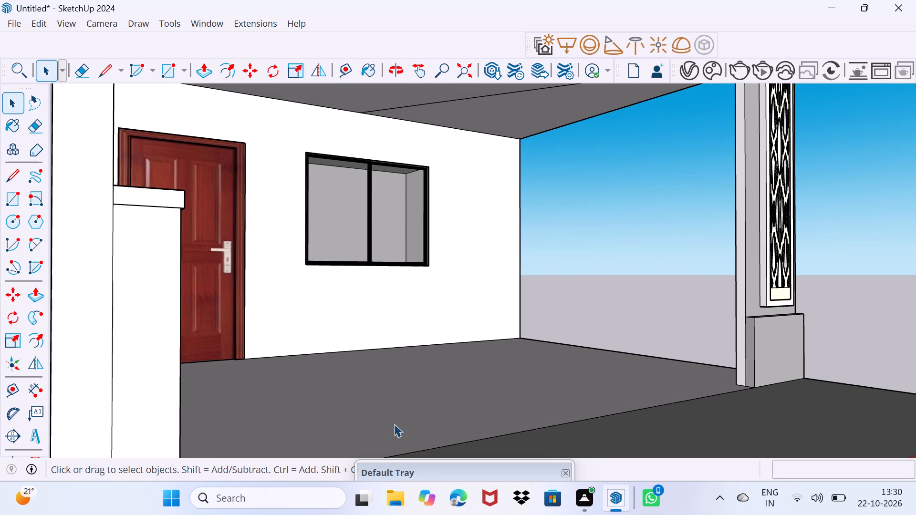
left_click(190, 17)
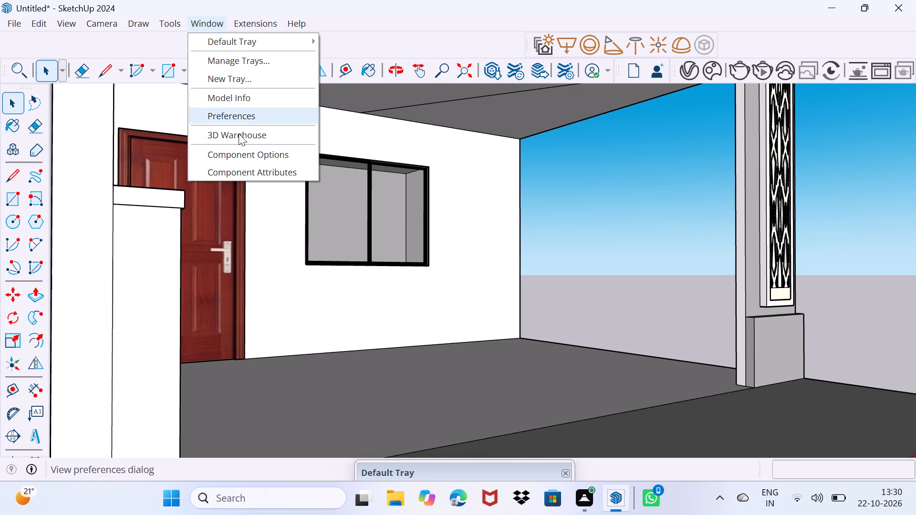
left_click(240, 137)
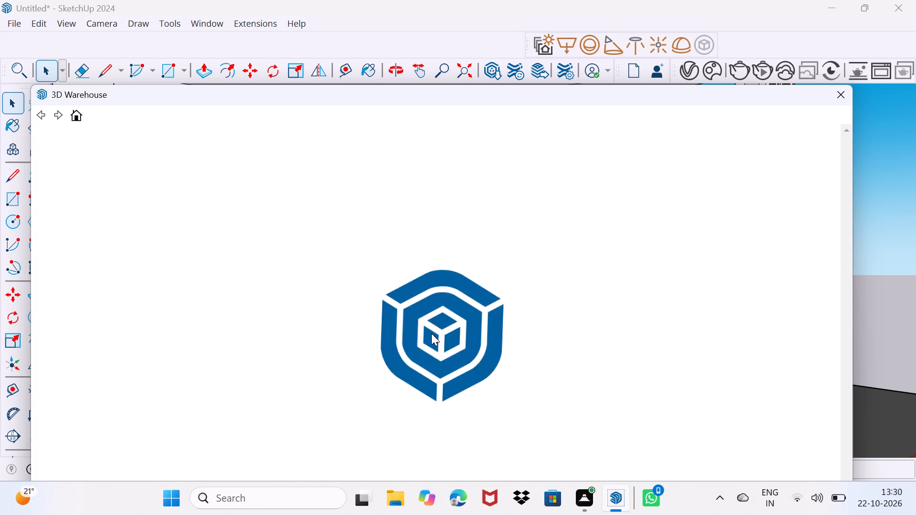
scroll(457, 334, "down", 1)
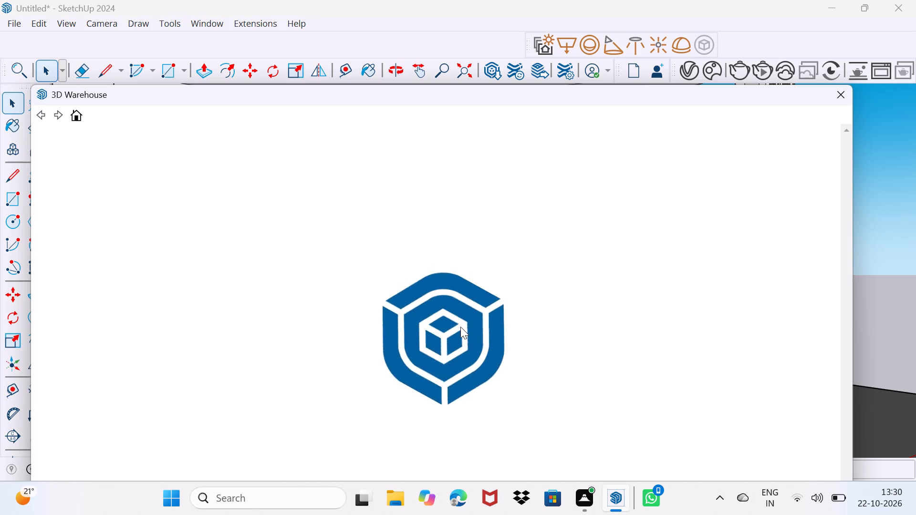
left_click(358, 135)
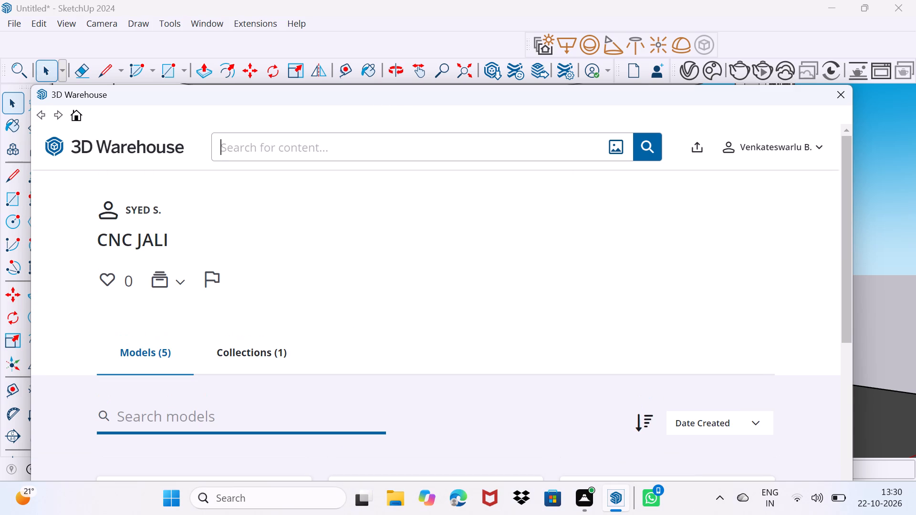
type("gate")
key("Return")
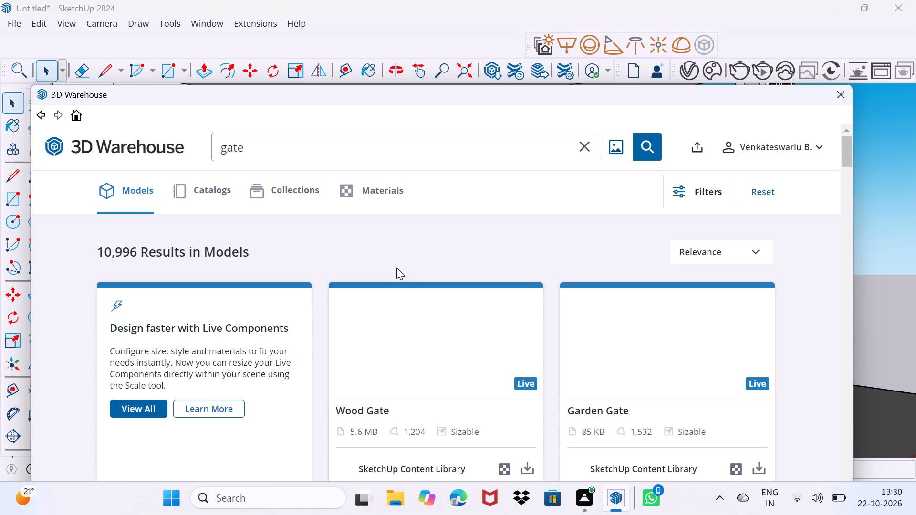
Browse the gate search results for a slatted double gate design suited to the porch opening.
scroll(396, 268, "down", 4)
scroll(396, 268, "up", 5)
scroll(396, 268, "down", 10)
scroll(397, 262, "up", 7)
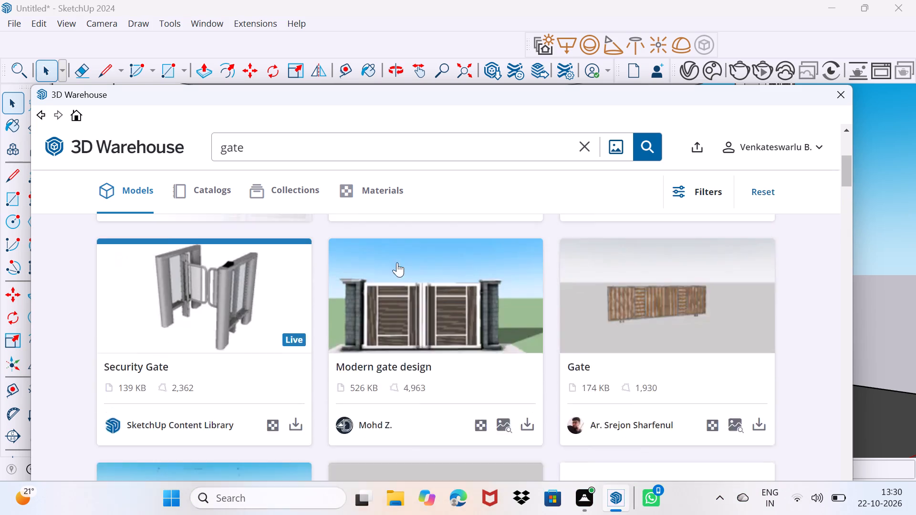
scroll(397, 262, "down", 13)
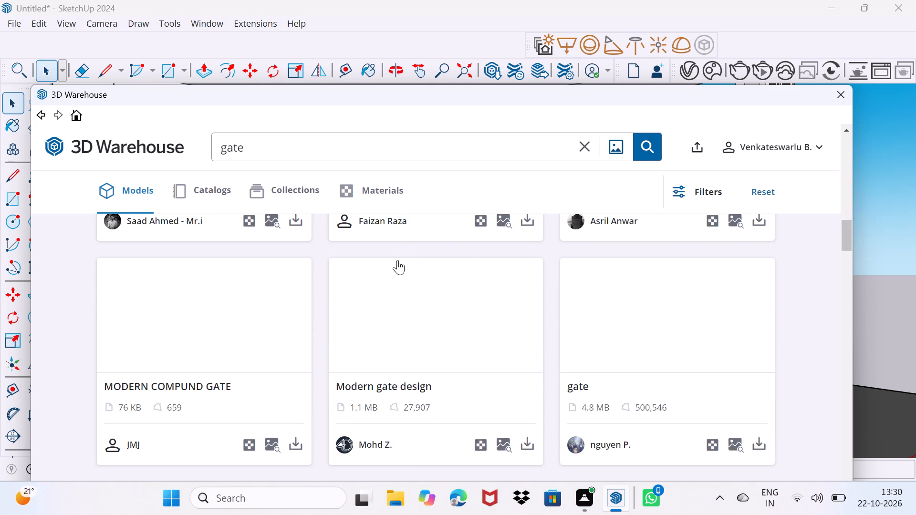
scroll(397, 260, "down", 2)
scroll(397, 260, "up", 13)
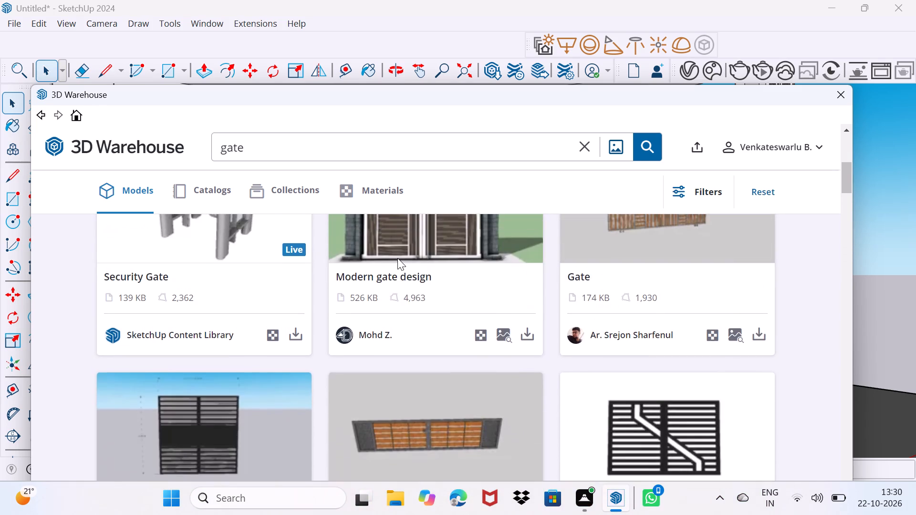
scroll(397, 258, "down", 14)
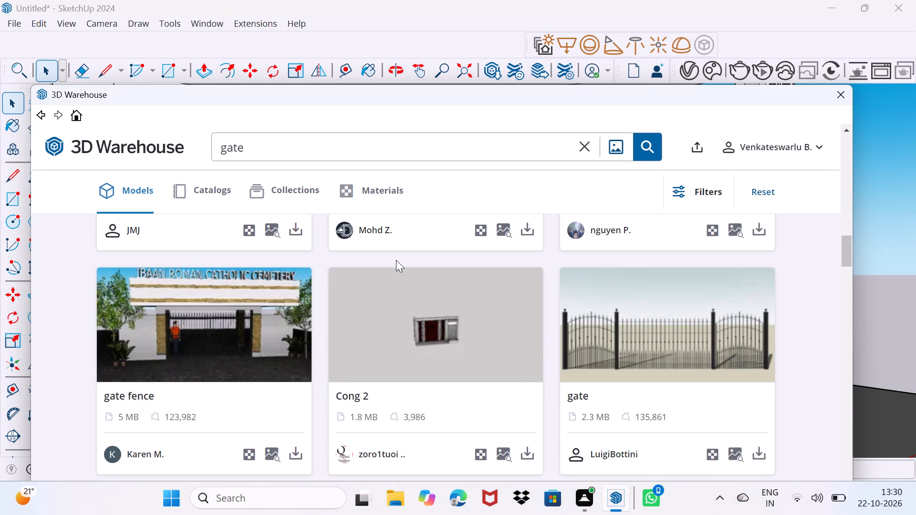
scroll(396, 257, "down", 5)
scroll(396, 257, "up", 3)
scroll(396, 257, "down", 4)
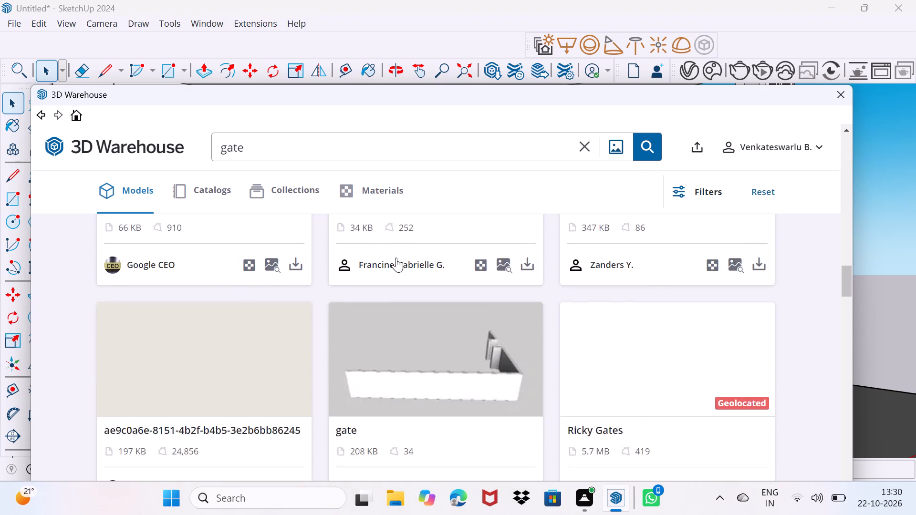
scroll(396, 257, "down", 5)
scroll(396, 257, "up", 2)
scroll(396, 257, "down", 2)
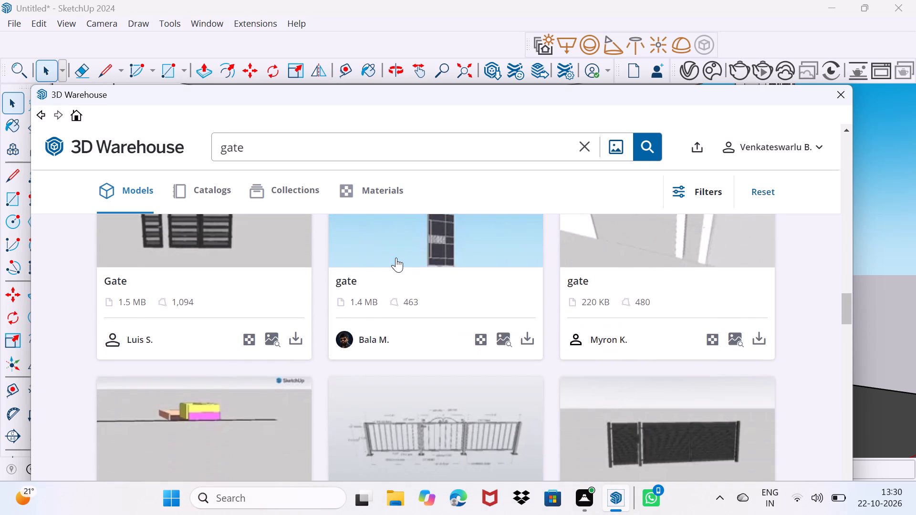
scroll(396, 257, "down", 9)
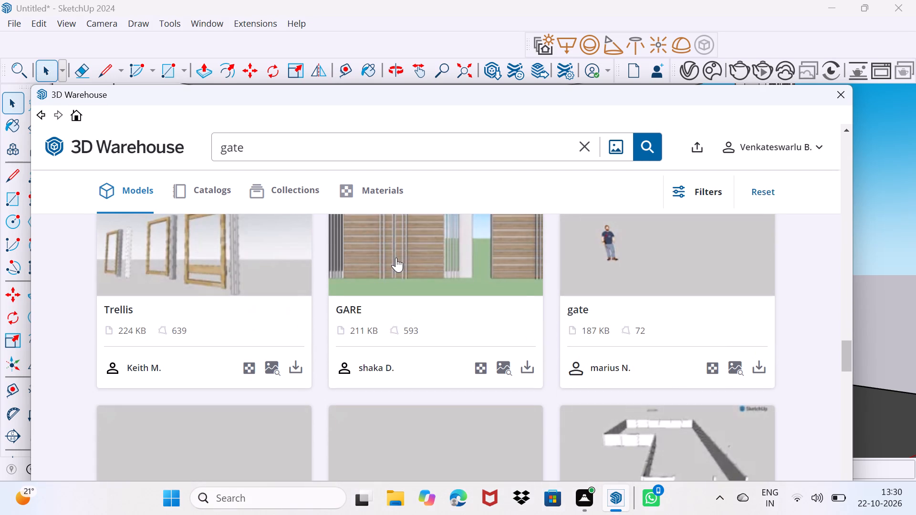
scroll(396, 257, "up", 1)
scroll(396, 257, "down", 6)
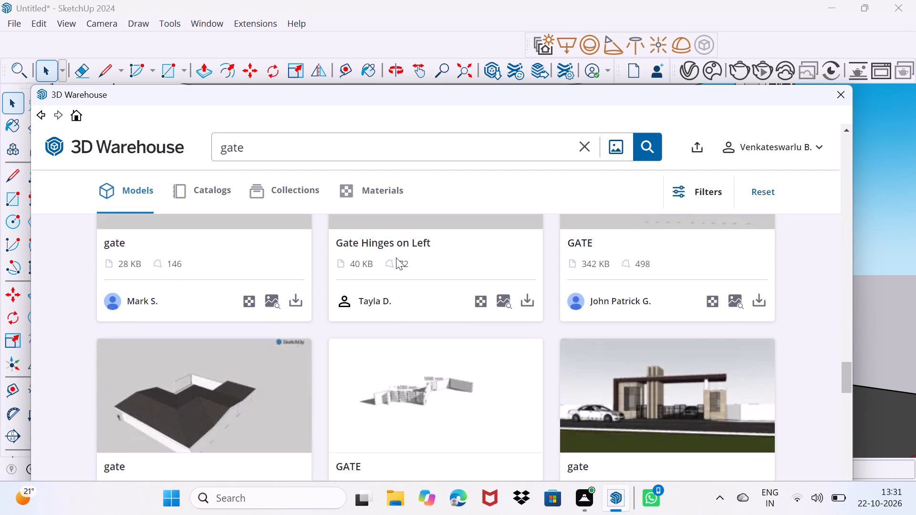
scroll(397, 255, "down", 6)
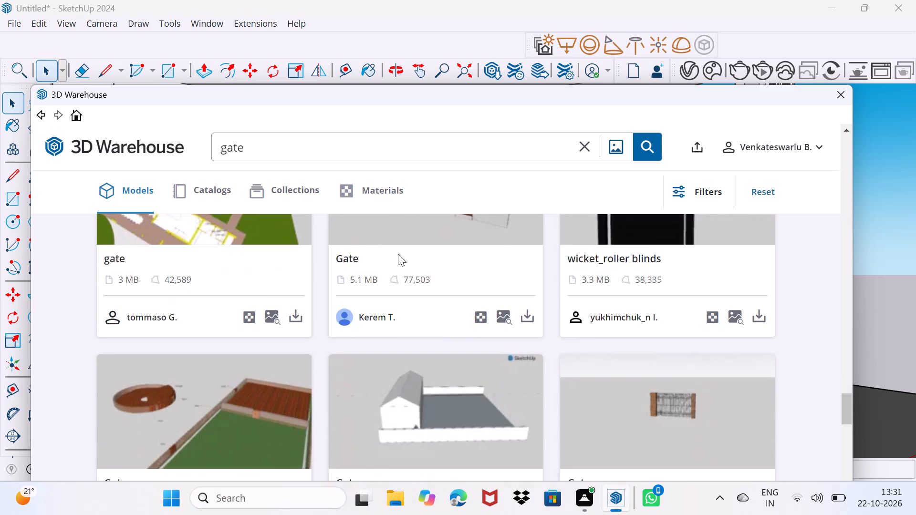
scroll(398, 254, "up", 8)
scroll(398, 254, "down", 2)
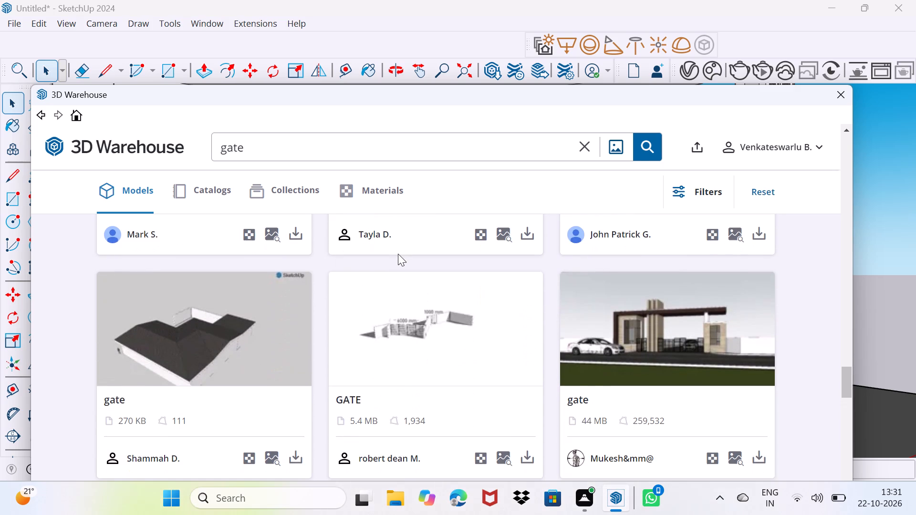
scroll(399, 251, "down", 5)
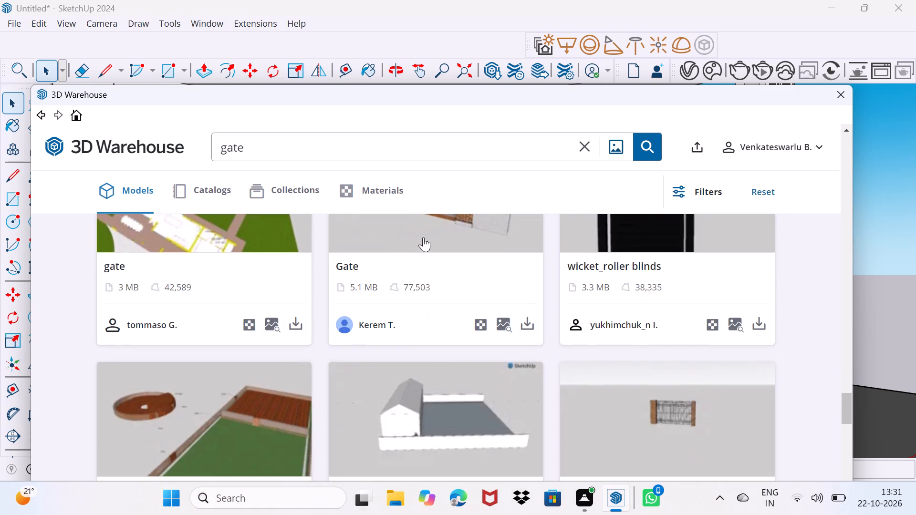
scroll(432, 242, "down", 6)
scroll(432, 243, "up", 5)
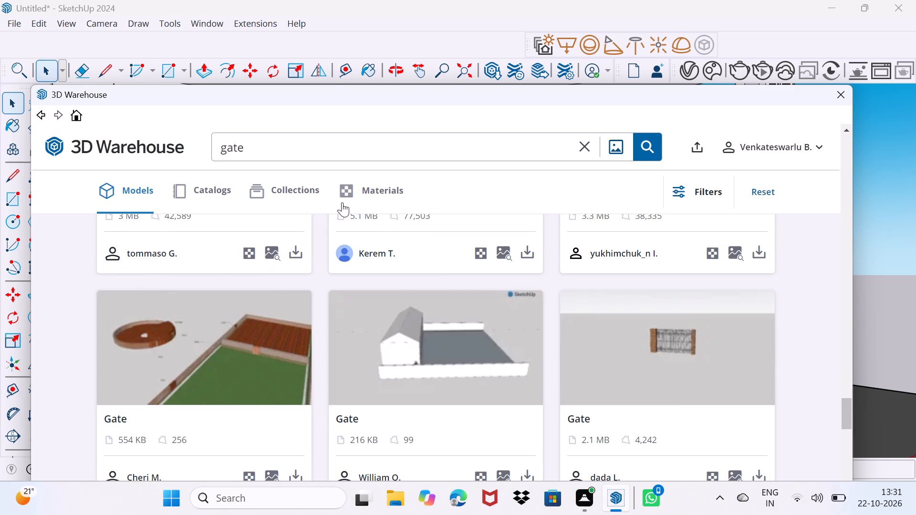
scroll(323, 251, "up", 16)
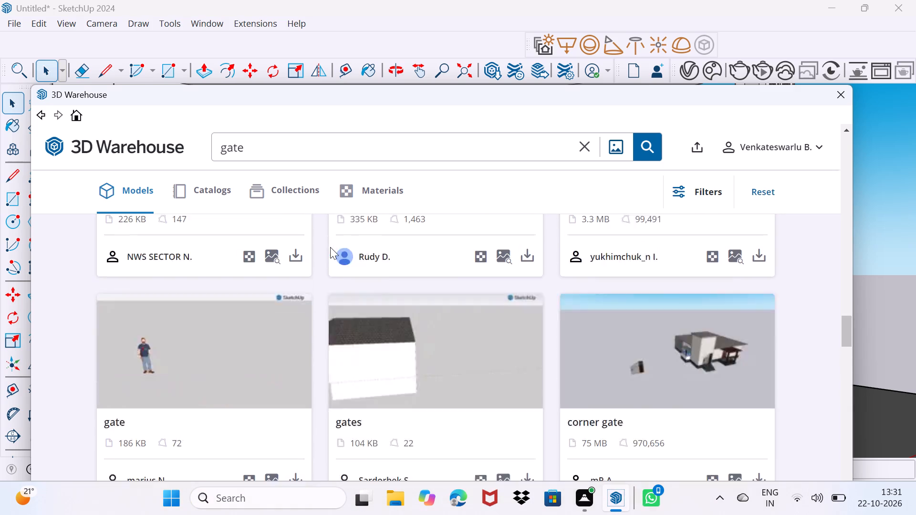
scroll(330, 247, "up", 10)
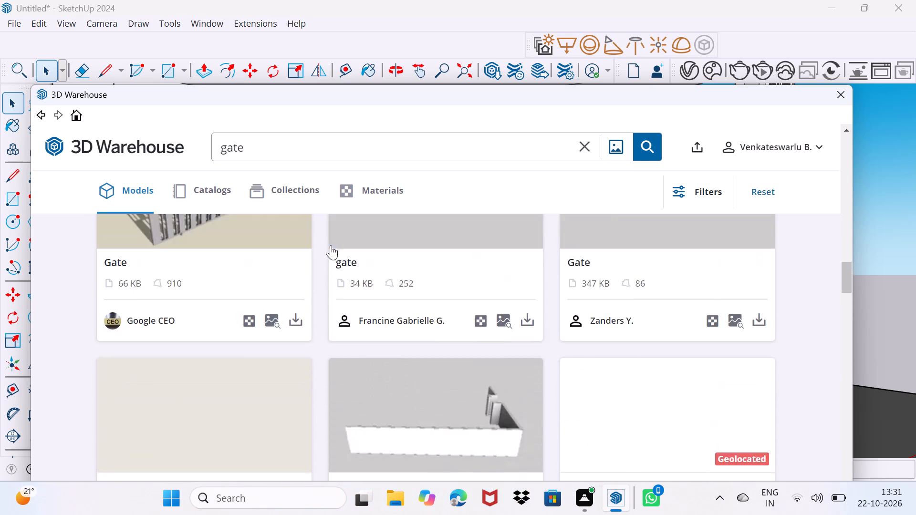
scroll(331, 245, "up", 5)
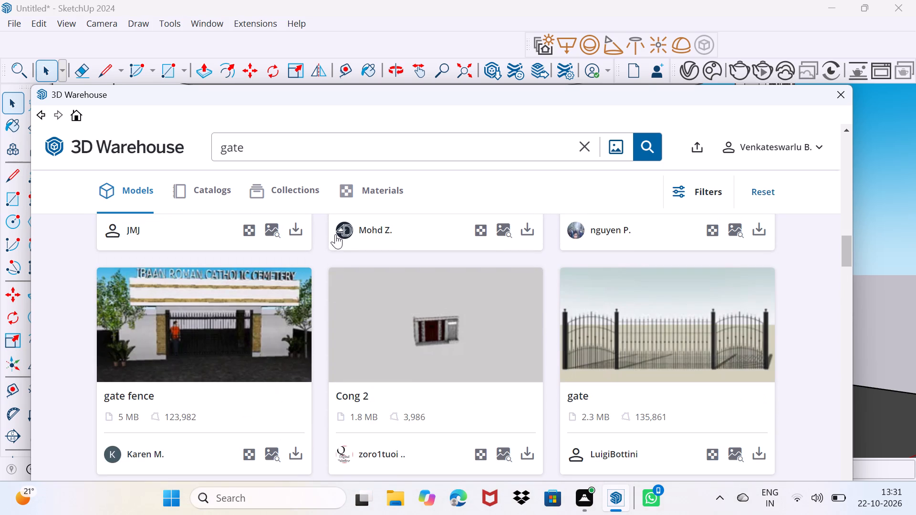
scroll(335, 233, "down", 2)
scroll(335, 233, "up", 11)
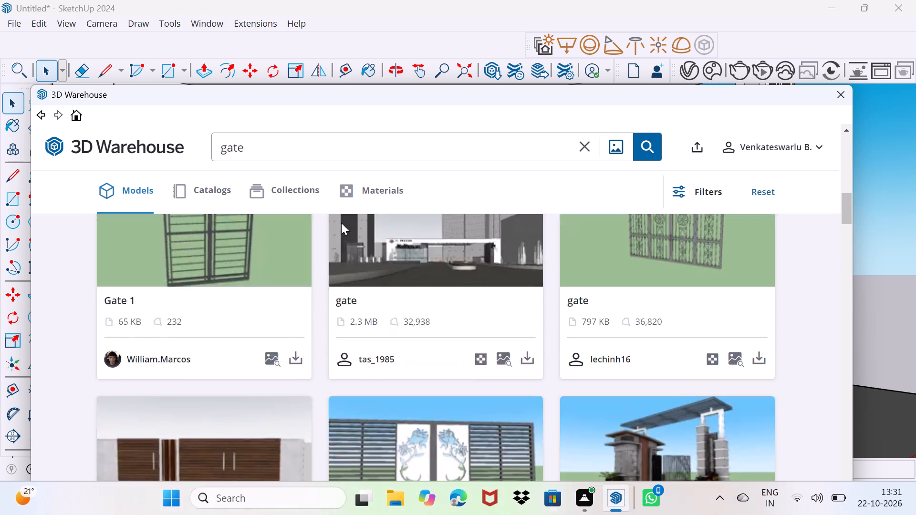
scroll(341, 223, "up", 6)
Load the 85 KB Modern Gate directly into the model and place its lower corner at the capped post's base on the porch front edge.
scroll(341, 223, "down", 2)
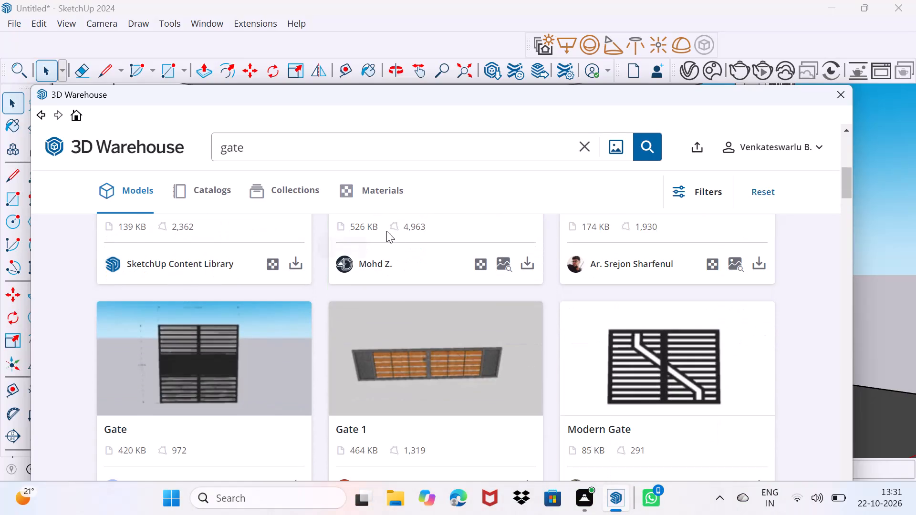
scroll(537, 375, "down", 1)
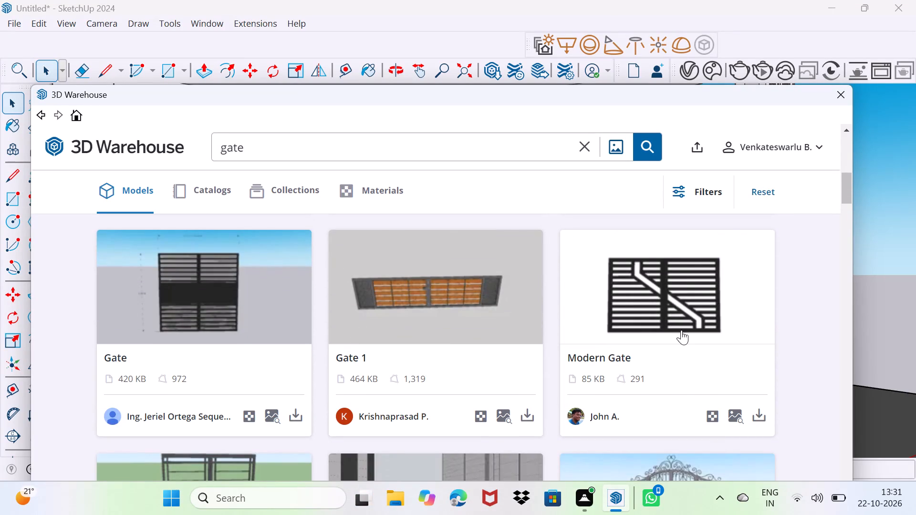
left_click(765, 413)
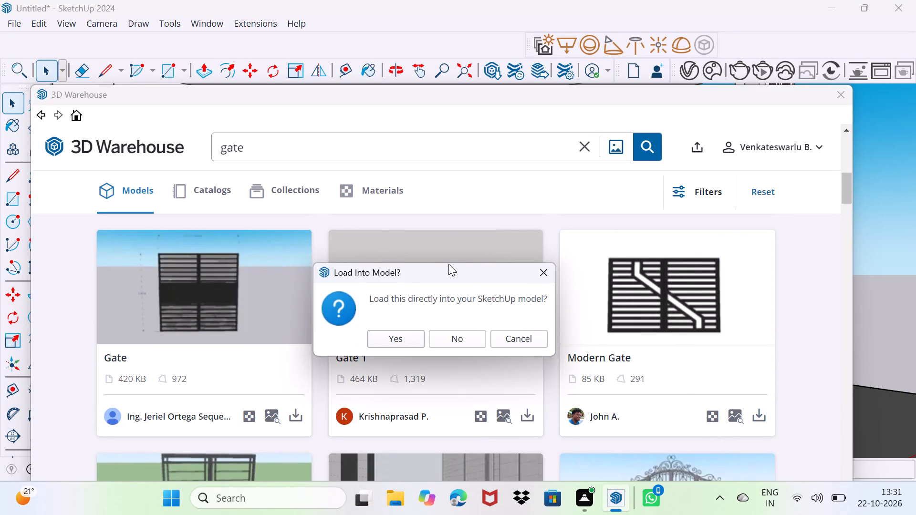
left_click(411, 337)
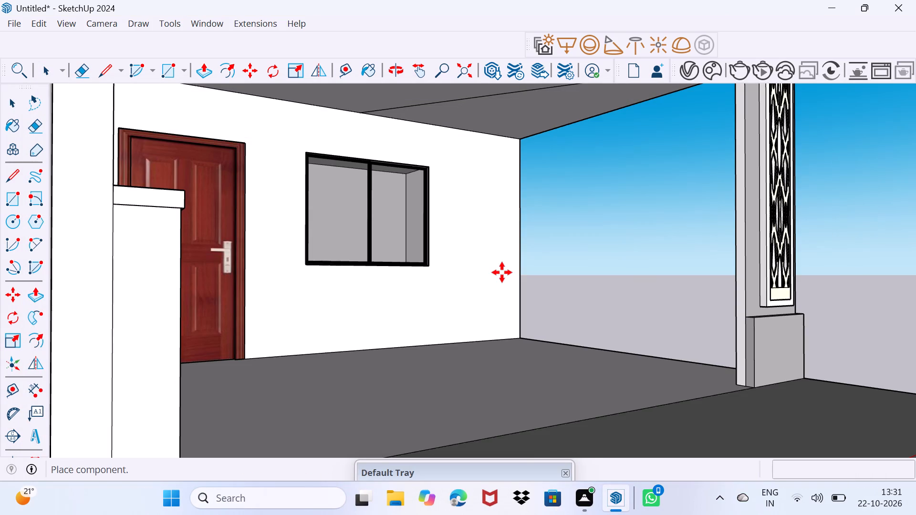
scroll(375, 406, "down", 2)
middle_click_drag(330, 425, 268, 419)
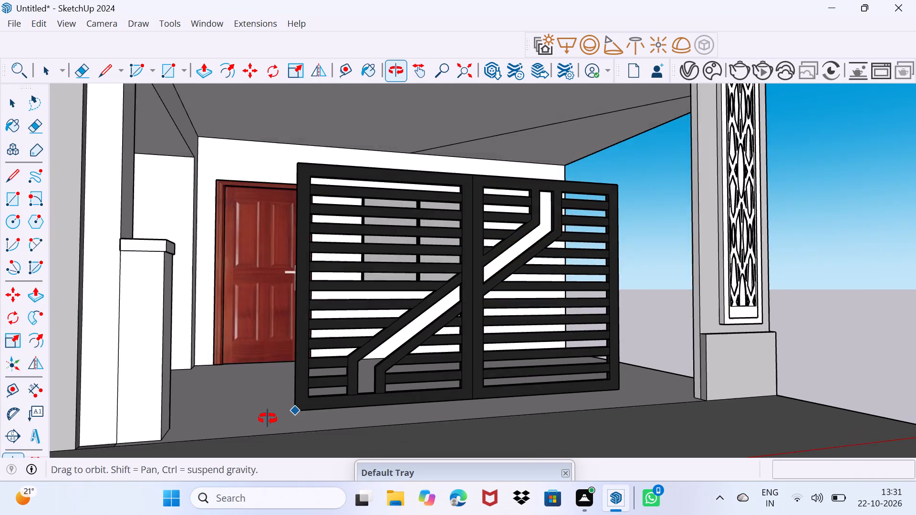
middle_click_drag(268, 419, 265, 425)
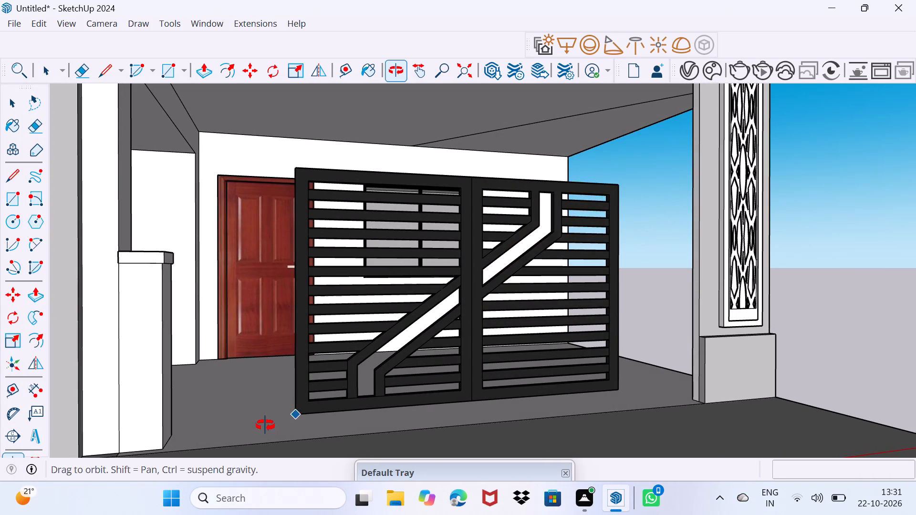
middle_click_drag(265, 425, 278, 366)
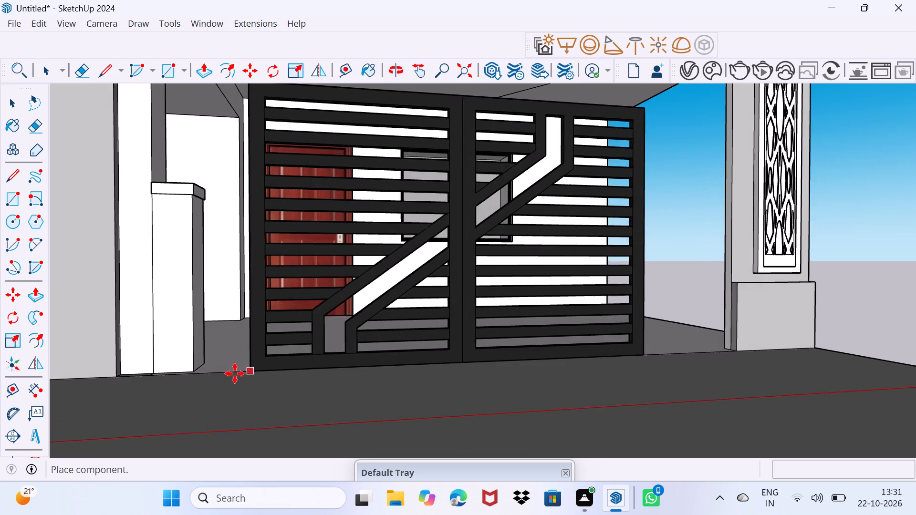
left_click(196, 366)
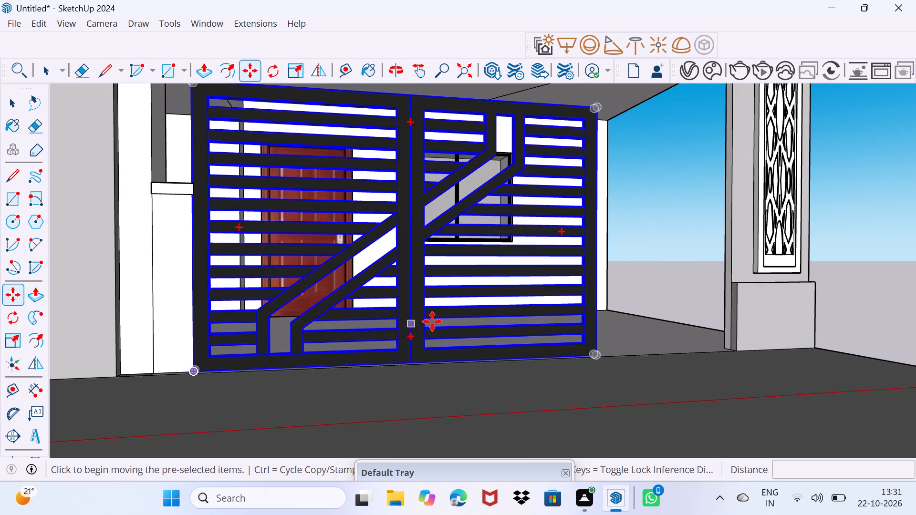
Scale the gate along the red axis by about 1.42 so it spans from the capped post to the lattice pillar.
middle_click_drag(432, 325, 231, 388)
scroll(357, 360, "up", 3)
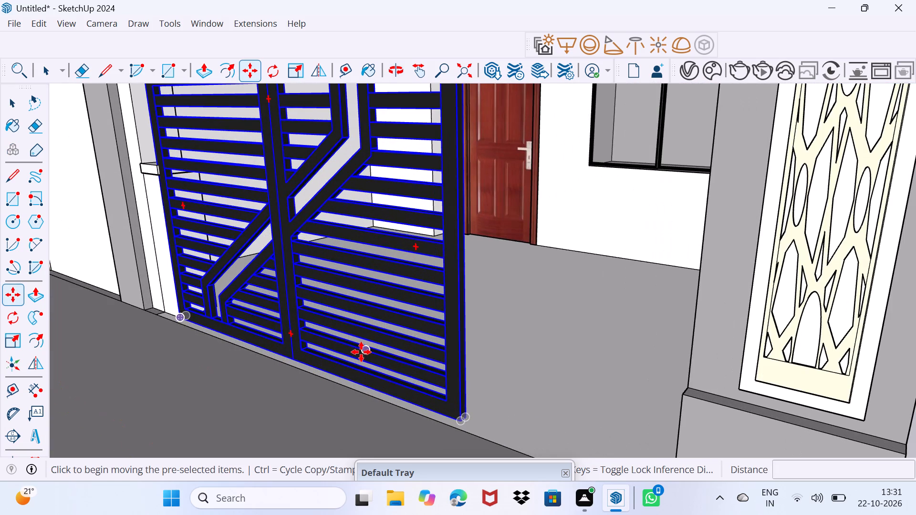
key("s")
scroll(472, 220, "up", 3)
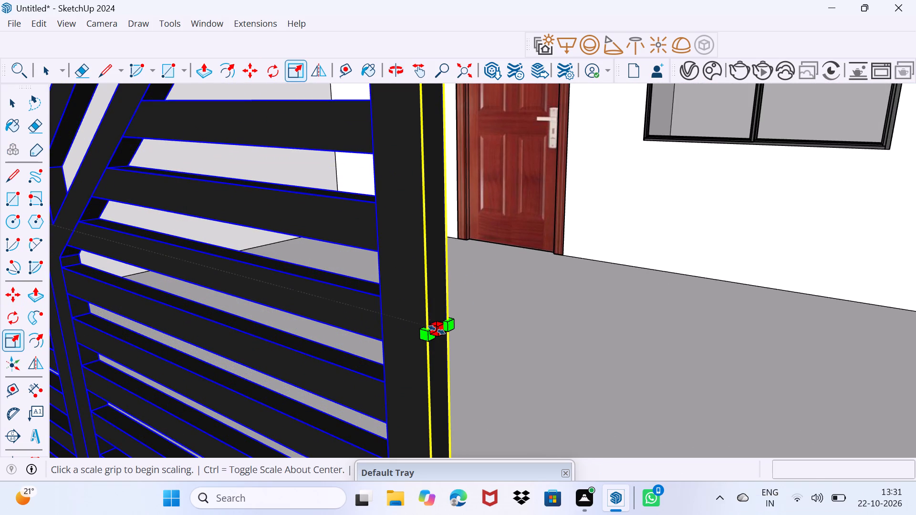
left_click(438, 330)
scroll(561, 319, "down", 11)
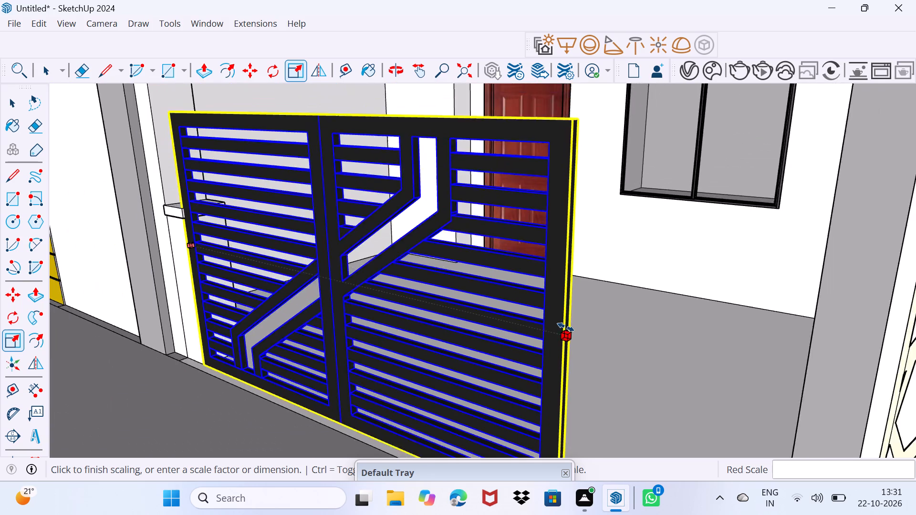
scroll(566, 327, "down", 5)
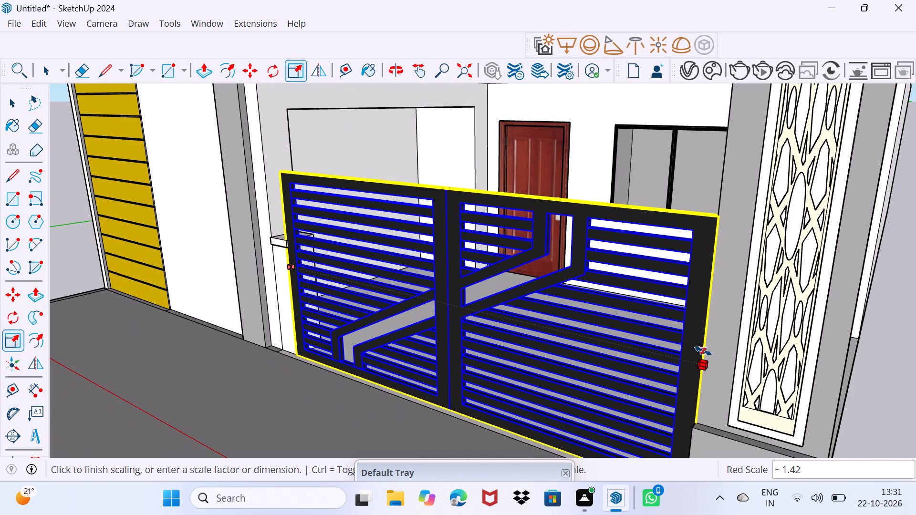
left_click(703, 351)
key("space")
scroll(440, 247, "up", 2)
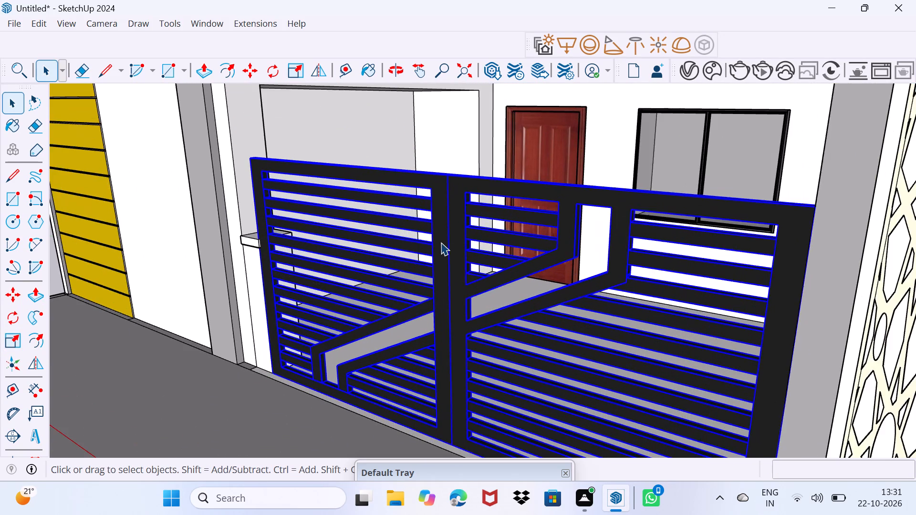
Lower the gate's height along the blue axis, keeping its base on the porch front edge.
middle_click_drag(451, 247, 463, 316)
scroll(456, 306, "up", 4)
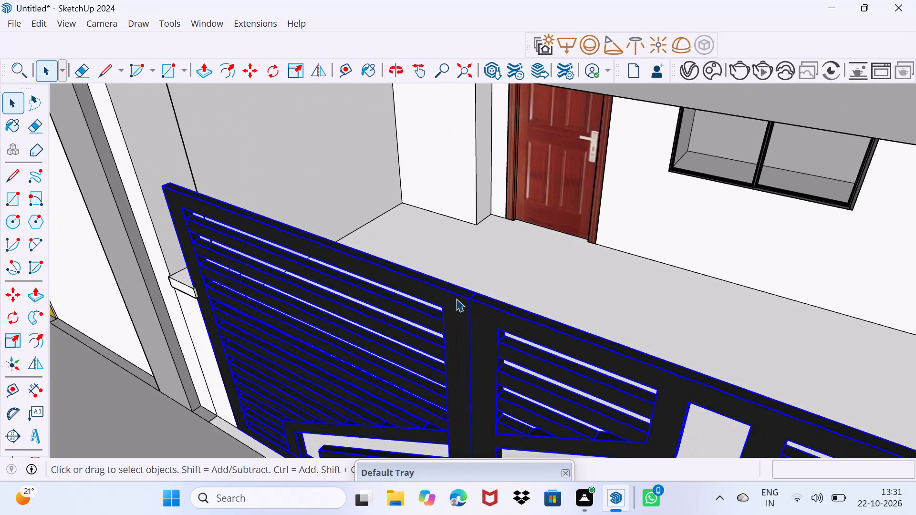
key("s")
scroll(467, 290, "up", 7)
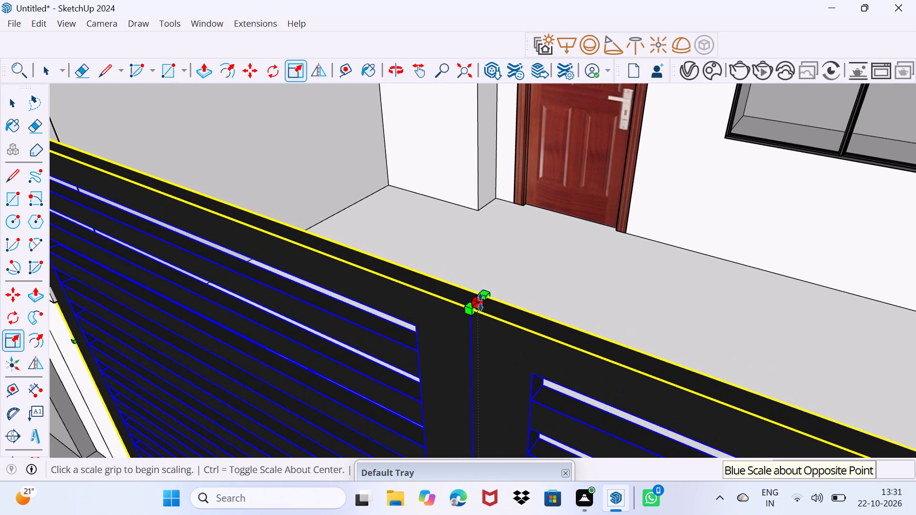
left_click_drag(480, 302, 437, 433)
scroll(384, 324, "down", 4)
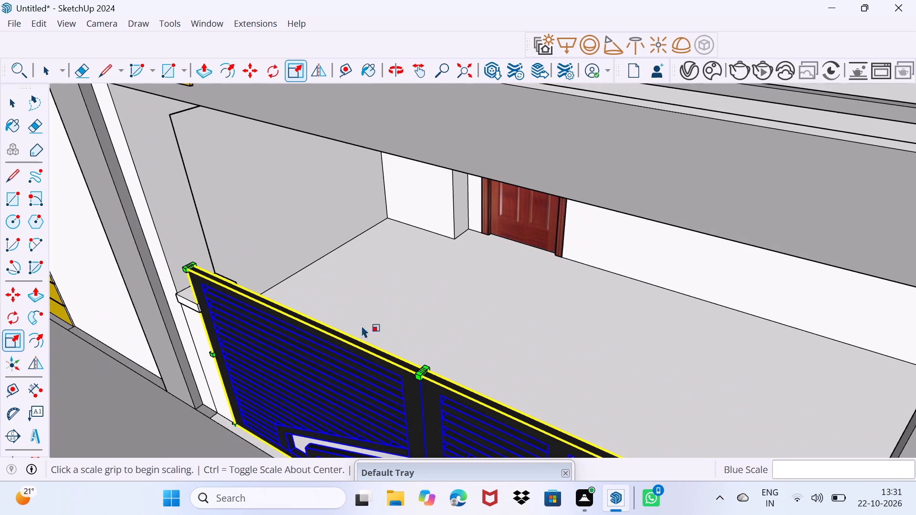
Reduce the gate's height further from its top corner at the capped post, keeping the red-axis scale at 1.00.
middle_click_drag(314, 360, 531, 283)
scroll(590, 292, "up", 4)
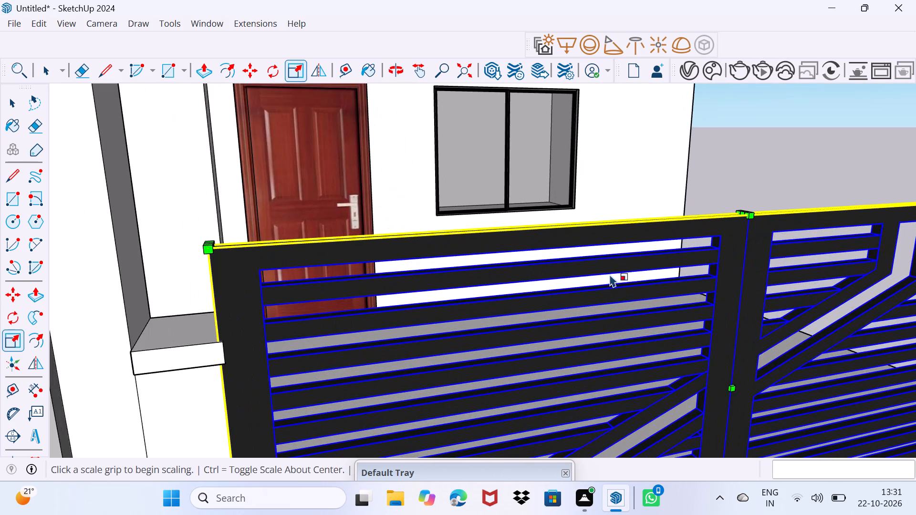
scroll(705, 287, "up", 2)
middle_click_drag(729, 210, 743, 243)
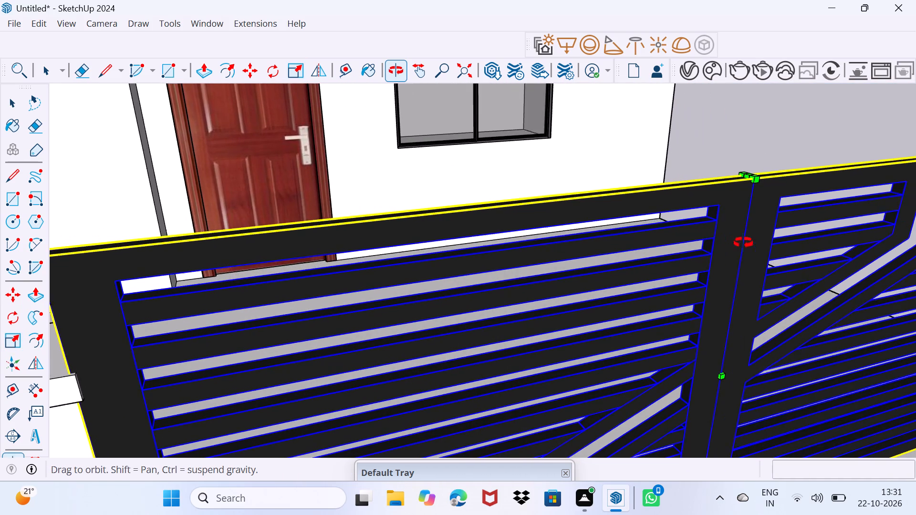
middle_click_drag(743, 243, 744, 243)
middle_click_drag(71, 364, 222, 302)
scroll(222, 302, "down", 8)
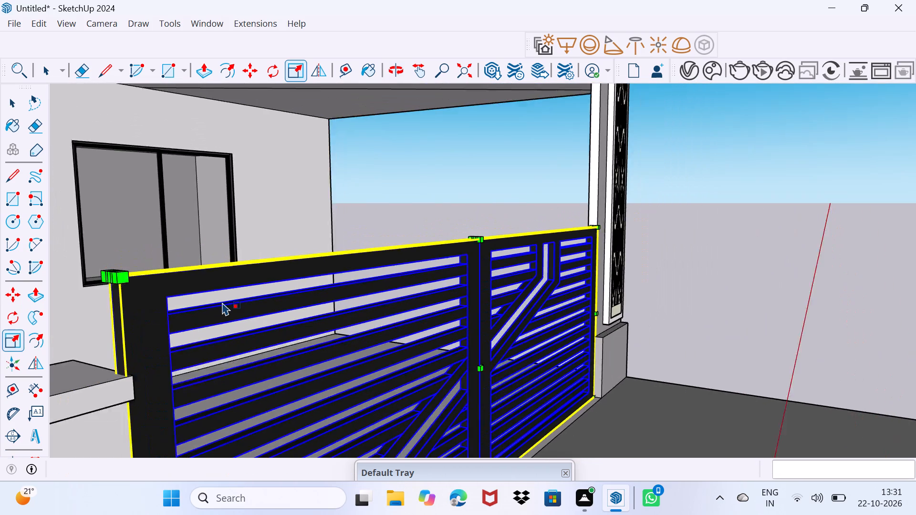
scroll(222, 302, "down", 5)
middle_click_drag(160, 369, 212, 368)
scroll(117, 319, "up", 4)
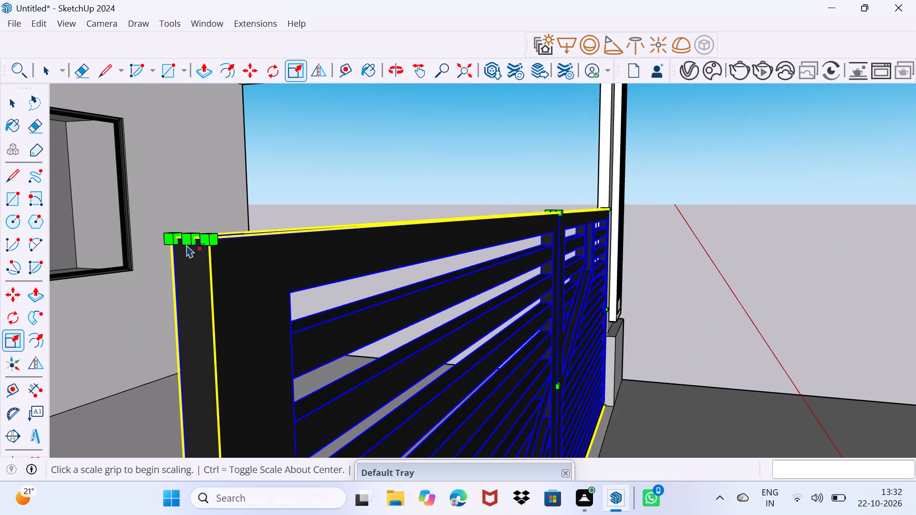
left_click_drag(191, 239, 193, 341)
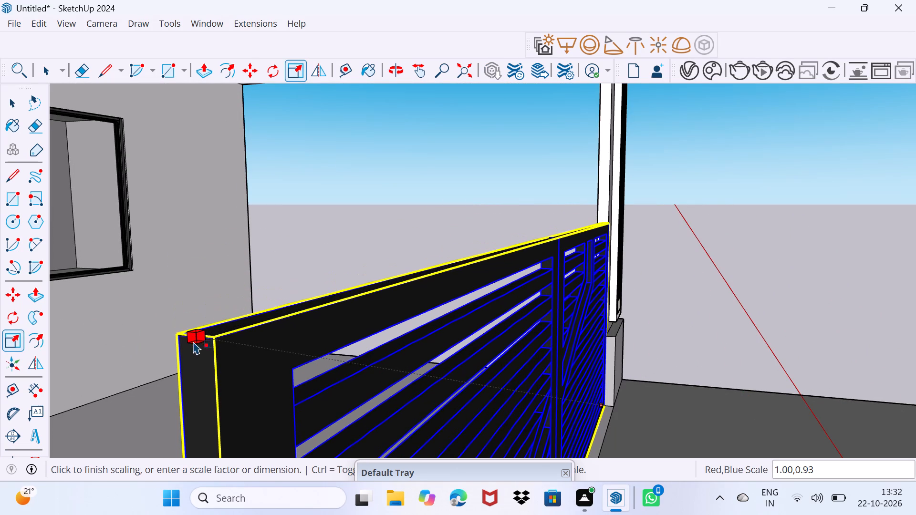
left_click_drag(193, 341, 194, 356)
scroll(427, 280, "down", 7)
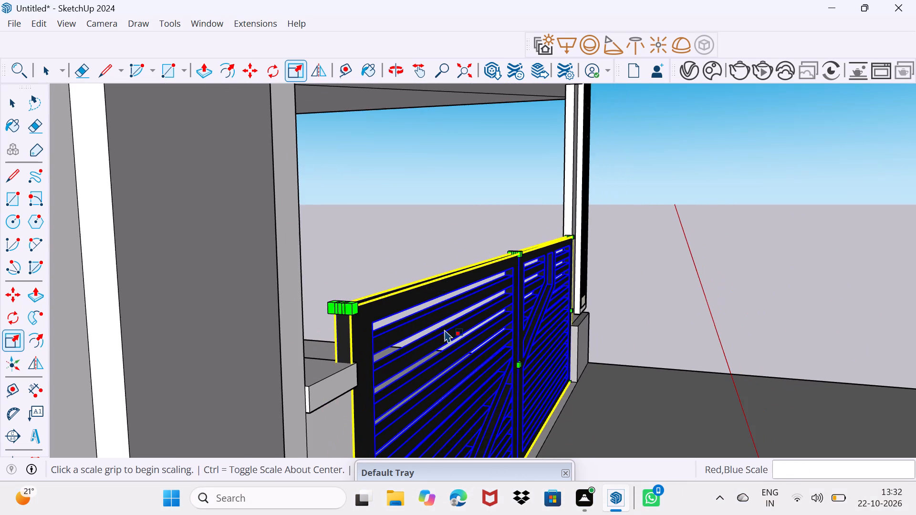
Scale the gate's height down again from its post-side top corner until its top edge meets the post's cap, keeping the red-axis scale at 1.00.
middle_click_drag(446, 330, 332, 334)
scroll(484, 298, "up", 1)
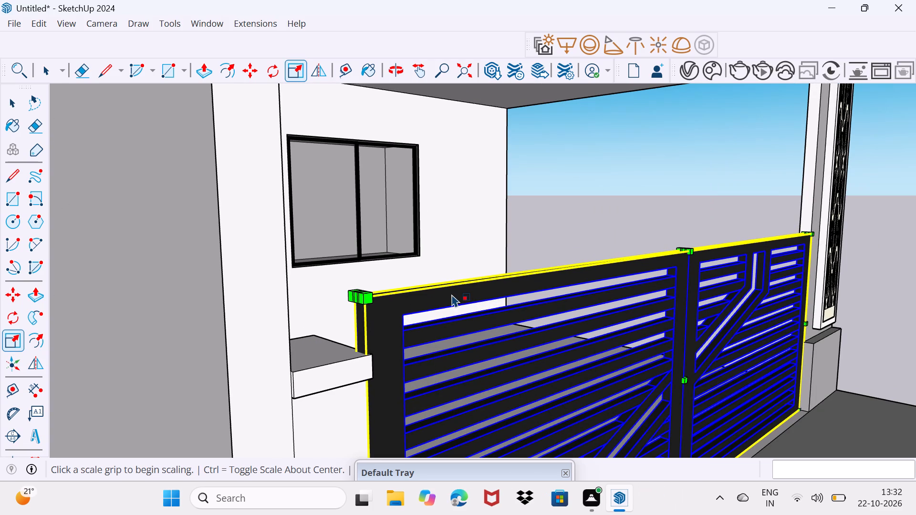
scroll(537, 297, "up", 2)
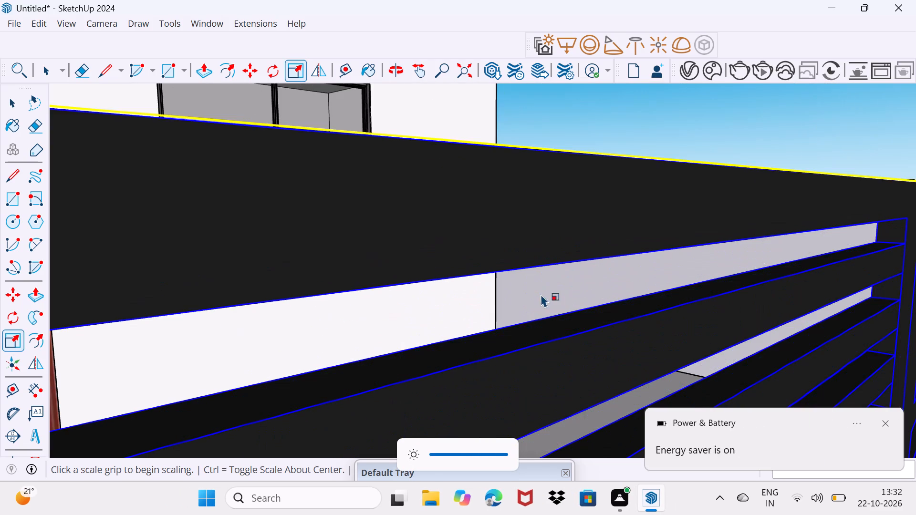
scroll(619, 294, "down", 3)
middle_click_drag(640, 303, 541, 362)
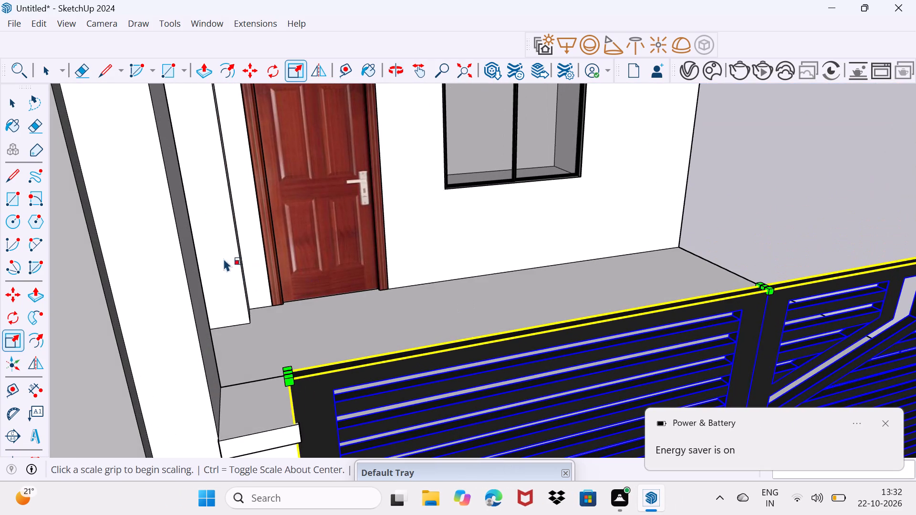
scroll(777, 299, "up", 4)
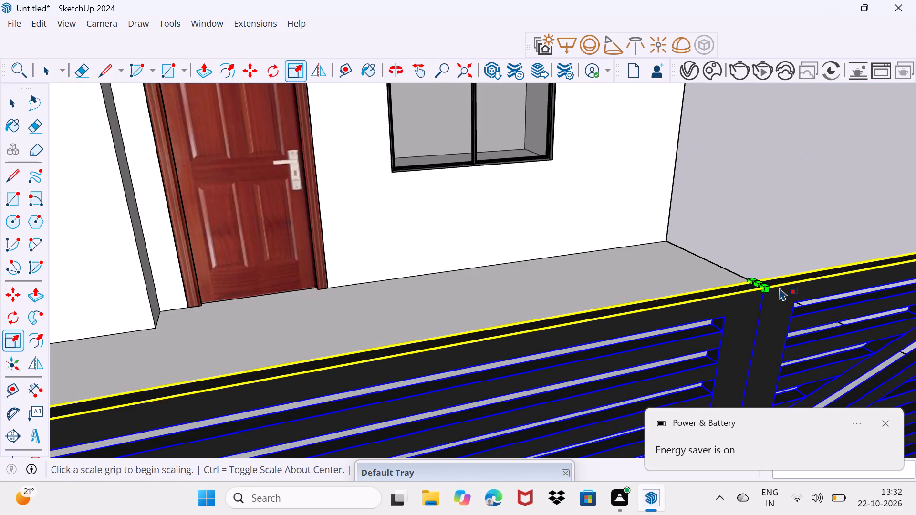
scroll(743, 262, "up", 3)
scroll(761, 296, "down", 4)
middle_click_drag(725, 321, 702, 287, "shift")
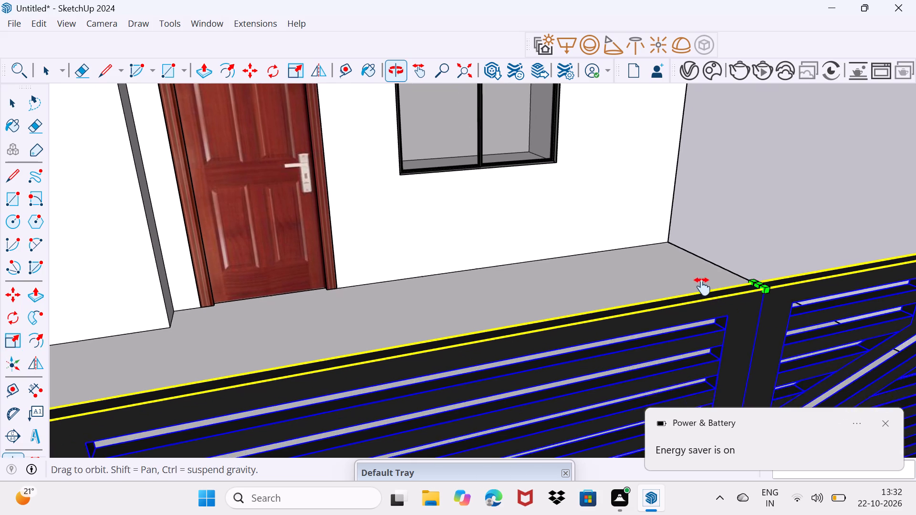
middle_click_drag(702, 287, 625, 213, "shift")
middle_click_drag(614, 226, 817, 192)
scroll(817, 192, "down", 3)
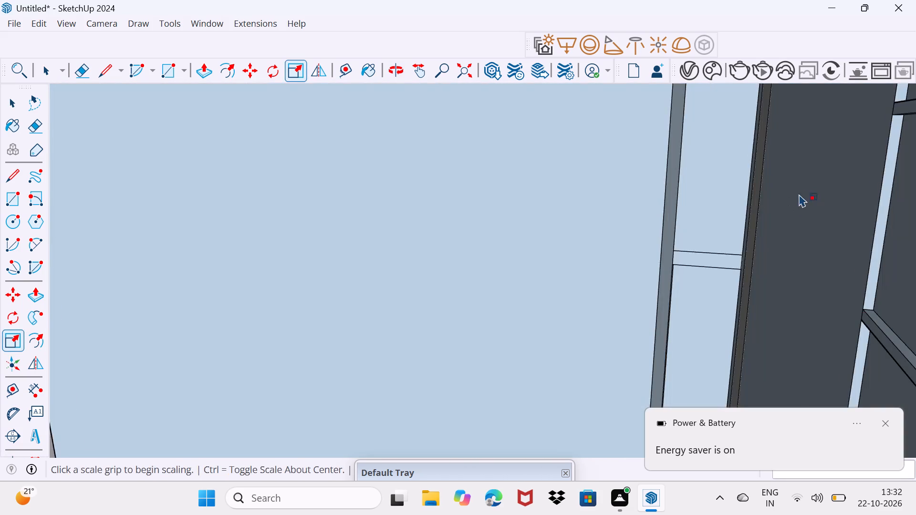
scroll(799, 194, "down", 2)
left_click(475, 74)
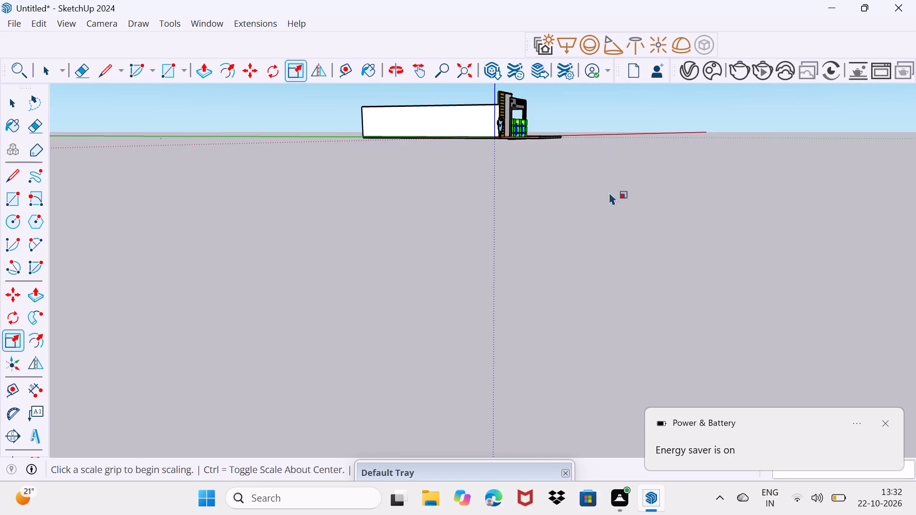
scroll(539, 136, "up", 17)
middle_click_drag(510, 122, 500, 205)
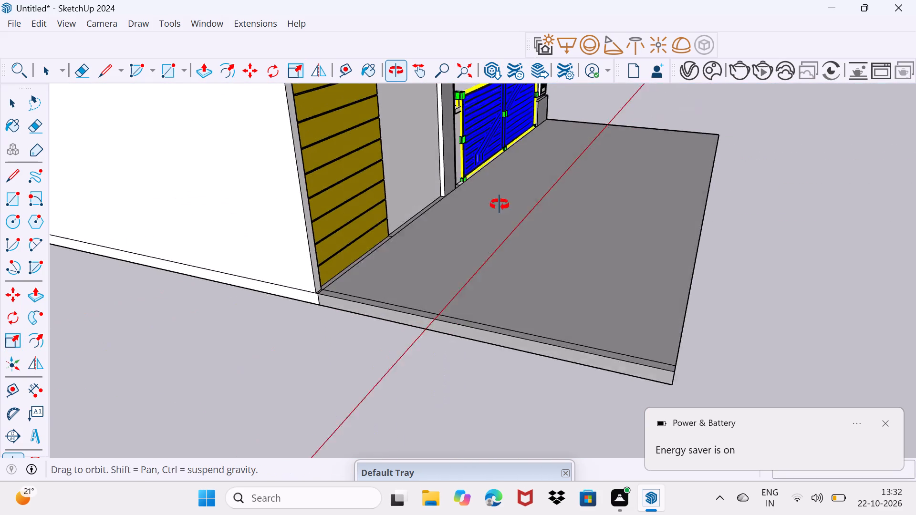
middle_click_drag(500, 205, 345, 324)
scroll(345, 324, "down", 1, "shift")
scroll(429, 220, "up", 2)
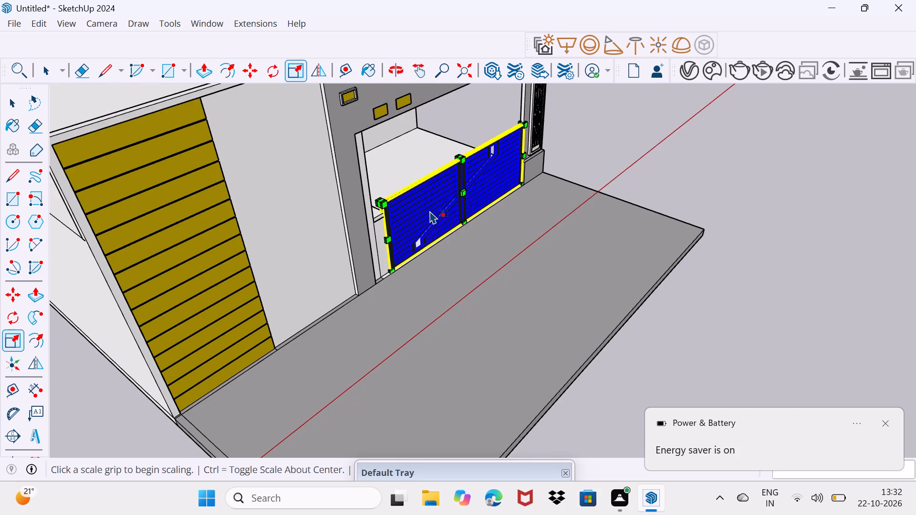
scroll(430, 211, "up", 3)
scroll(441, 172, "up", 3)
scroll(326, 209, "up", 12)
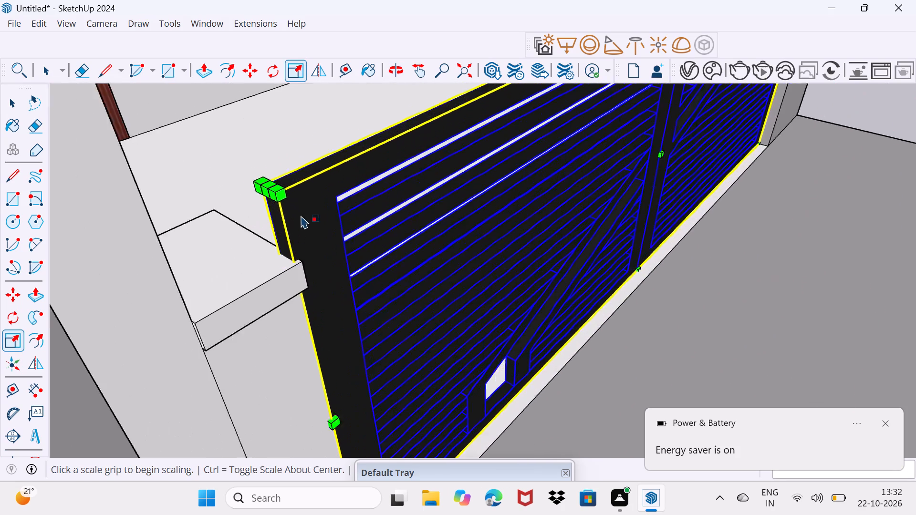
scroll(301, 216, "up", 1)
middle_click_drag(274, 231, 325, 232)
scroll(265, 234, "up", 10)
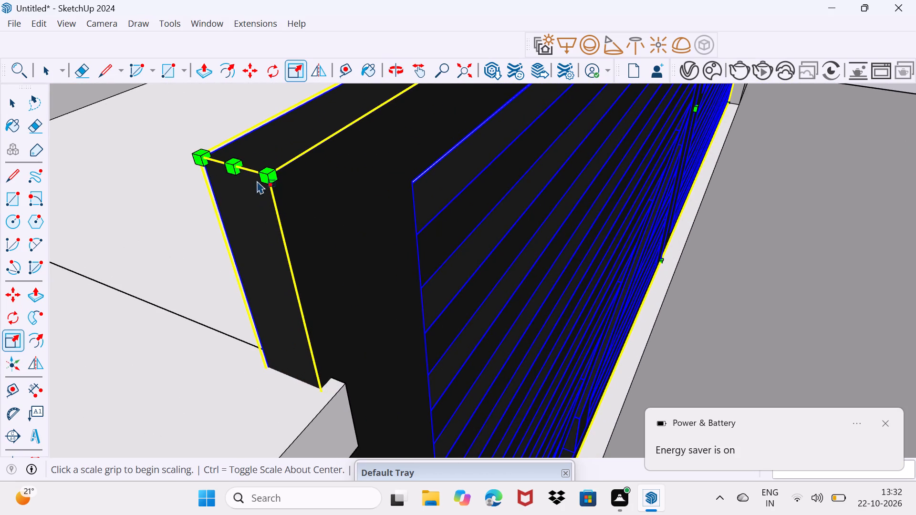
left_click_drag(233, 168, 341, 371)
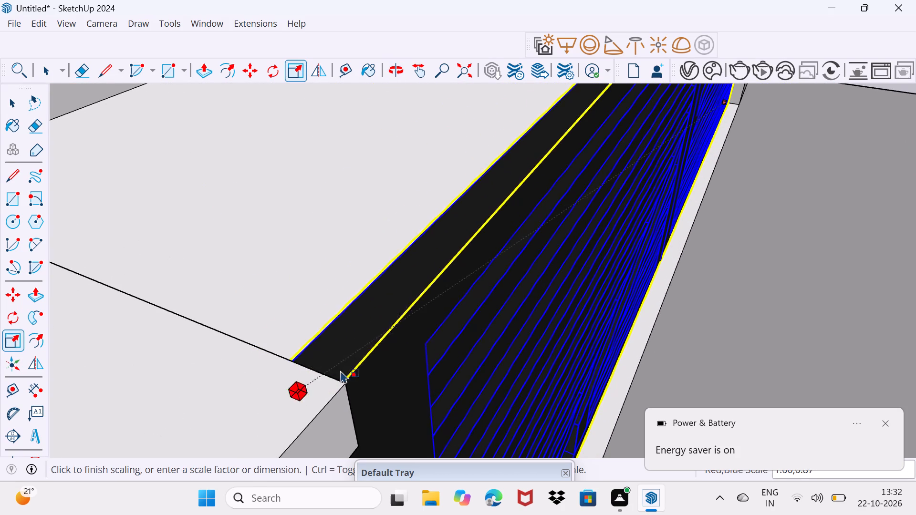
left_click_drag(341, 371, 357, 392)
Scale the gate along the blue axis by about 0.91 so its top sits below the post's cap, and deselect it.
scroll(364, 378, "down", 5)
middle_click_drag(368, 379, 299, 354)
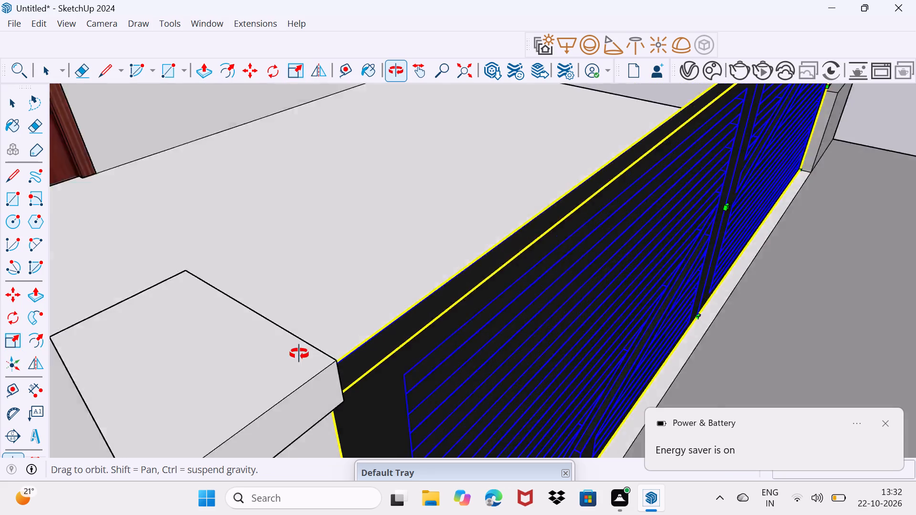
middle_click_drag(299, 354, 211, 285)
scroll(408, 271, "down", 5)
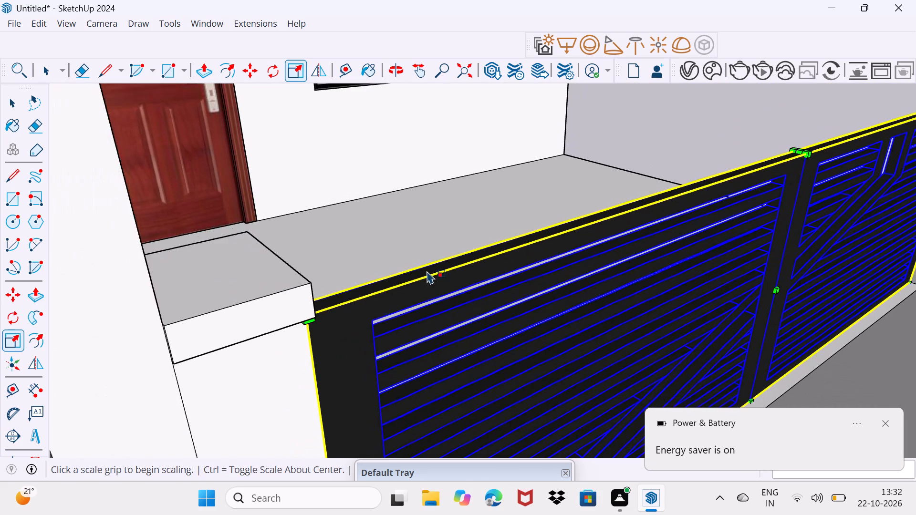
scroll(427, 271, "down", 1)
scroll(674, 245, "up", 4)
scroll(723, 193, "up", 4)
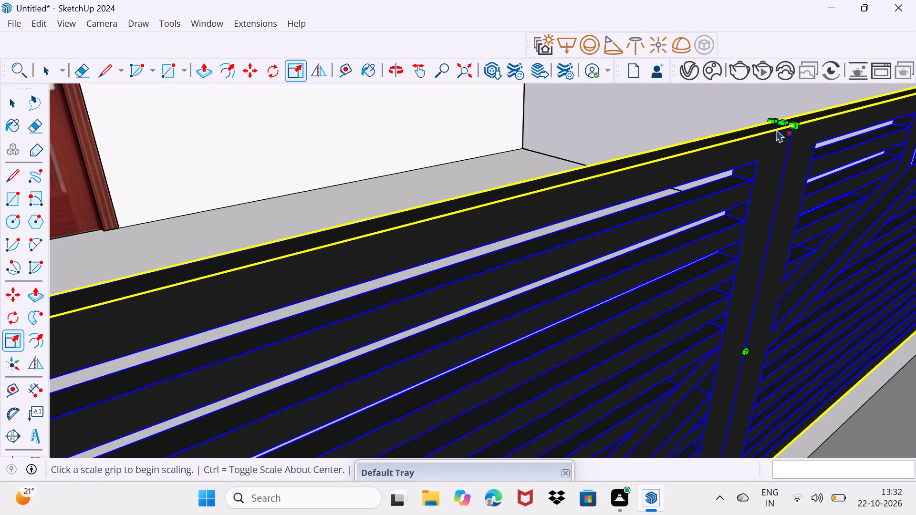
left_click_drag(779, 125, 768, 172)
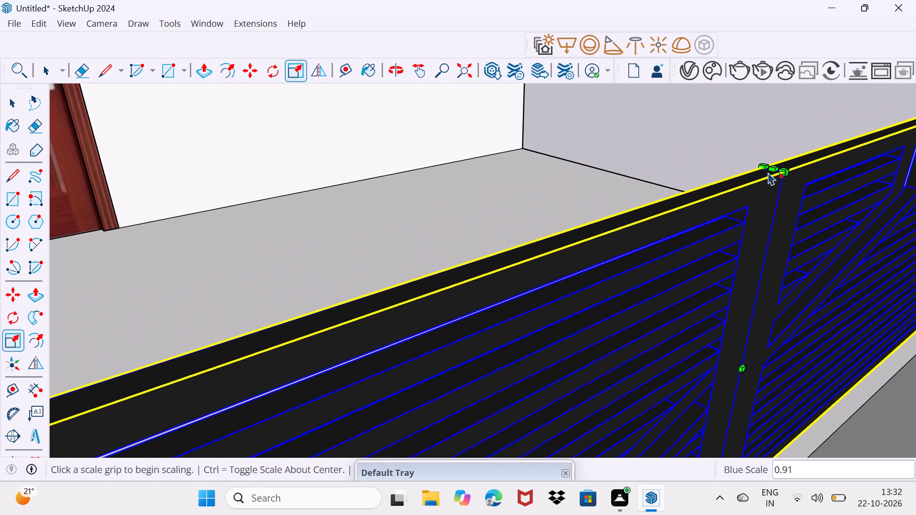
key("space")
left_click_drag(615, 157, 667, 87)
Copy the outer edge of the porch floor on its open side 6" inward to mark off a strip beside the lattice pillar.
scroll(538, 198, "down", 9)
middle_click_drag(610, 237, 449, 215)
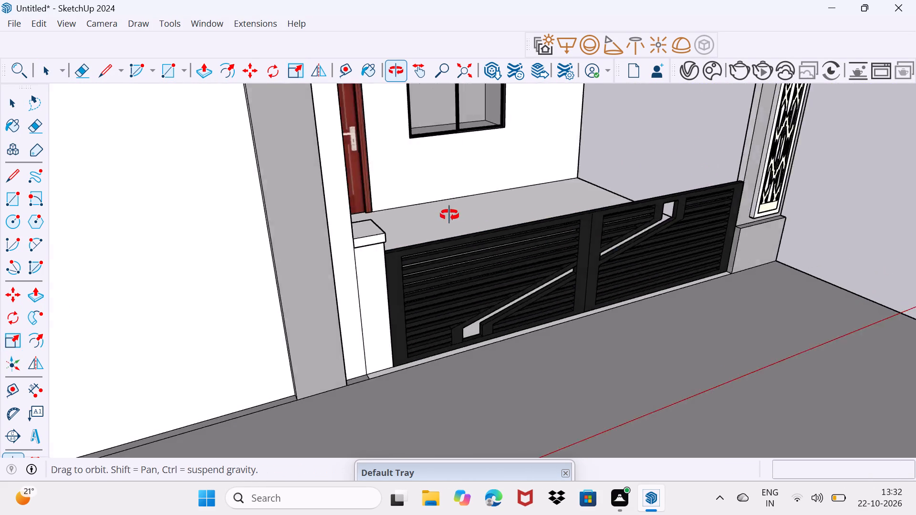
middle_click_drag(449, 215, 297, 230)
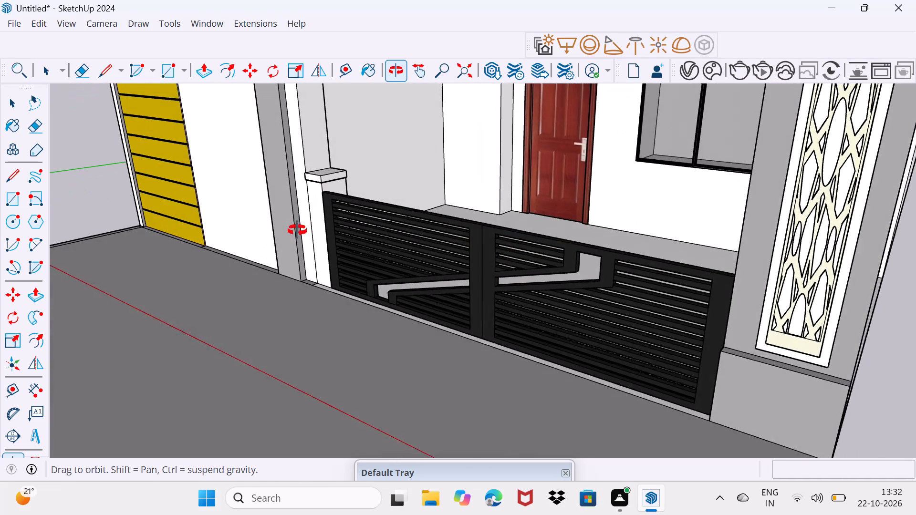
middle_click_drag(297, 230, 196, 185)
middle_click_drag(573, 259, 350, 252)
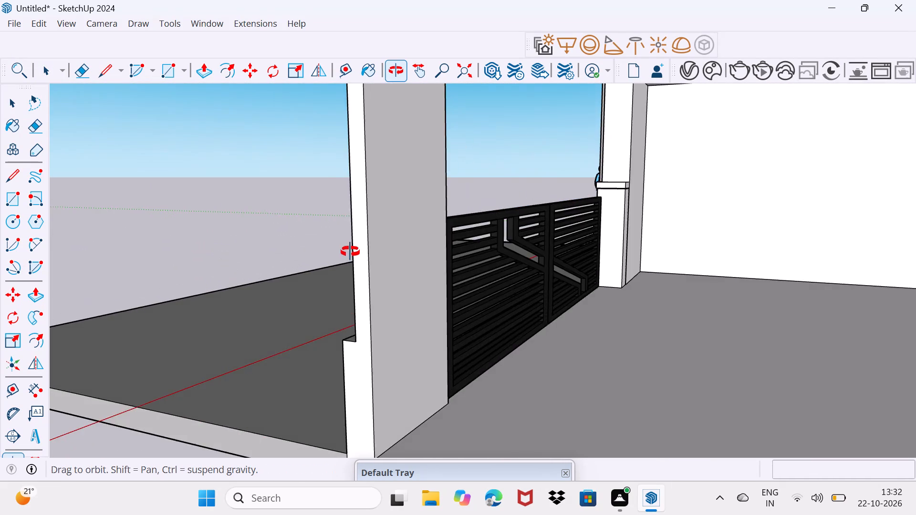
middle_click_drag(350, 252, 352, 252)
scroll(355, 249, "down", 12)
middle_click_drag(400, 322, 497, 334)
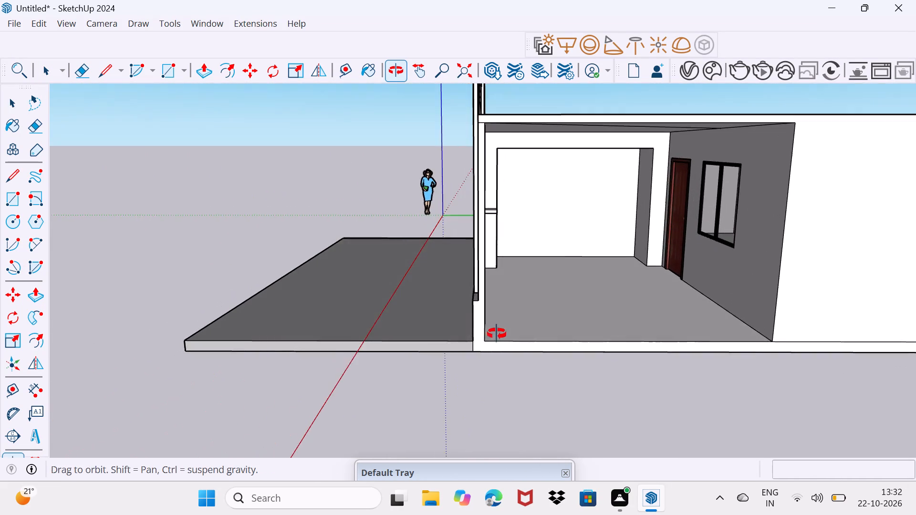
middle_click_drag(497, 334, 497, 333)
scroll(497, 341, "up", 4)
middle_click_drag(502, 344, 521, 348)
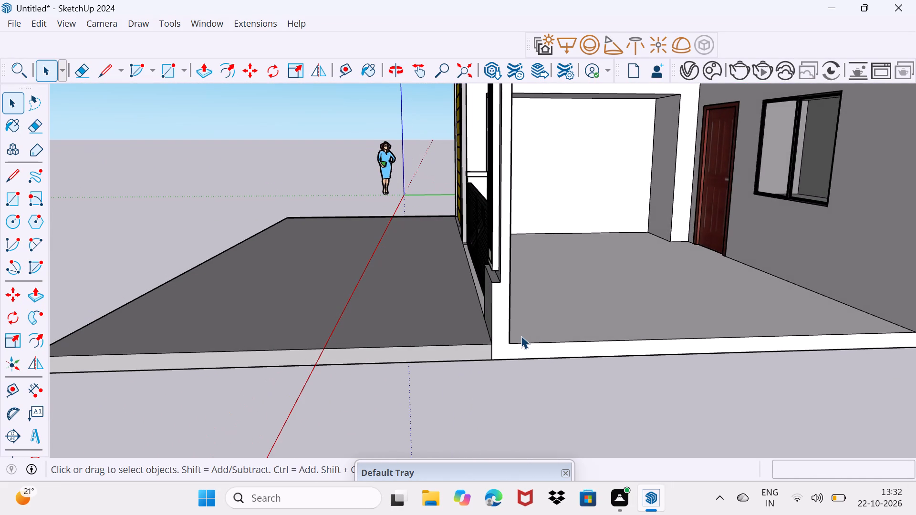
scroll(515, 334, "up", 3)
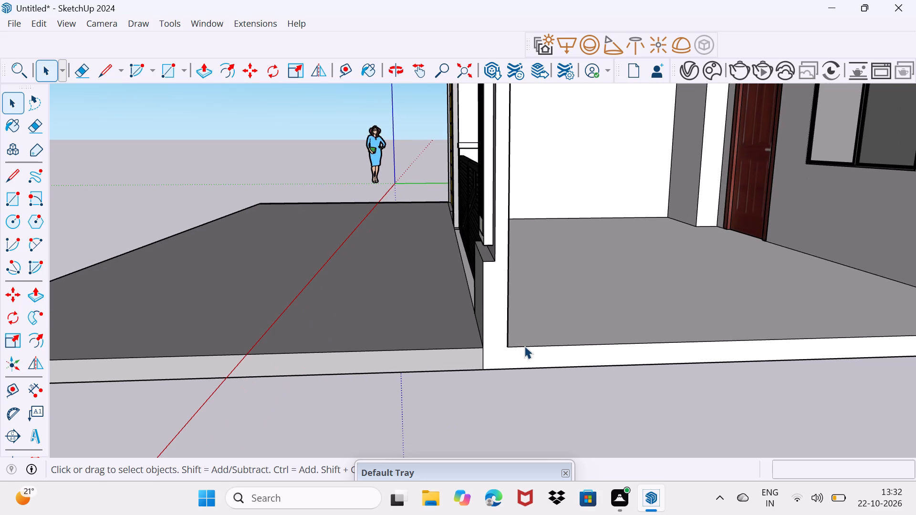
left_click(524, 346)
scroll(524, 346, "up", 3)
middle_click_drag(524, 342, 397, 371)
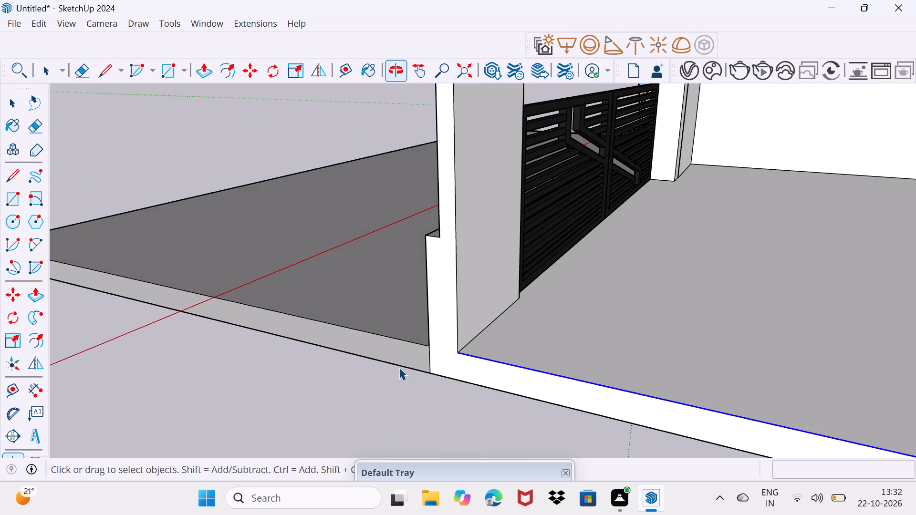
key("m")
left_click(458, 351)
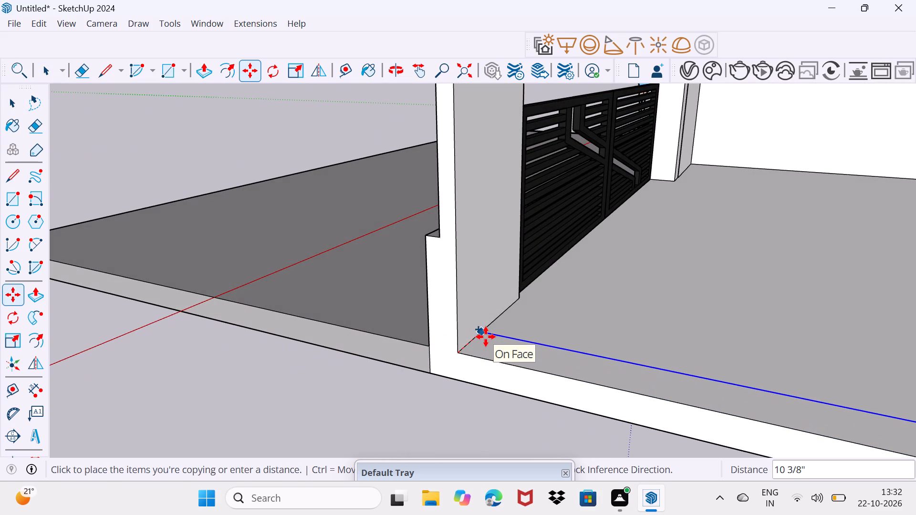
key("6")
key("shift+quotedbl")
key("Return")
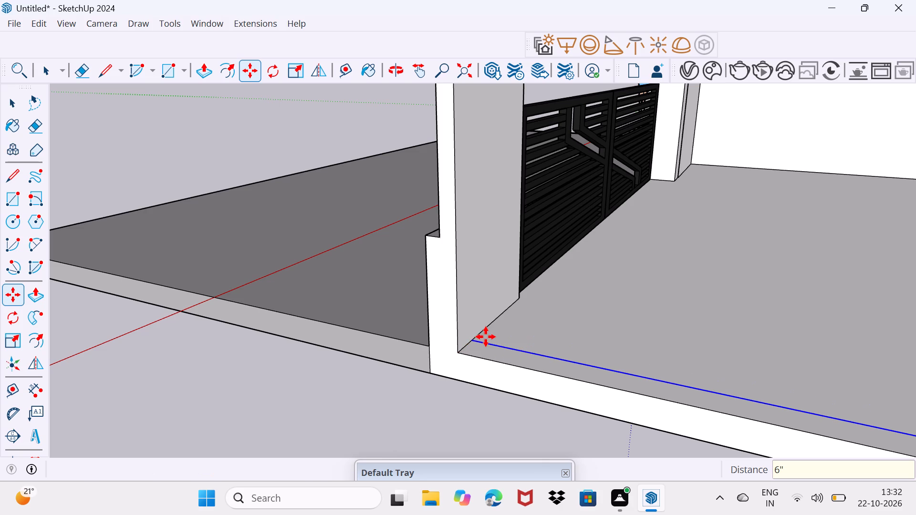
Push/Pull the 6" strip along the porch's open side up to the height of the lattice pillar's base, and deselect it.
key("space")
left_click(483, 356)
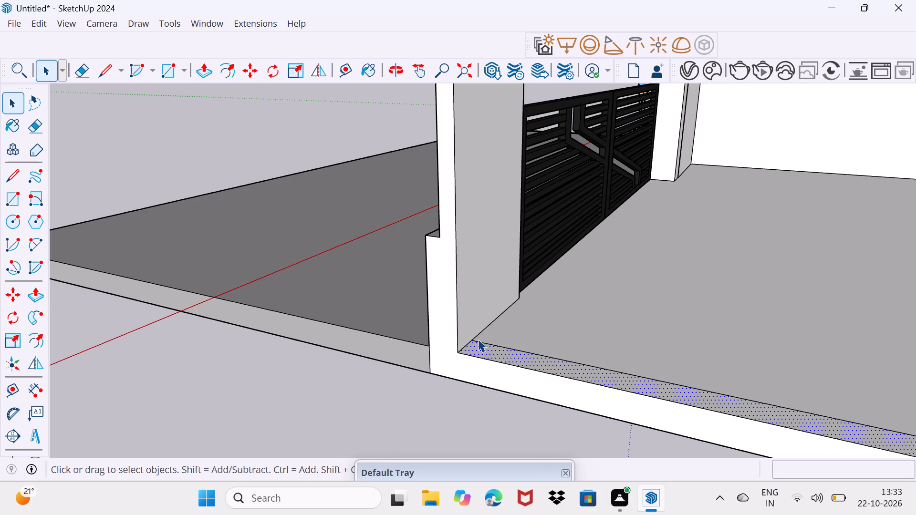
key("p")
left_click(478, 339)
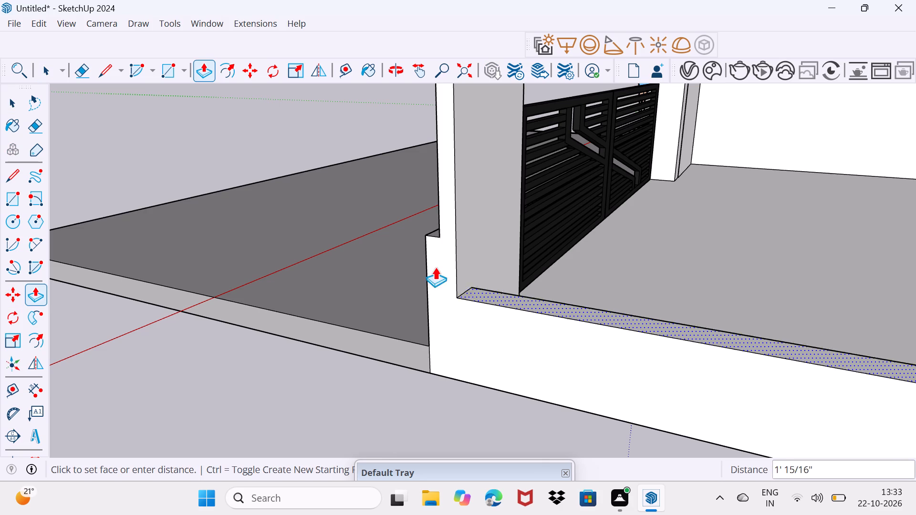
left_click(430, 235)
key("space")
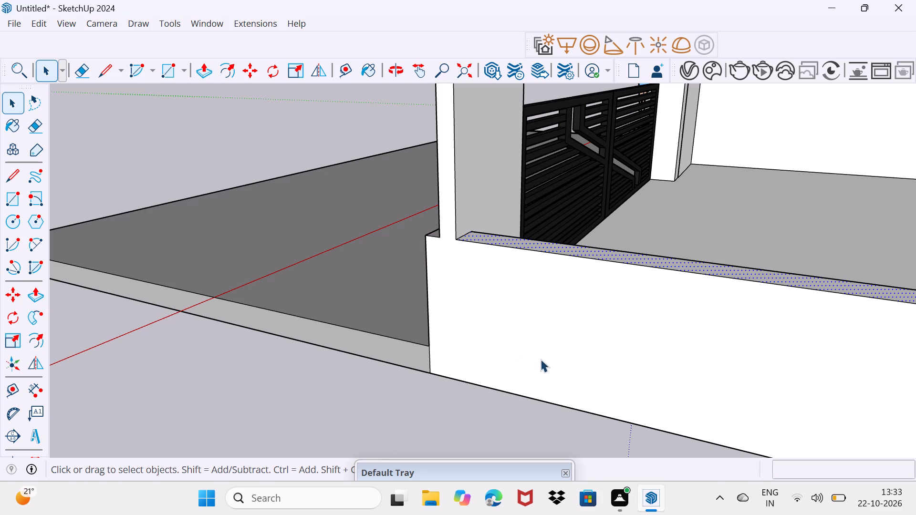
left_click_drag(542, 355, 580, 270)
Examine the house front, porch opening and slatted gate from outside at several angles.
scroll(438, 338, "down", 4)
middle_click_drag(433, 344, 743, 292)
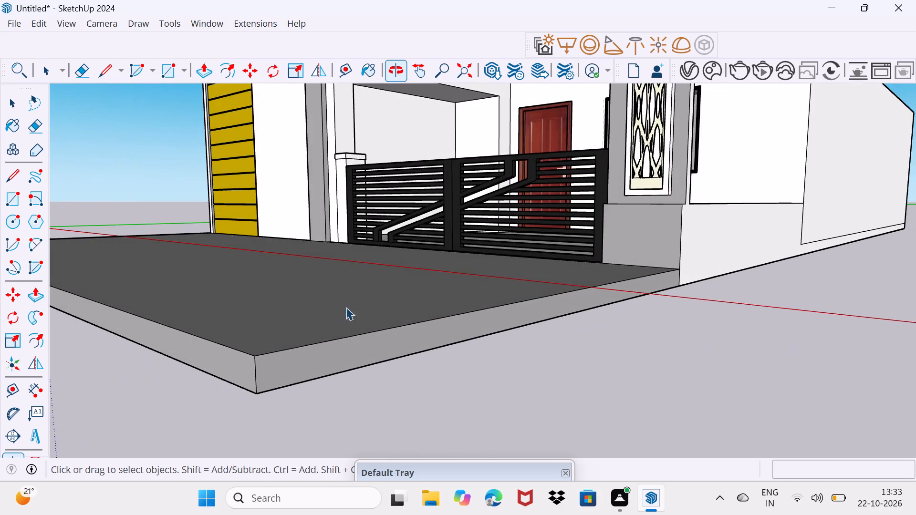
middle_click_drag(332, 306, 530, 311)
scroll(311, 231, "down", 7)
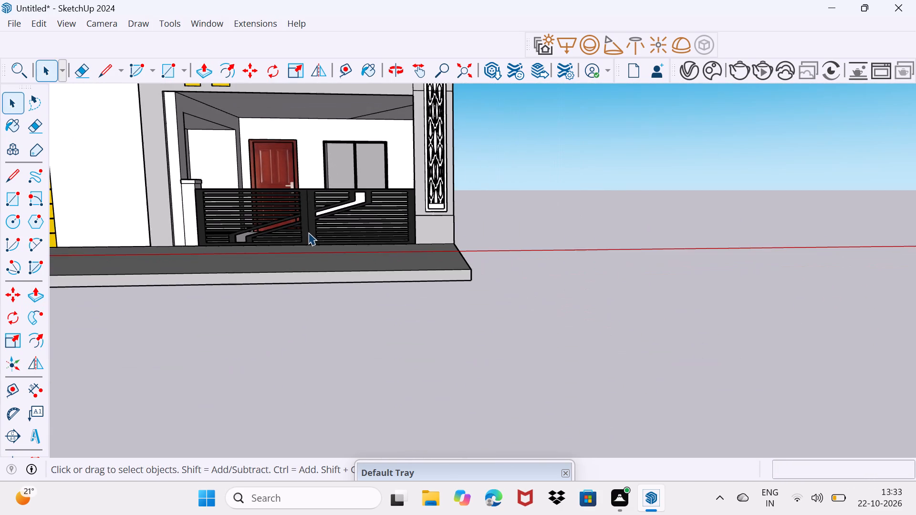
middle_click_drag(278, 196, 328, 206)
scroll(328, 206, "down", 2)
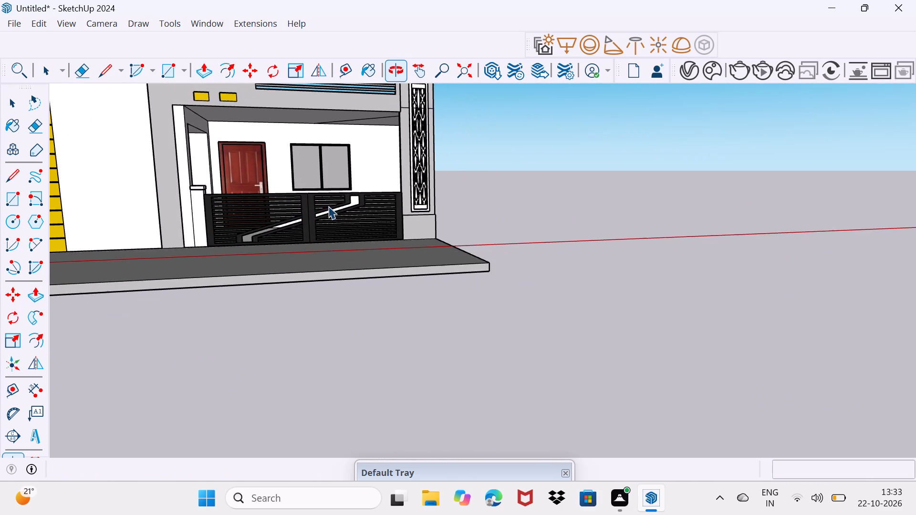
scroll(324, 208, "down", 7)
scroll(218, 185, "up", 5)
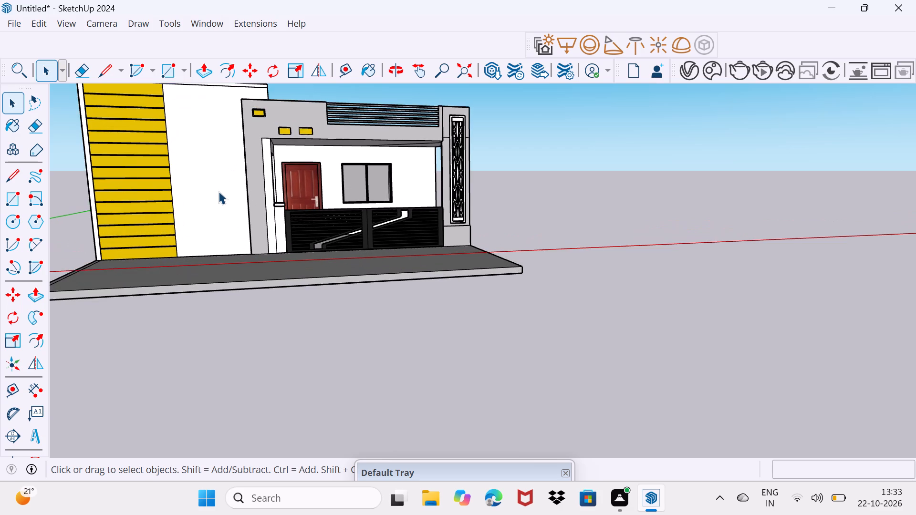
middle_click_drag(241, 189, 293, 306, "shift")
scroll(343, 362, "up", 3)
middle_click_drag(345, 356, 291, 343)
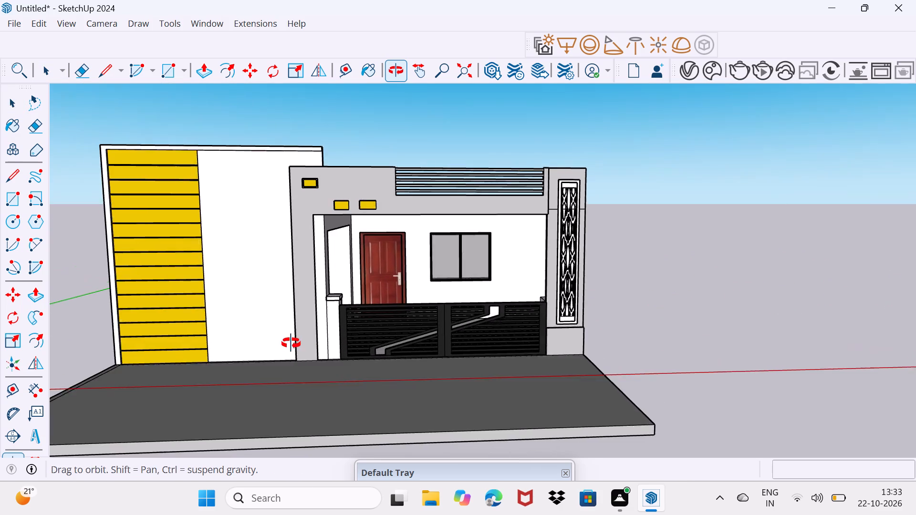
middle_click_drag(291, 343, 310, 355)
scroll(350, 394, "up", 5)
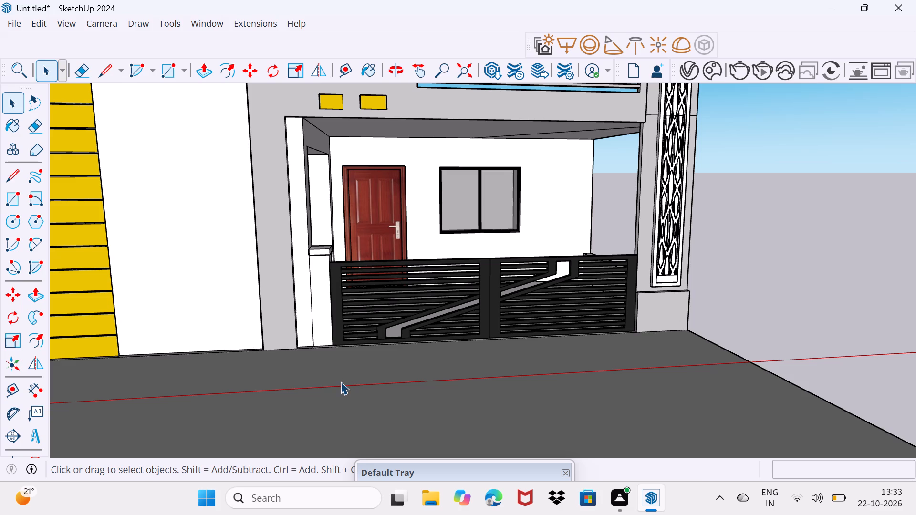
Paint the two inner faces of the porch opening beside the capped gate post with a dark grey from Colors-Named.
left_click_drag(404, 470, 468, 402)
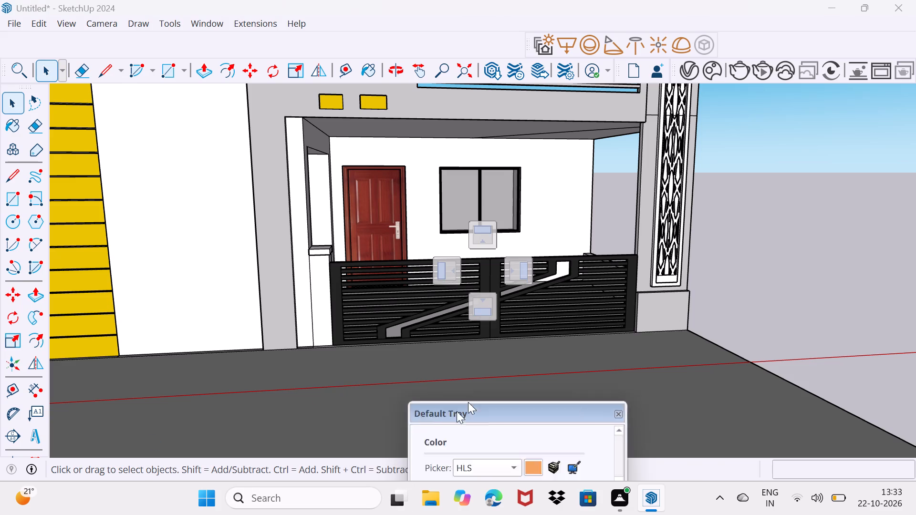
left_click_drag(468, 402, 680, 199)
scroll(670, 238, "up", 3)
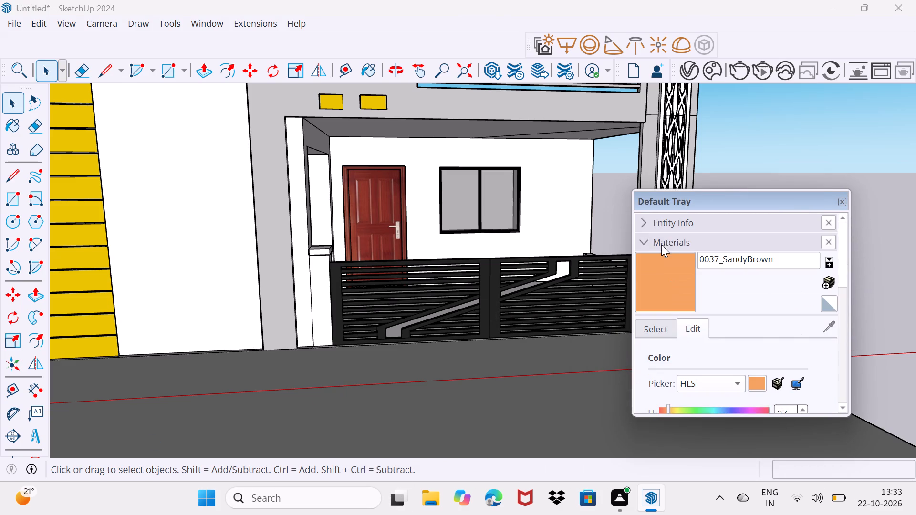
left_click(658, 333)
scroll(663, 344, "down", 6)
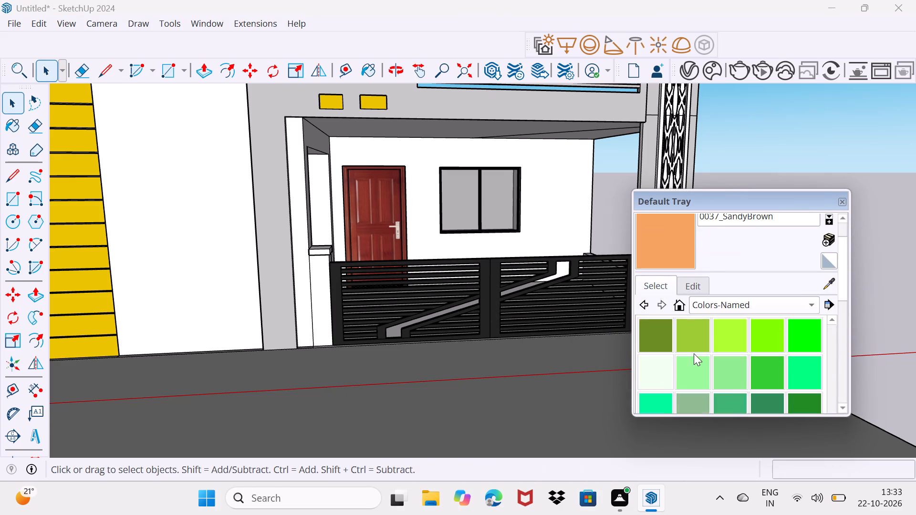
scroll(694, 353, "down", 1)
scroll(728, 409, "down", 9)
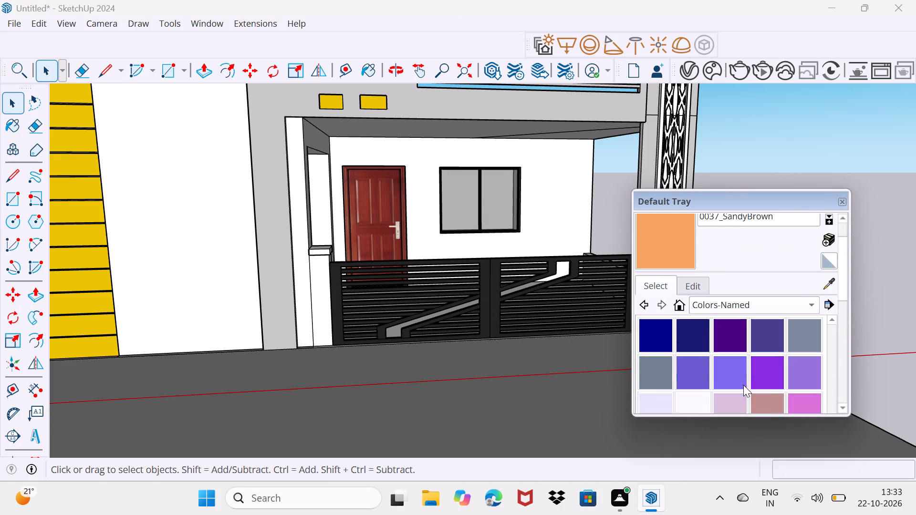
scroll(749, 381, "up", 2)
scroll(750, 380, "down", 9)
scroll(750, 380, "up", 4)
scroll(750, 380, "down", 4)
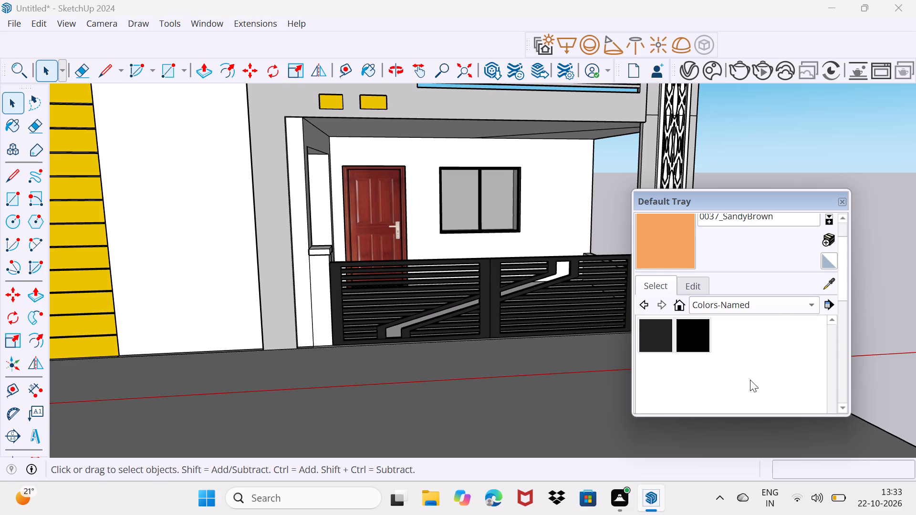
scroll(750, 380, "up", 1)
left_click(774, 339)
scroll(325, 361, "up", 4)
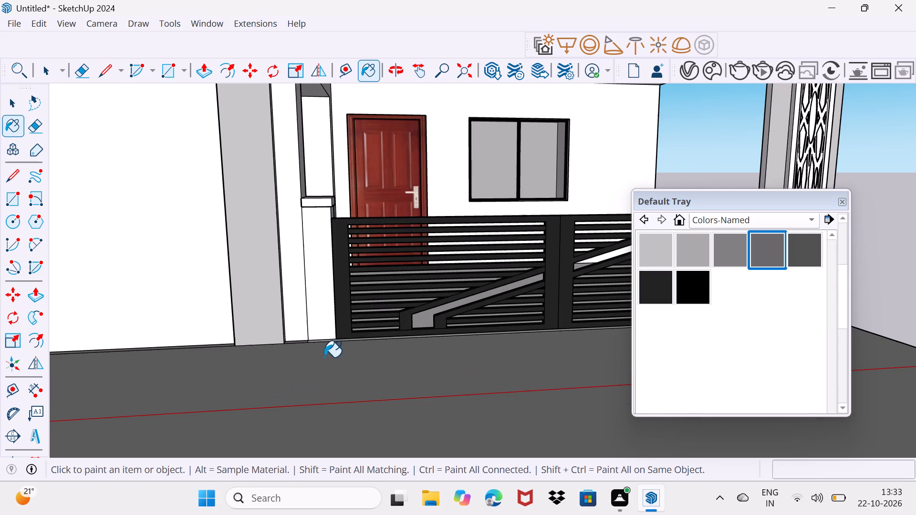
left_click(293, 312)
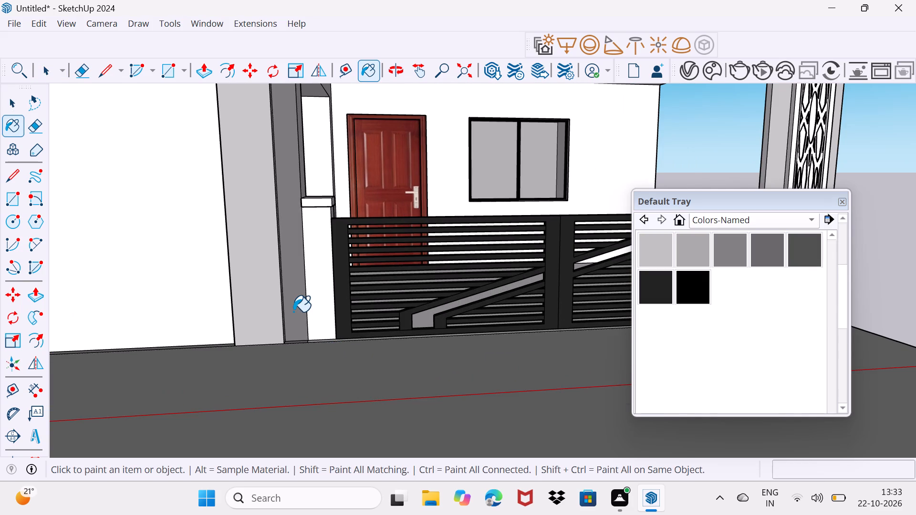
scroll(293, 311, "up", 2)
middle_click_drag(302, 301, 230, 381)
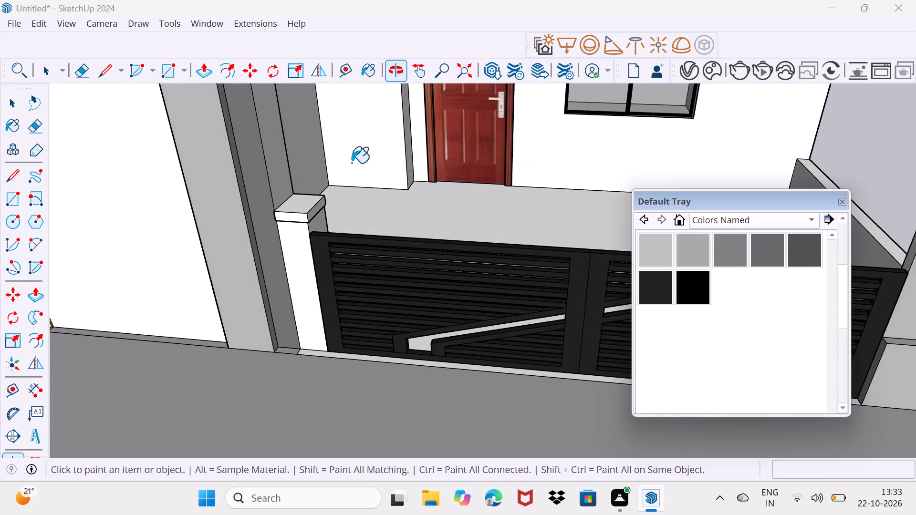
left_click(278, 179)
Examine the painted porch opening, gate and post from above and from the front.
scroll(281, 176, "down", 9)
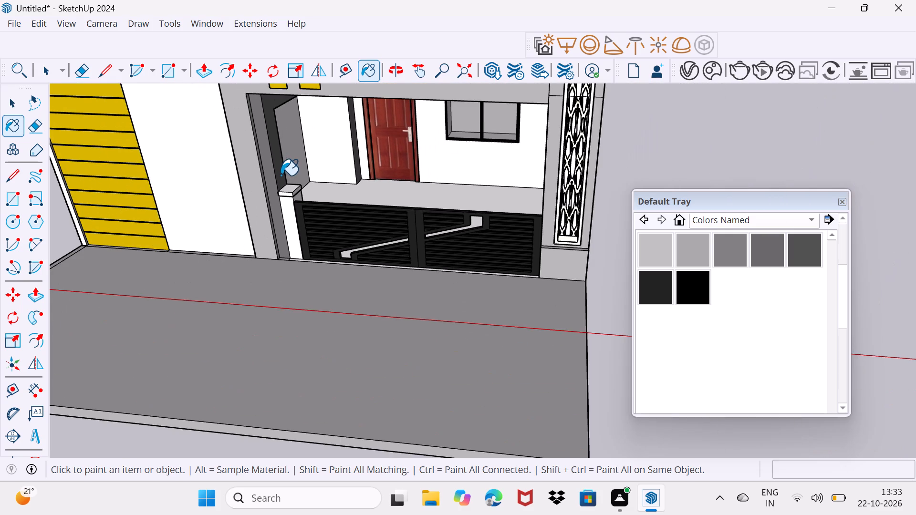
scroll(291, 172, "down", 2)
middle_click_drag(291, 177, 318, 171)
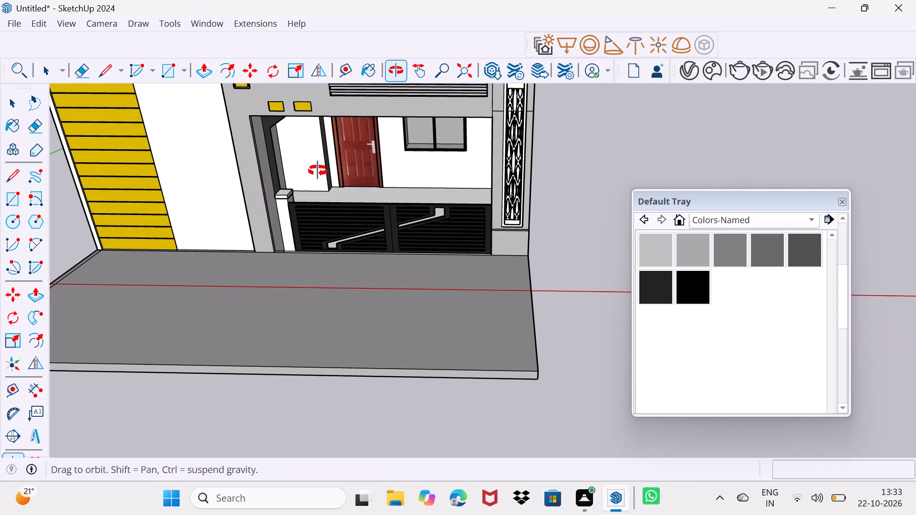
middle_click_drag(318, 171, 280, 302)
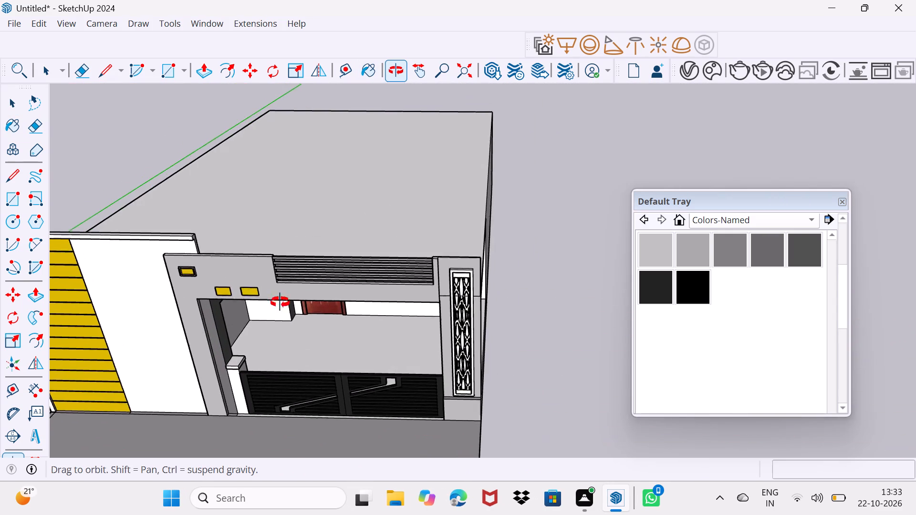
middle_click_drag(280, 302, 280, 303)
middle_click_drag(286, 319, 369, 174)
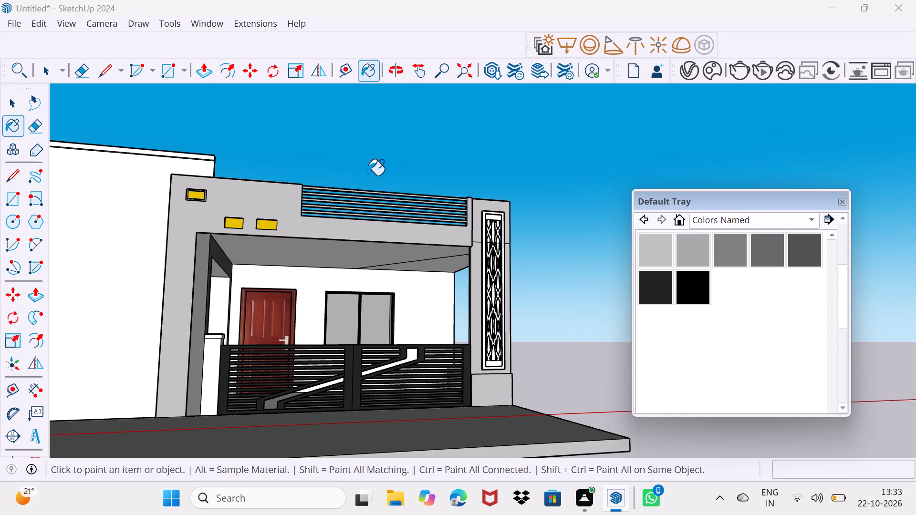
key("space")
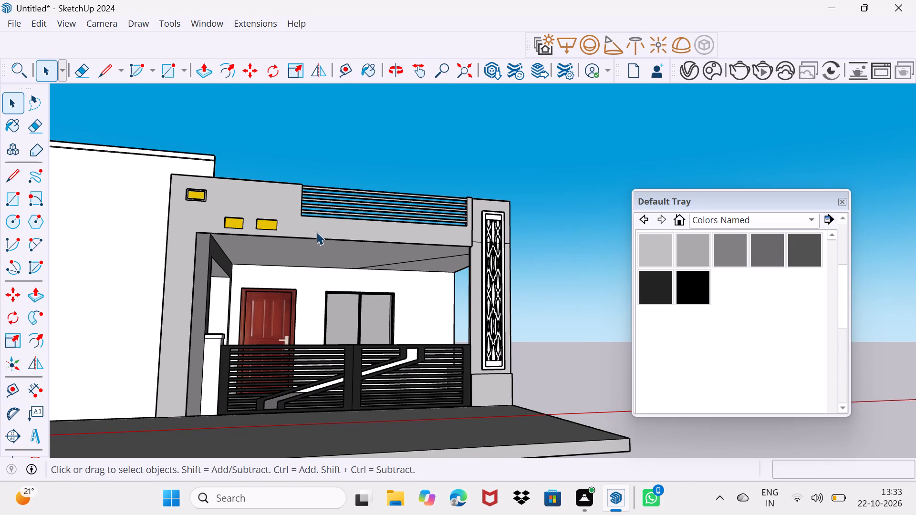
scroll(286, 321, "up", 2)
middle_click_drag(292, 362, 247, 398)
scroll(298, 386, "down", 1)
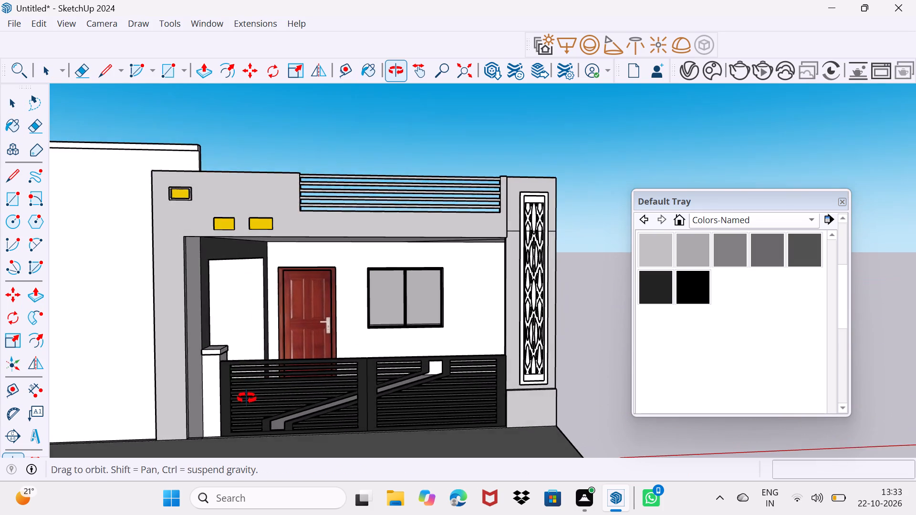
middle_click_drag(247, 398, 257, 260)
middle_click_drag(299, 342, 272, 494)
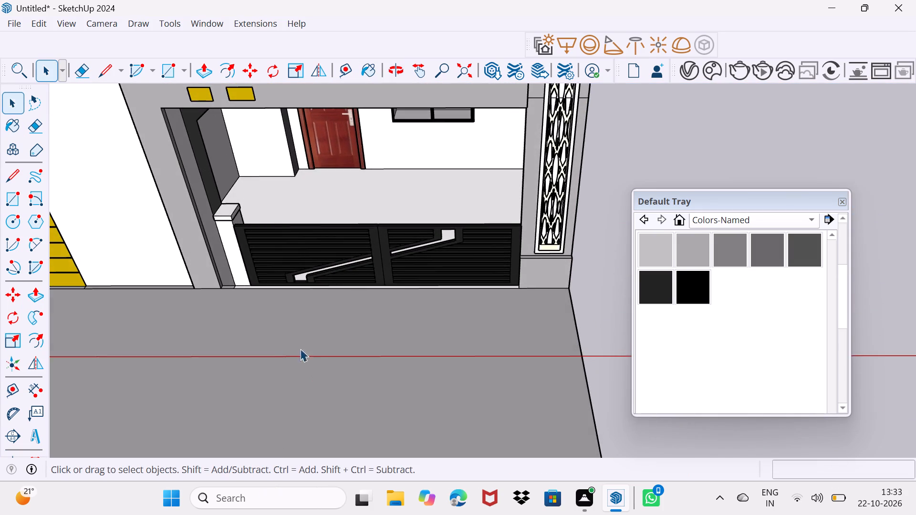
scroll(277, 342, "up", 2)
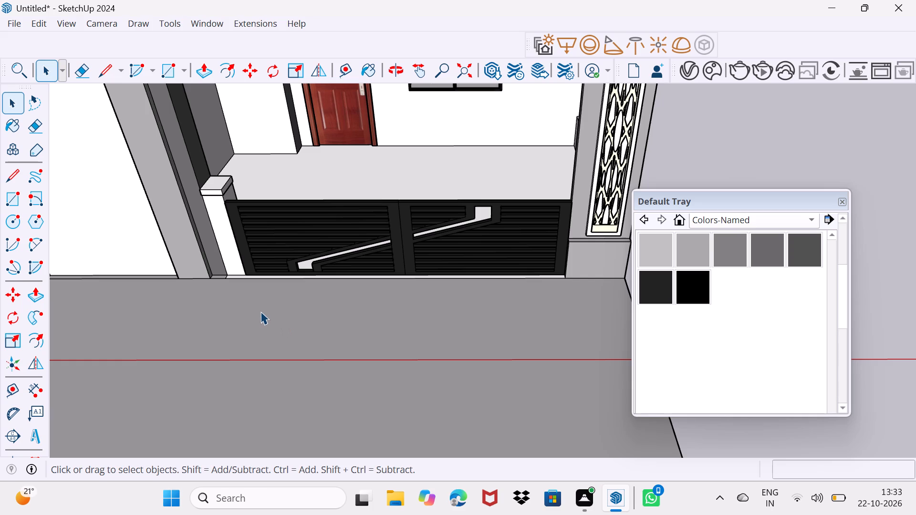
scroll(246, 309, "up", 3)
middle_click_drag(250, 318, 300, 311)
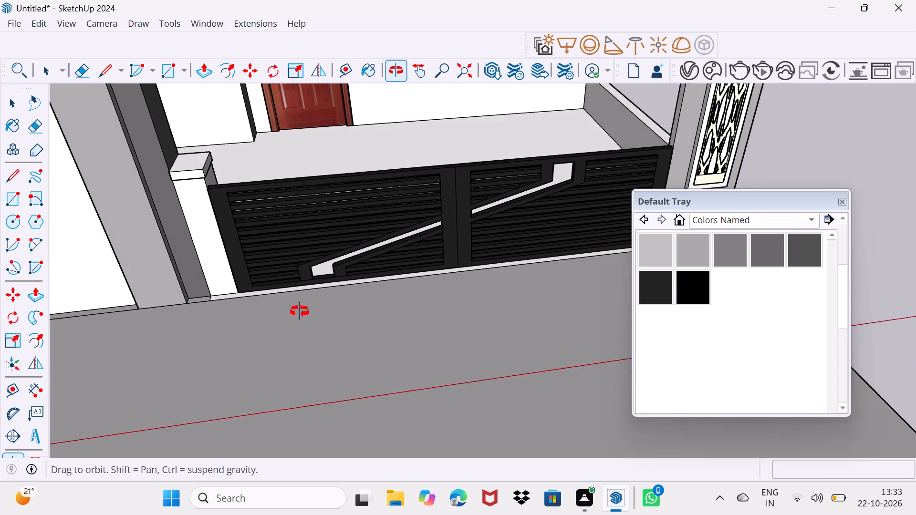
middle_click_drag(300, 311, 304, 312)
Draw a 12' 10 1/4" by 2' 5" rectangle on the front platform along the wall, from the yellow cladding's outer corner to the porch opening.
left_click_drag(686, 201, 596, 477)
scroll(319, 344, "up", 2)
middle_click_drag(318, 364, 397, 335)
scroll(263, 353, "up", 2)
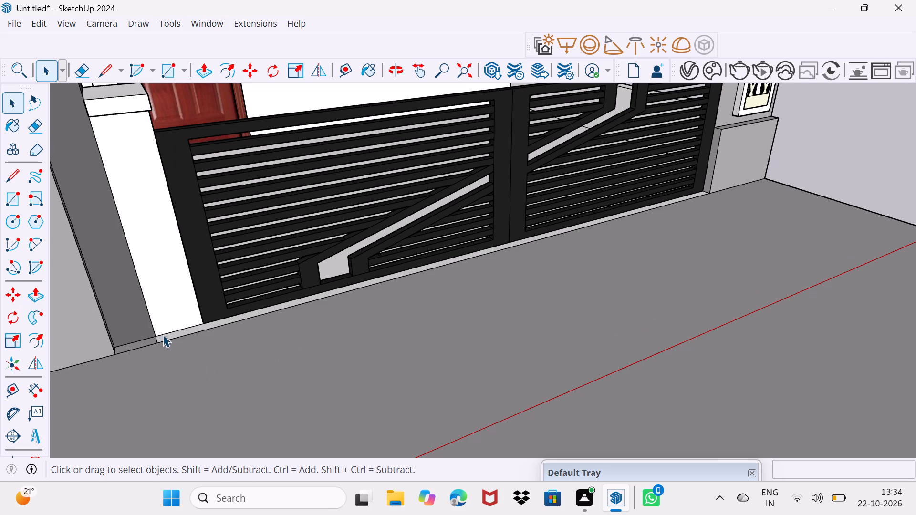
scroll(169, 341, "down", 16)
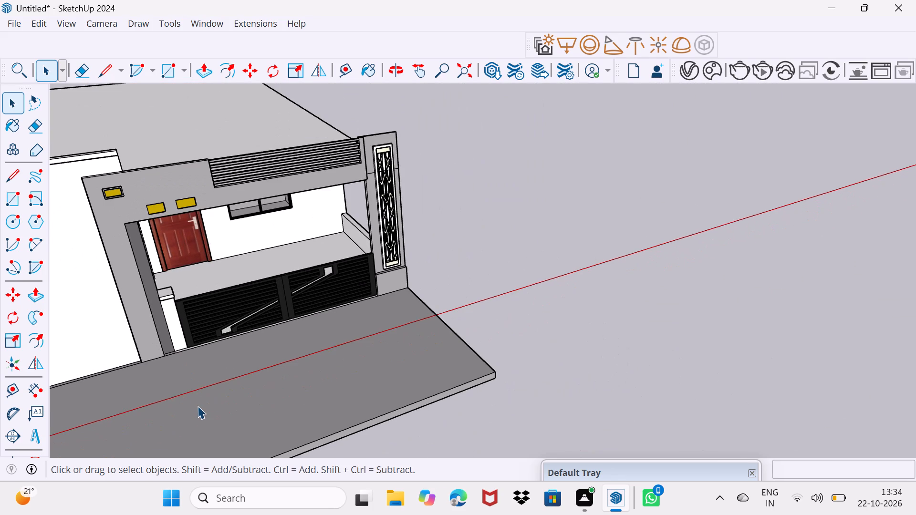
middle_click_drag(198, 403, 356, 307, "shift")
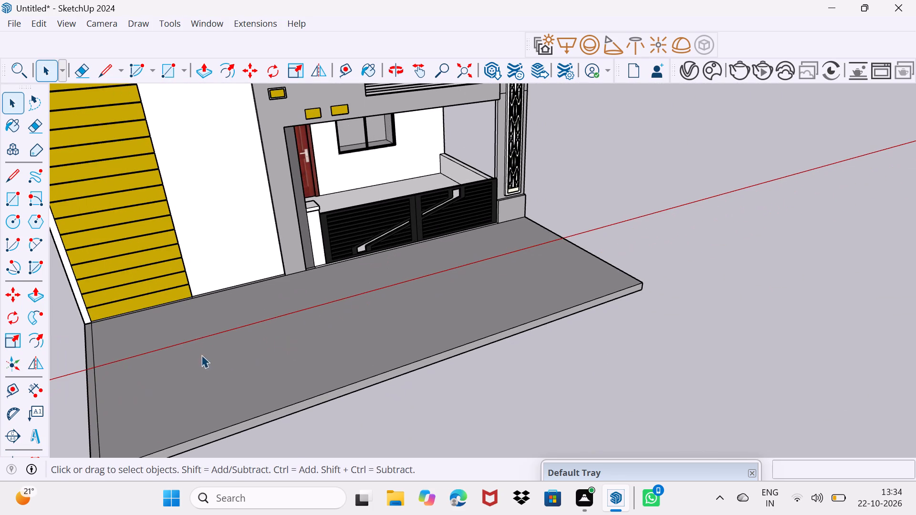
scroll(150, 312, "up", 1)
scroll(25, 417, "up", 3)
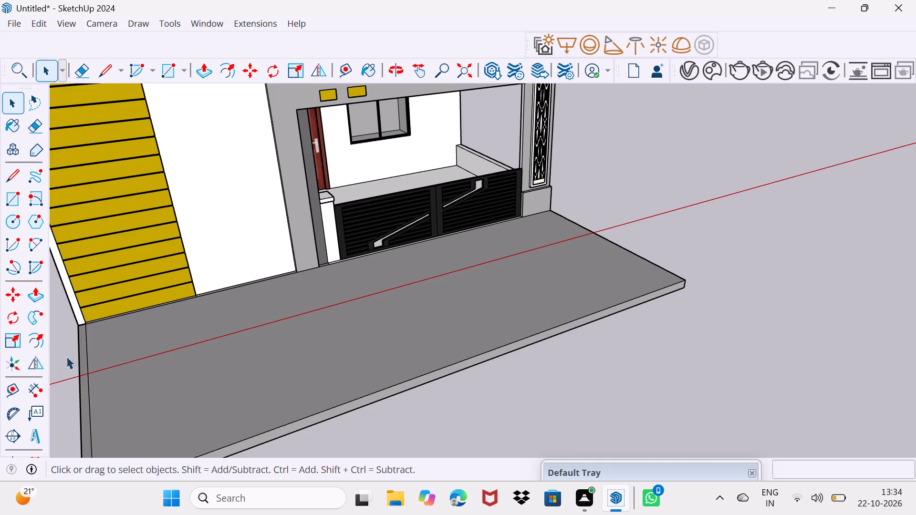
scroll(107, 333, "up", 5)
middle_click_drag(69, 353, 97, 370)
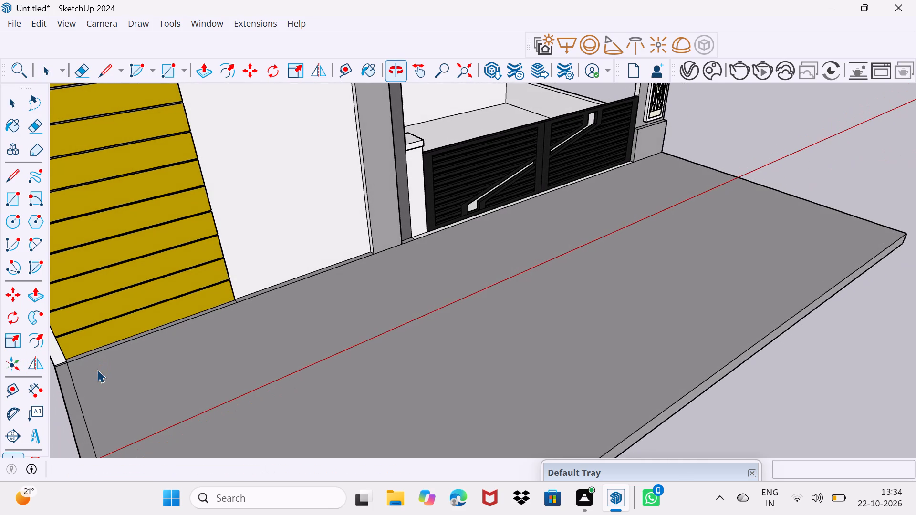
key("r")
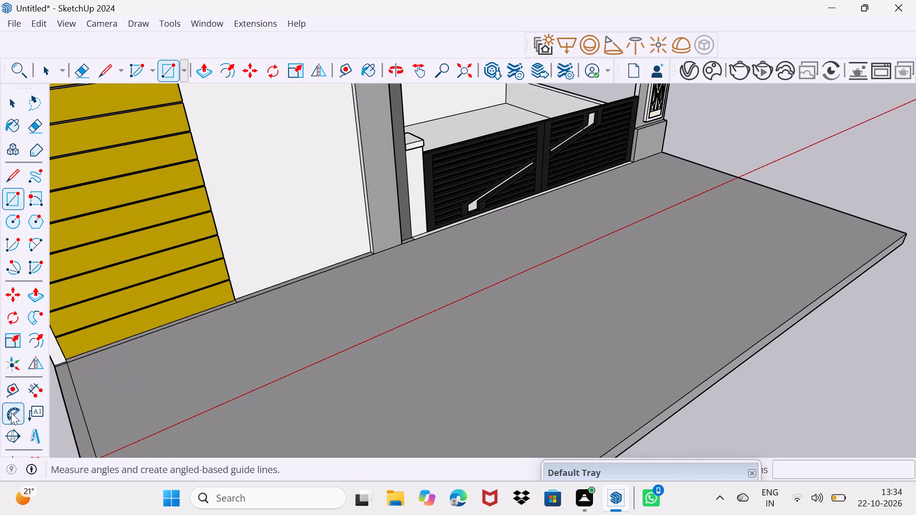
scroll(11, 412, "up", 4)
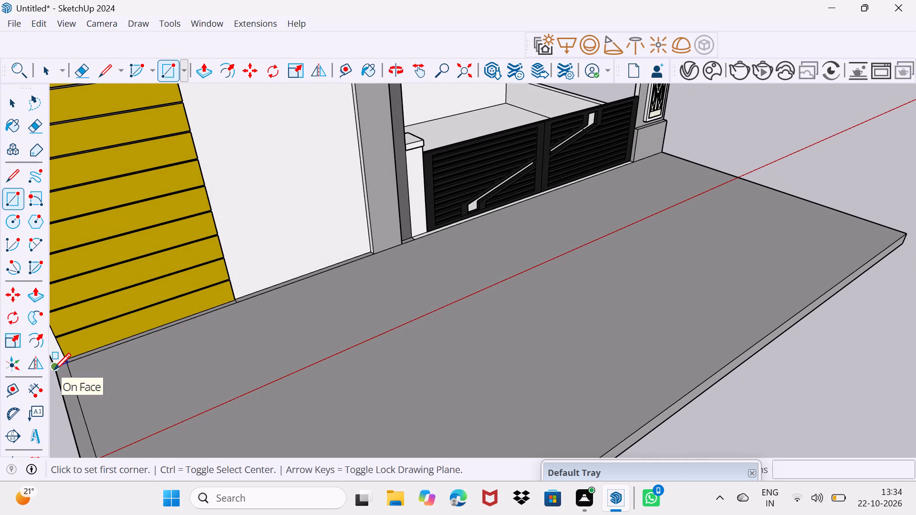
left_click(54, 370)
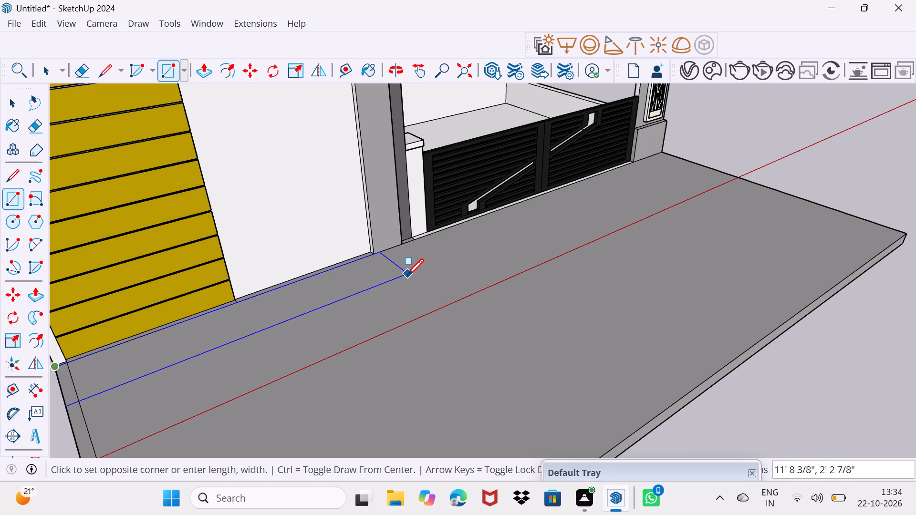
left_click(435, 267)
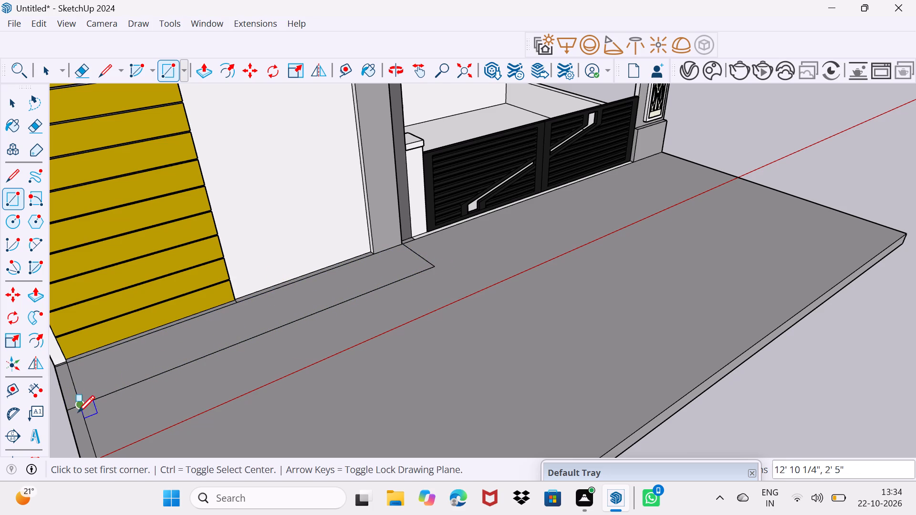
Offset the outline of the strip along the front wall inward by about 2 3/4".
left_click(36, 341)
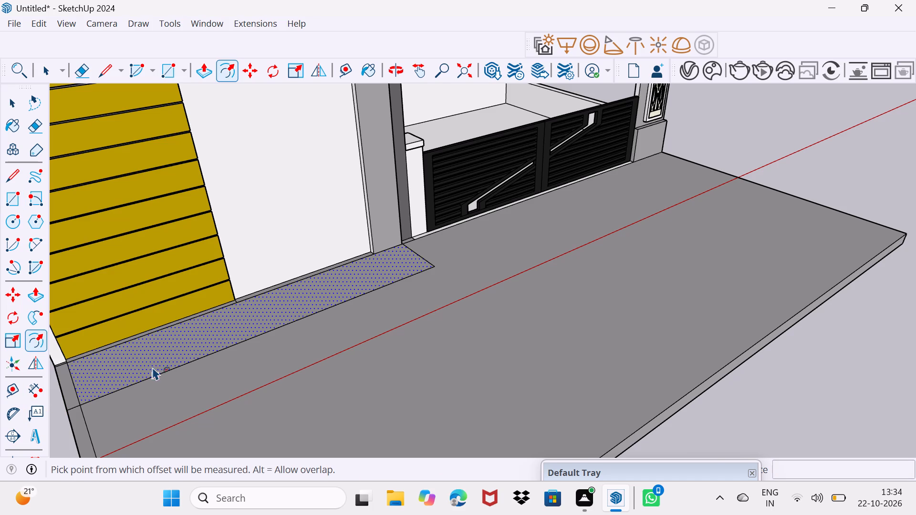
left_click(156, 372)
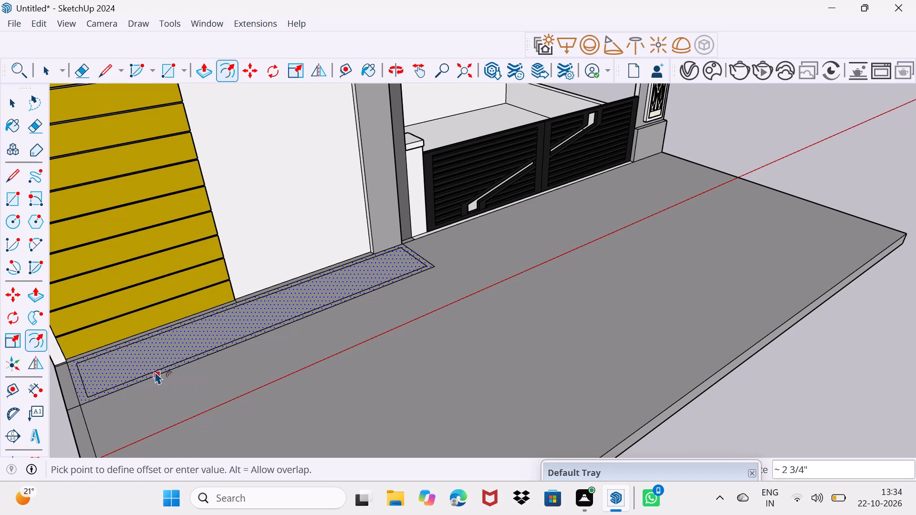
left_click(155, 371)
scroll(223, 356, "up", 3)
key("space")
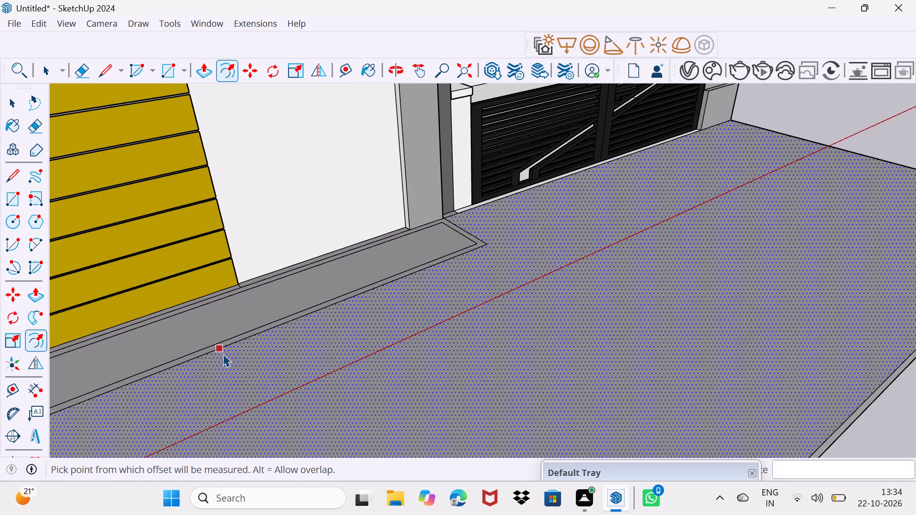
key("space")
key("Escape")
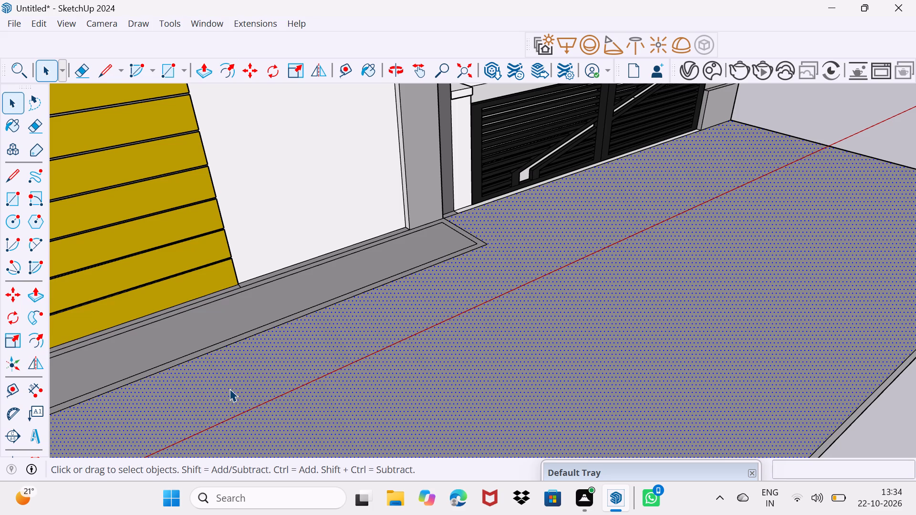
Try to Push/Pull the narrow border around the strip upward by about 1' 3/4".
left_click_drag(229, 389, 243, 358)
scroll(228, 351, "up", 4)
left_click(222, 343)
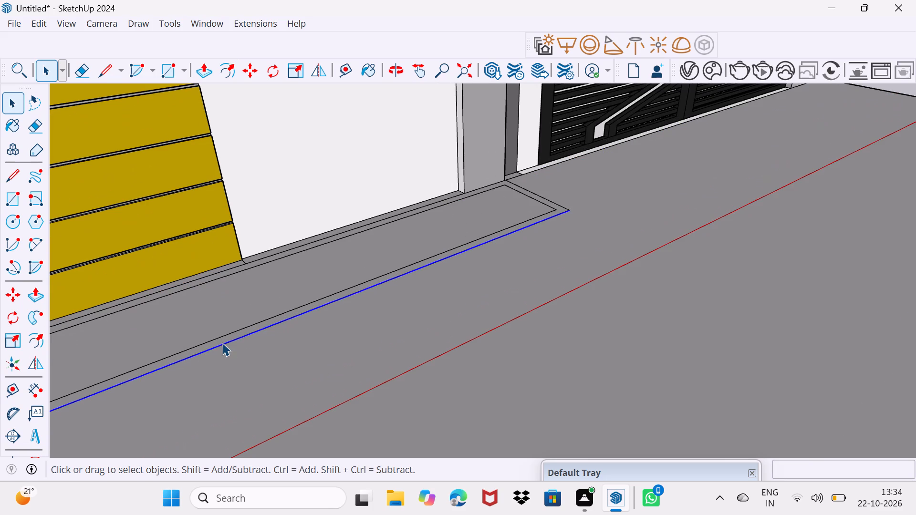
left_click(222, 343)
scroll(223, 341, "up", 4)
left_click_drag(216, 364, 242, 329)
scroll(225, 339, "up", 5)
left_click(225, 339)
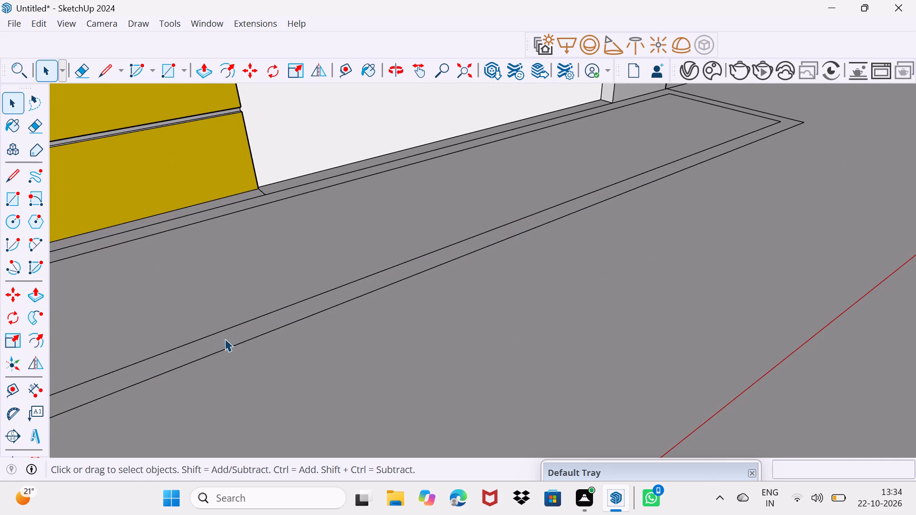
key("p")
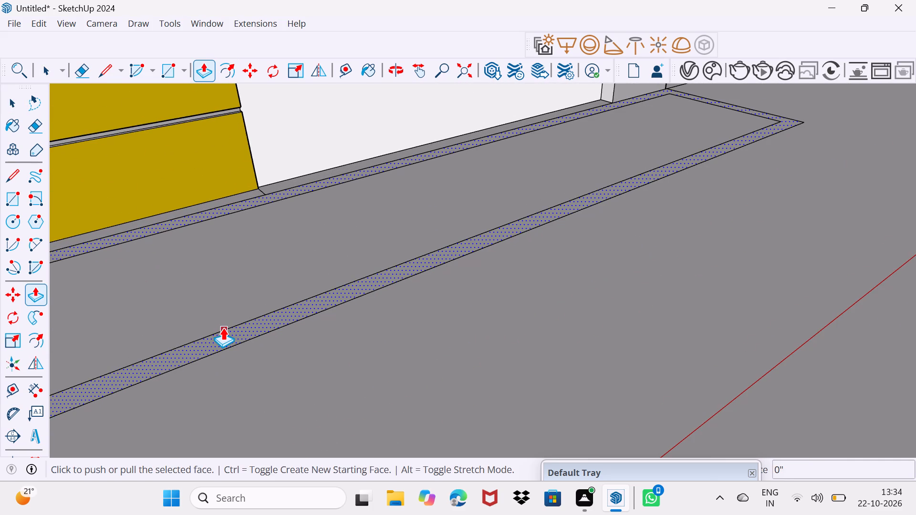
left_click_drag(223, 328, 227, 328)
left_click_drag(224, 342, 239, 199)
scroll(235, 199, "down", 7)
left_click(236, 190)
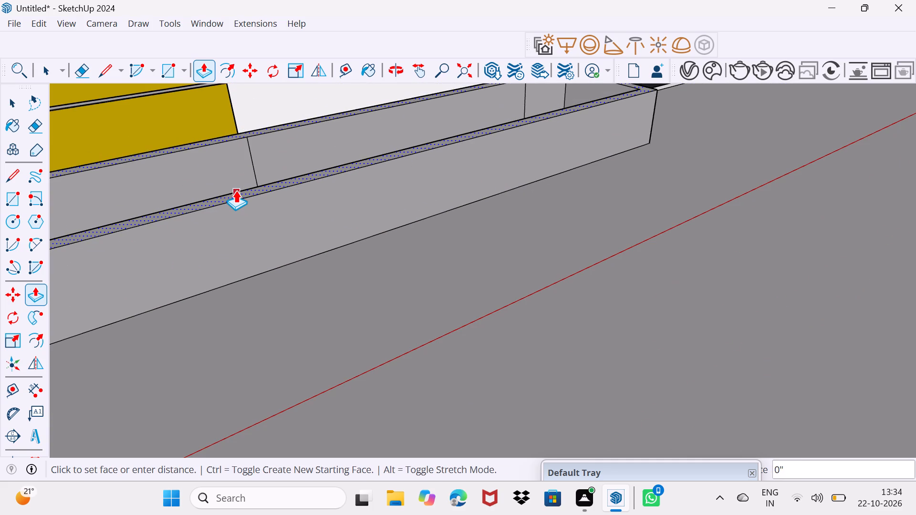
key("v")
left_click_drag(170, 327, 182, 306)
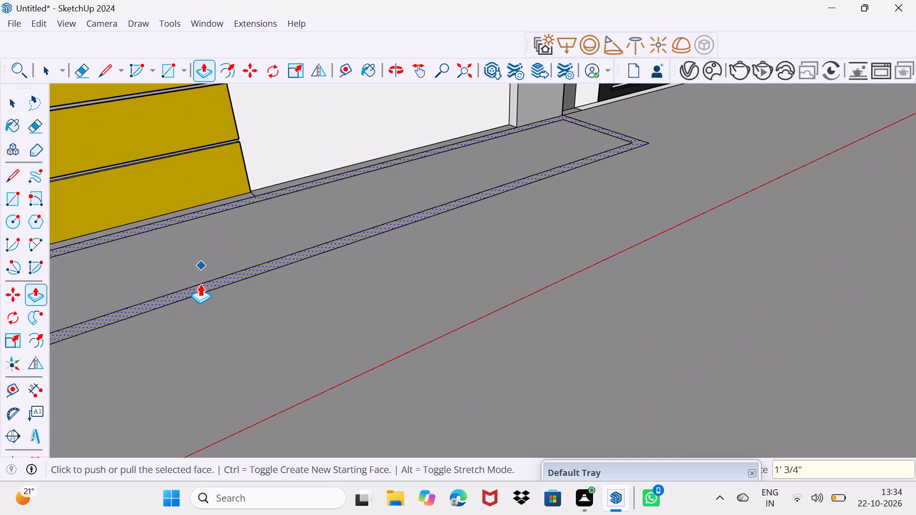
Push/Pull the strip's narrow border upward into low walls, forming an open planter box against the front wall.
left_click_drag(201, 279, 219, 196)
left_click(221, 192)
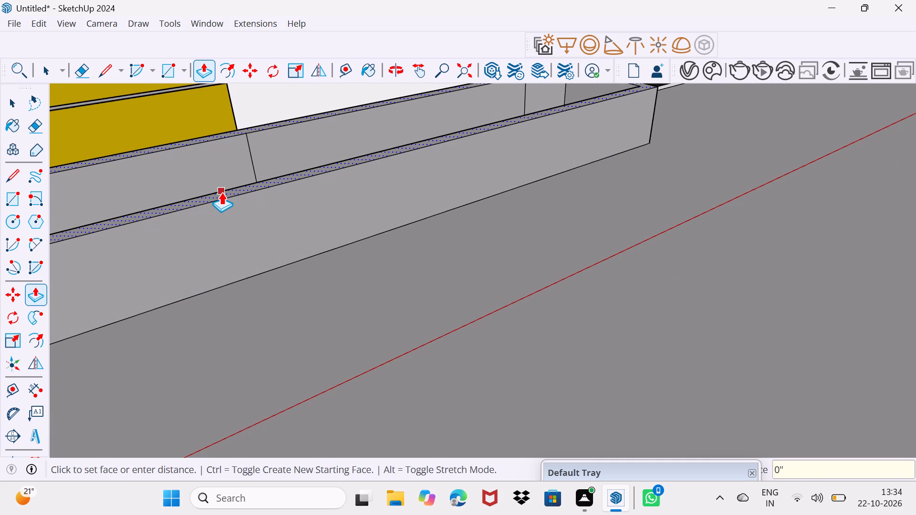
key("space")
key("Escape")
left_click_drag(168, 364, 216, 314)
scroll(229, 290, "down", 1)
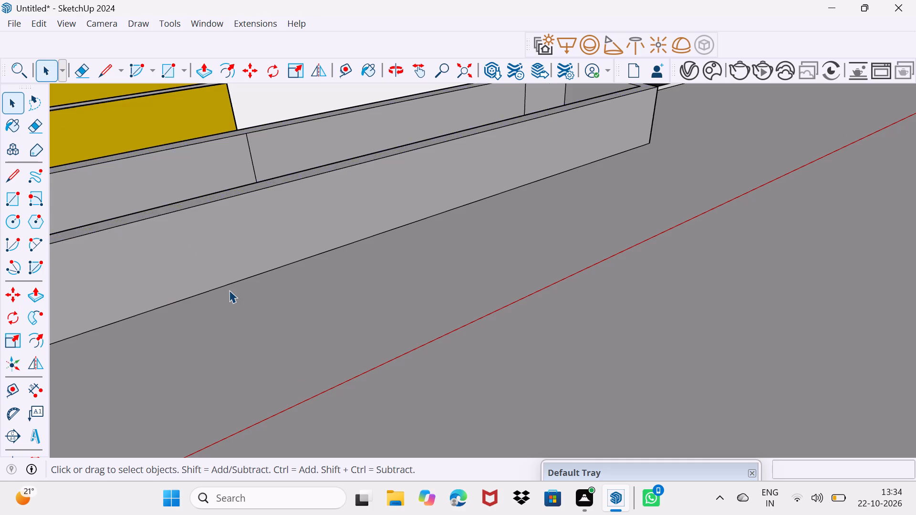
Paint the planter's long outer face and its outer end face beside the yellow cladding off-white from Colors-Named.
scroll(229, 290, "down", 12)
middle_click_drag(323, 285, 129, 338)
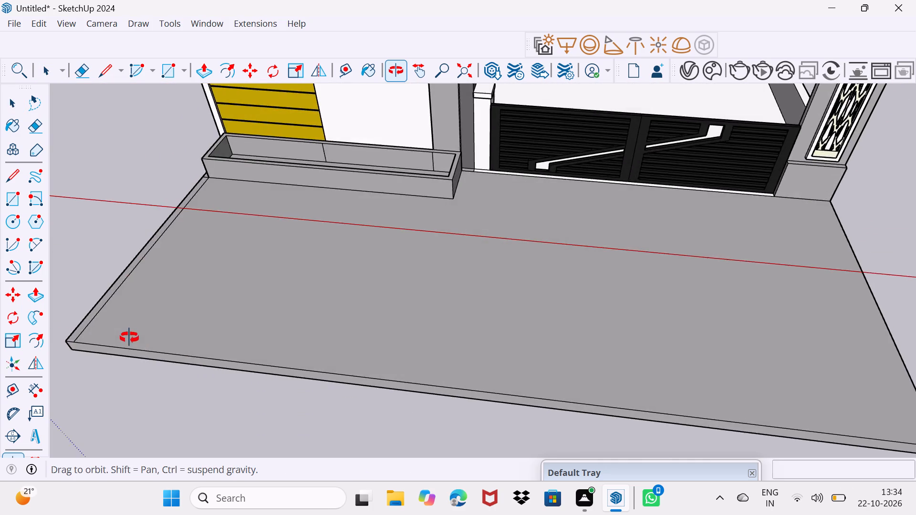
middle_click_drag(129, 338, 267, 299)
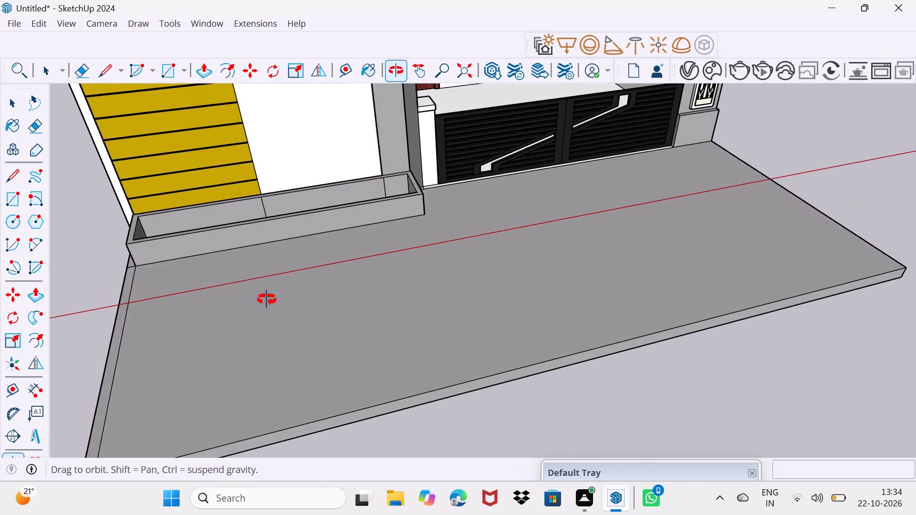
middle_click_drag(267, 299, 291, 294)
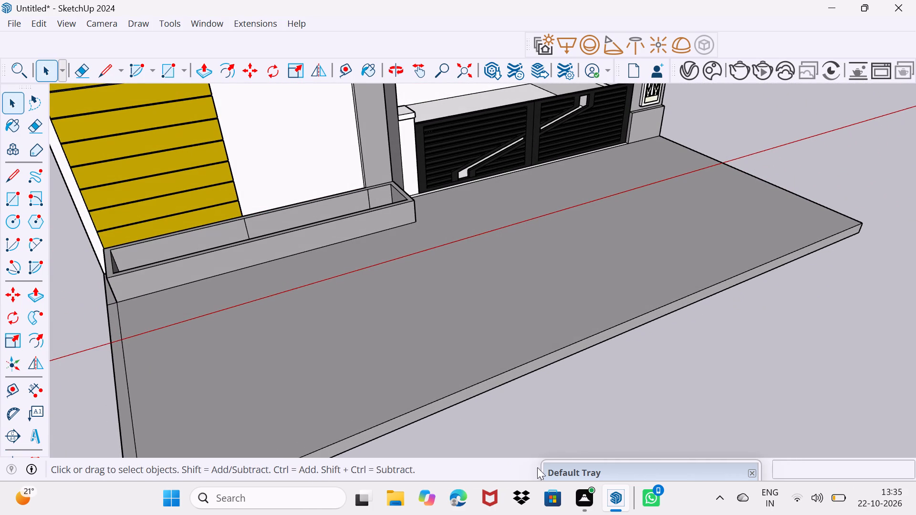
left_click_drag(576, 470, 636, 326)
scroll(642, 407, "up", 3)
left_click(650, 378)
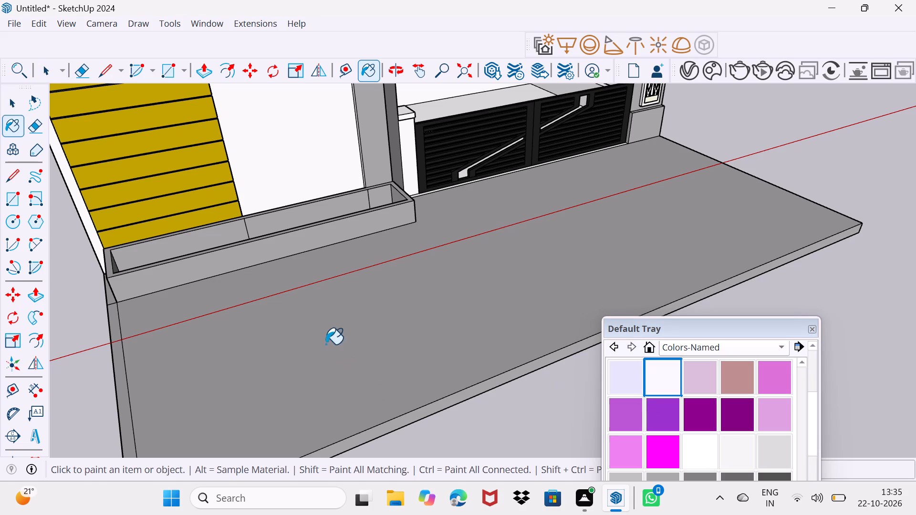
left_click(186, 273)
scroll(105, 276, "up", 3)
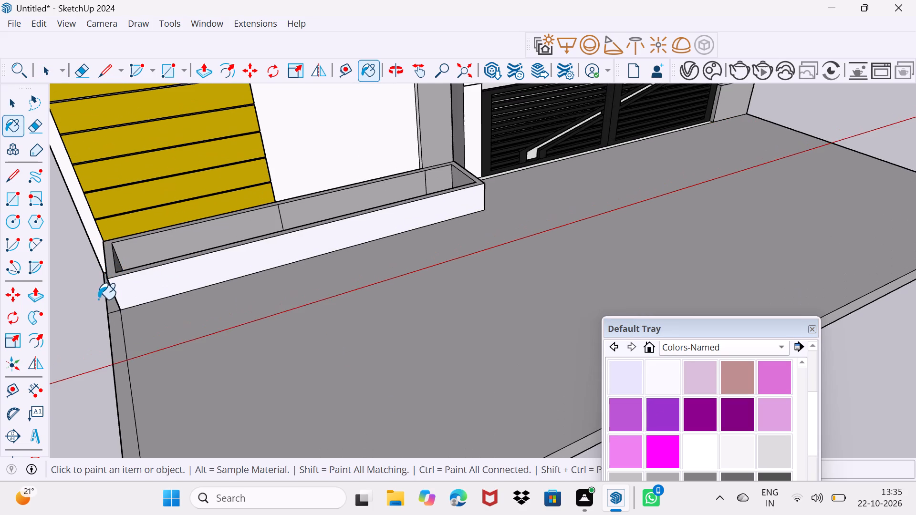
middle_click_drag(106, 302, 312, 228)
left_click(234, 300)
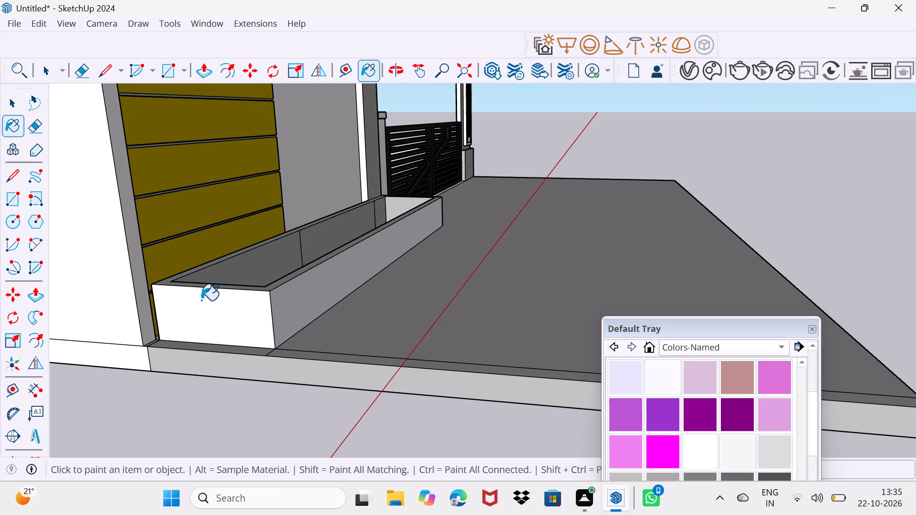
Paint the planter's inner floor and top rim the same off-white.
scroll(226, 286, "up", 3)
middle_click_drag(239, 293, 122, 490)
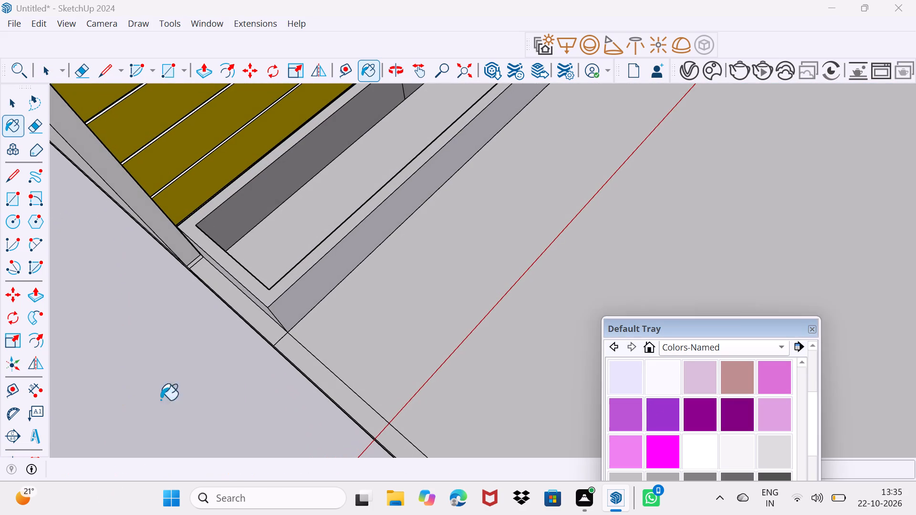
left_click(286, 245)
left_click(251, 280)
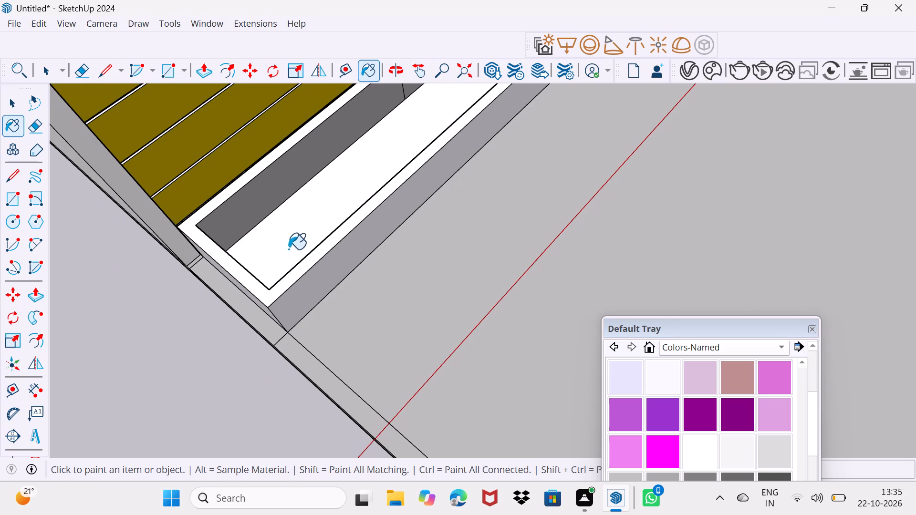
Paint the planter's inner back wall sections, porch-side inner end and inner front wall the same off-white.
middle_click_drag(289, 249, 103, 259)
scroll(346, 156, "down", 3)
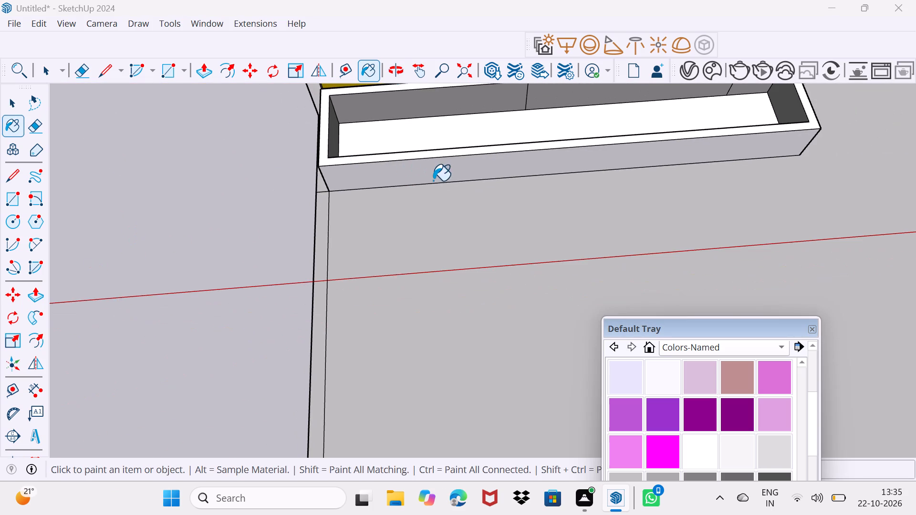
middle_click_drag(433, 181, 225, 312)
scroll(448, 238, "up", 3)
left_click(467, 202)
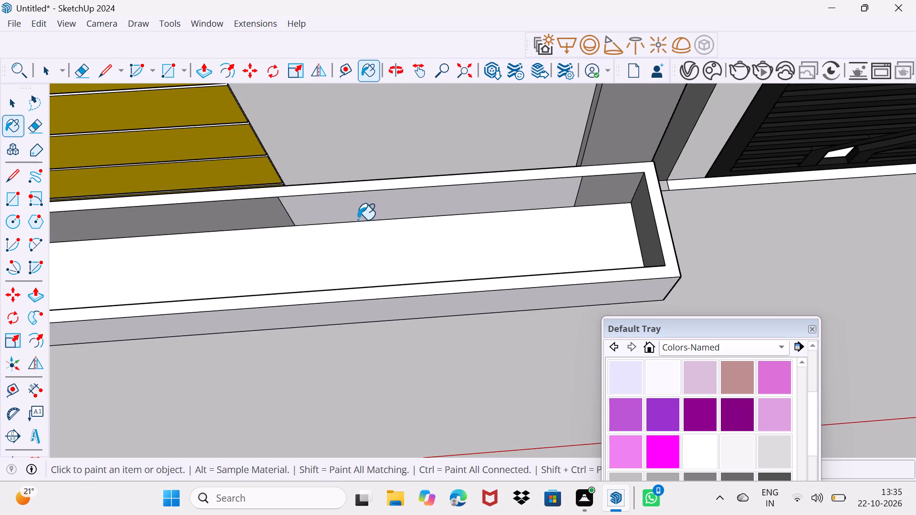
left_click(275, 219)
left_click(602, 195)
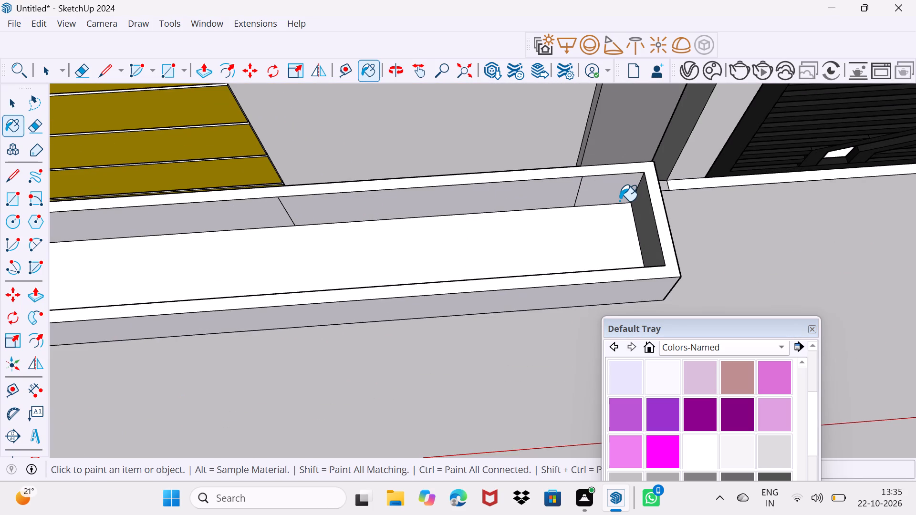
left_click(650, 241)
middle_click_drag(668, 234, 645, 256)
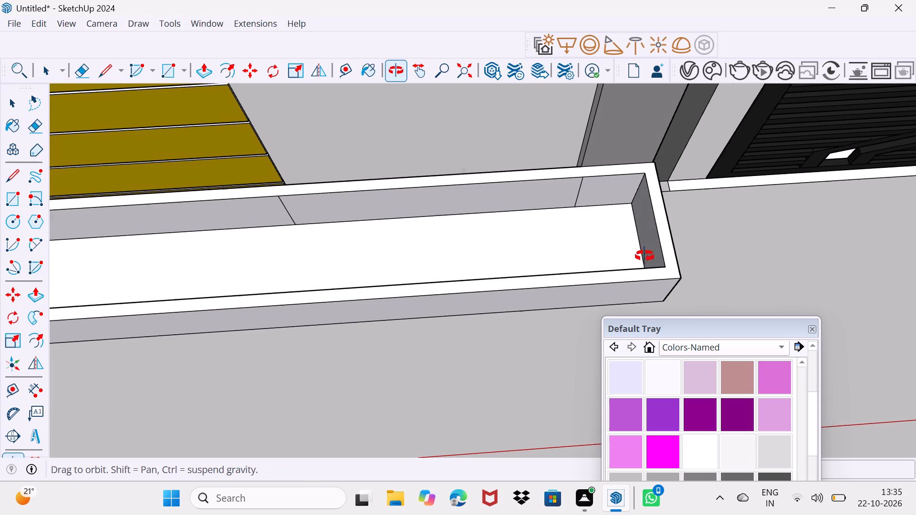
middle_click_drag(645, 256, 242, 175)
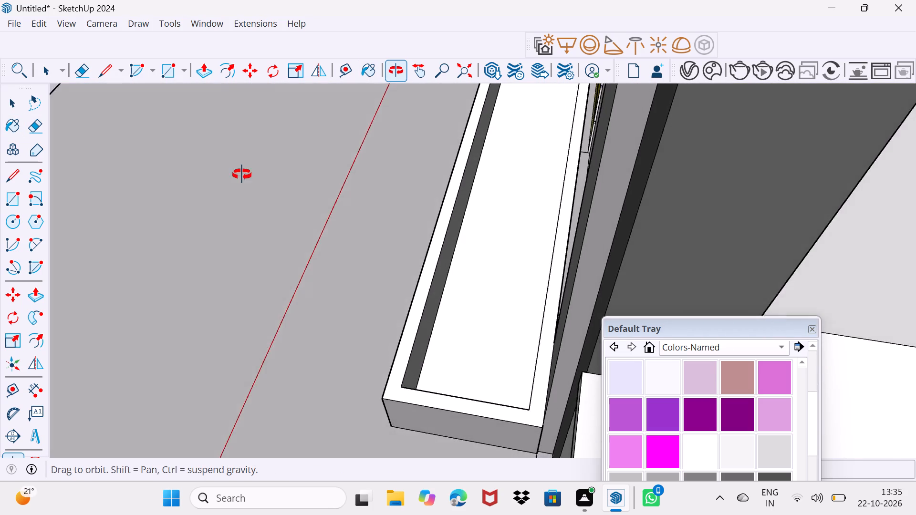
middle_click_drag(242, 175, 243, 165)
left_click(429, 322)
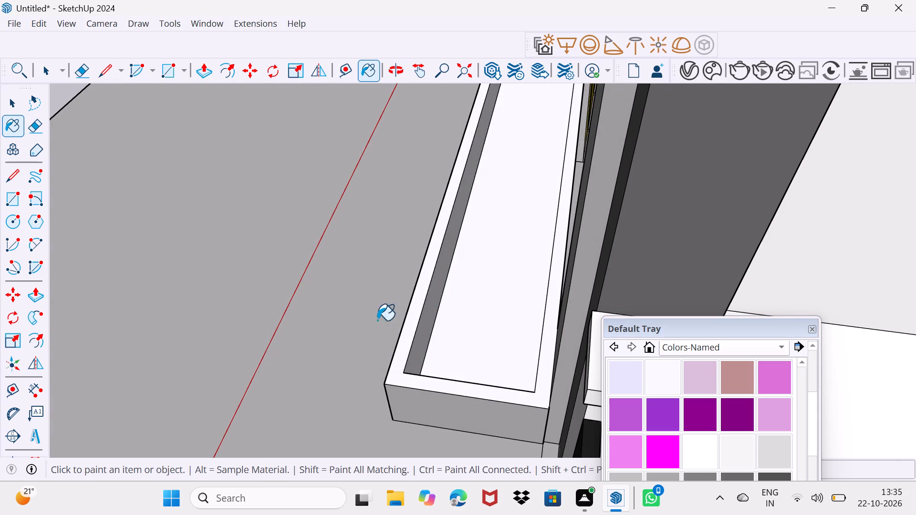
Examine the painted planter, cladding and gate from the front and from above.
middle_click_drag(337, 339, 614, 262)
scroll(592, 267, "down", 3)
scroll(493, 273, "down", 3)
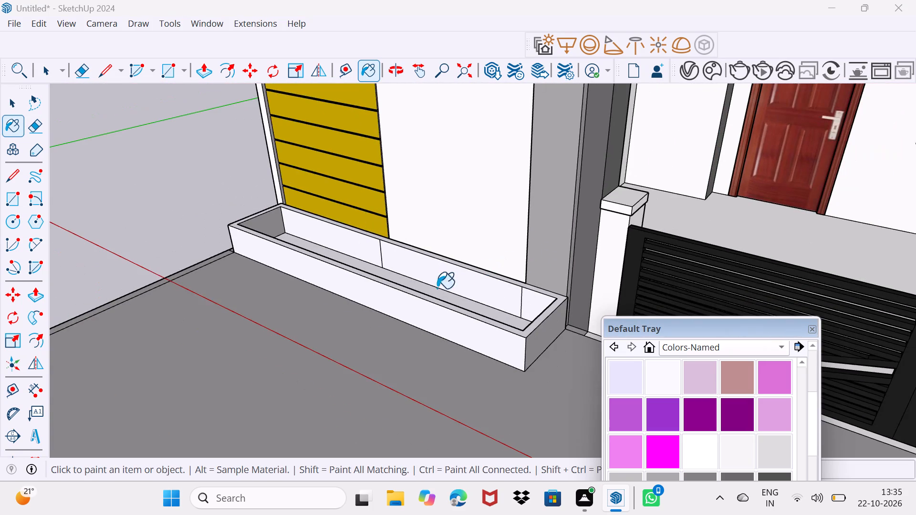
middle_click_drag(302, 307, 470, 253)
scroll(470, 253, "down", 2)
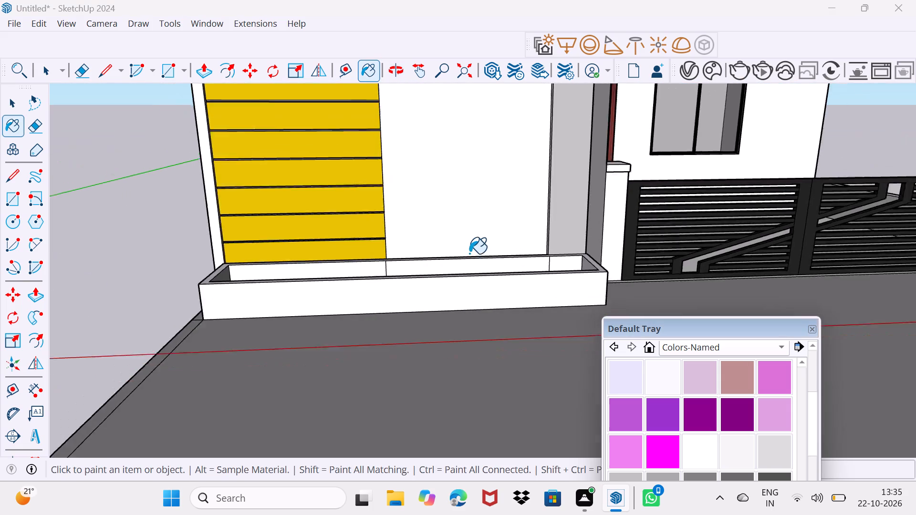
scroll(469, 254, "down", 3)
scroll(570, 268, "up", 10)
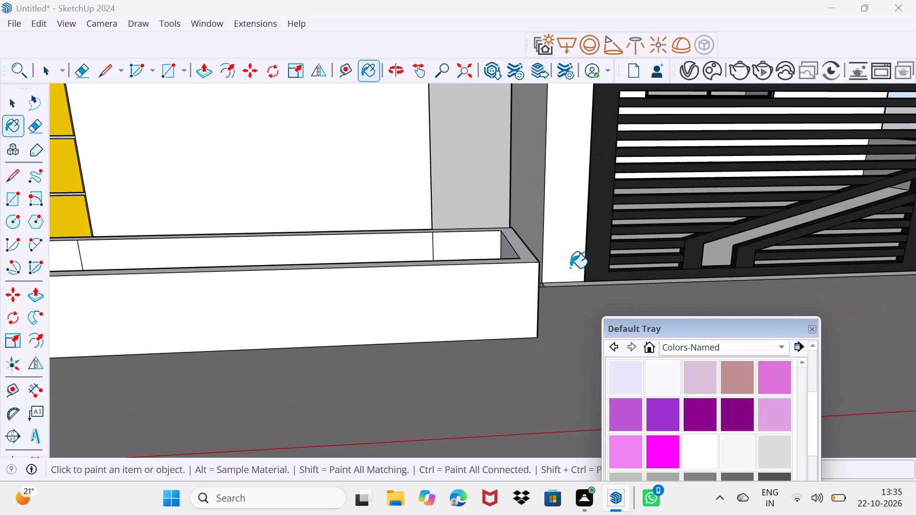
key("space")
middle_click_drag(525, 279, 376, 314)
scroll(375, 309, "down", 9)
Place a guide about 17' 11 3/4" long from the planter's outer bottom corner, parallel to the gate, to the platform's far edge.
left_click_drag(632, 330, 669, 399)
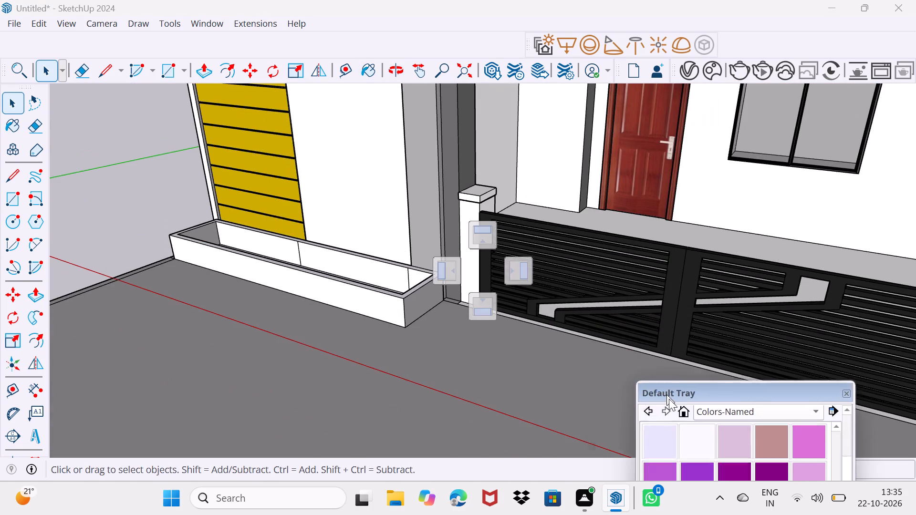
left_click_drag(669, 399, 536, 479)
middle_click_drag(461, 412, 428, 399)
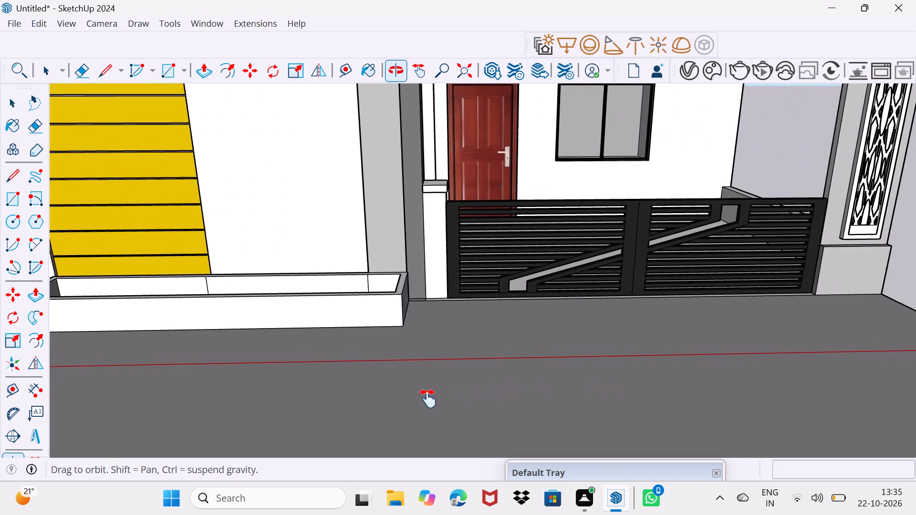
middle_click_drag(428, 399, 392, 401)
key("t")
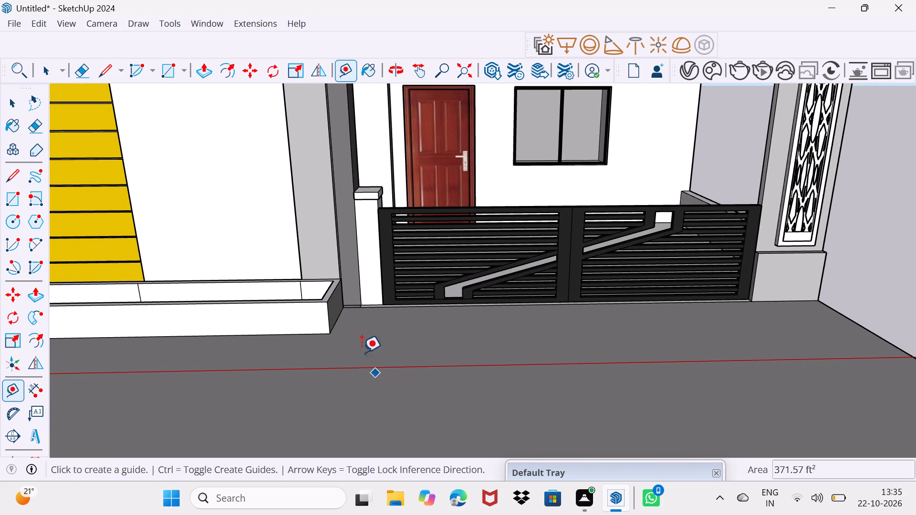
left_click_drag(330, 333, 346, 333)
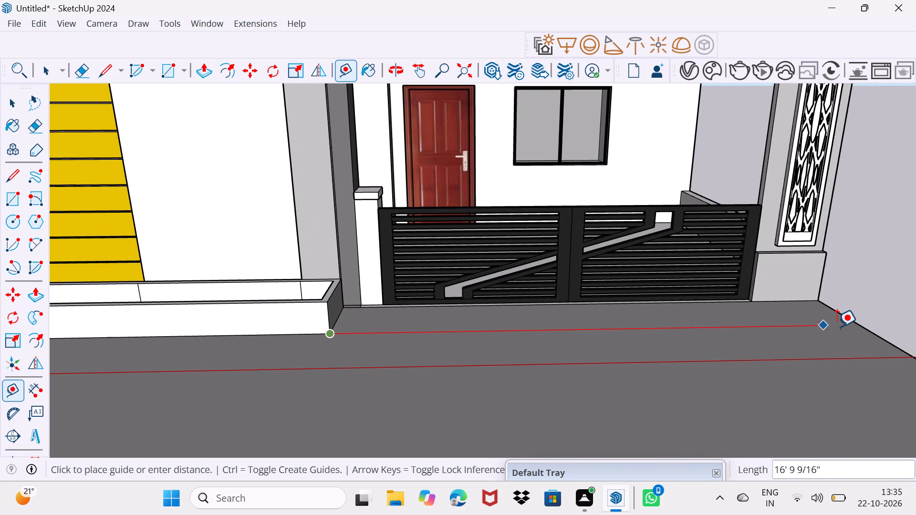
left_click(869, 325)
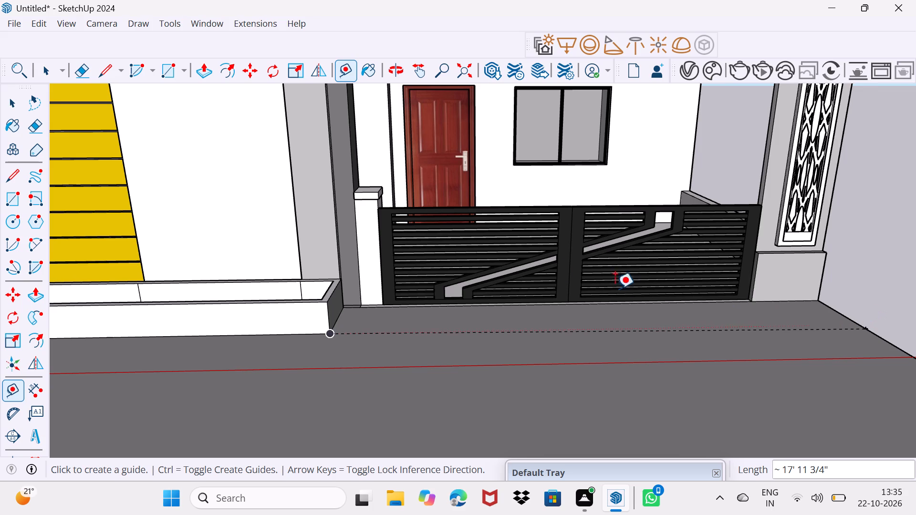
scroll(364, 313, "up", 4)
key("space")
middle_click_drag(323, 324, 394, 424)
scroll(354, 387, "up", 1)
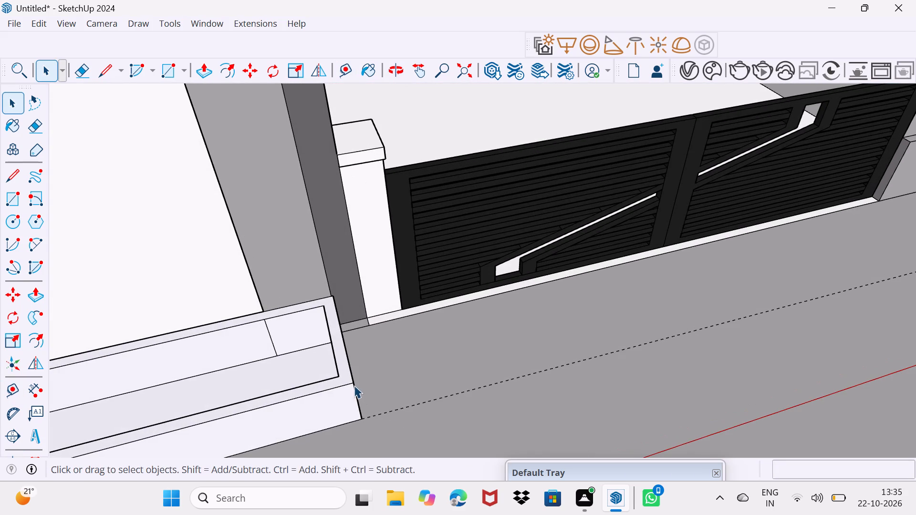
Extend the planter's gate-side end face about 2' 6 7/16" with Push/Pull to form a solid block in front of the gate.
middle_click_drag(442, 313, 385, 350)
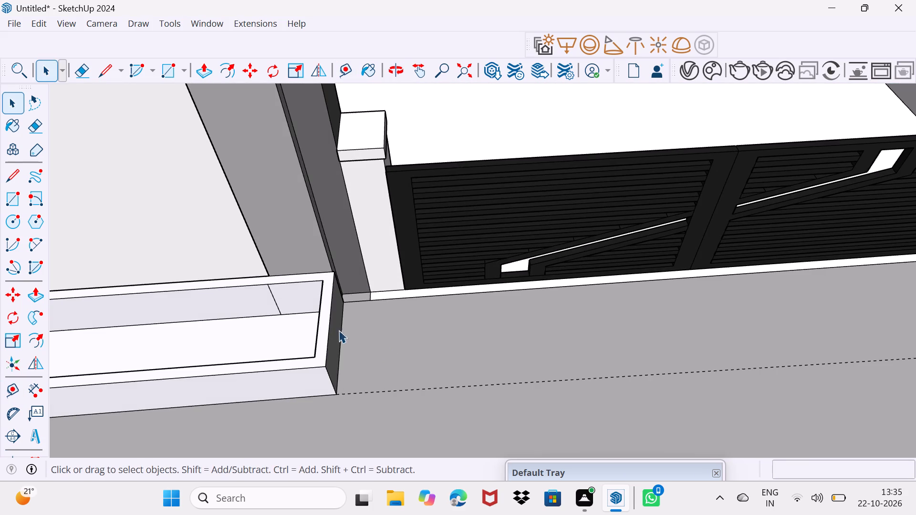
scroll(360, 294, "up", 3)
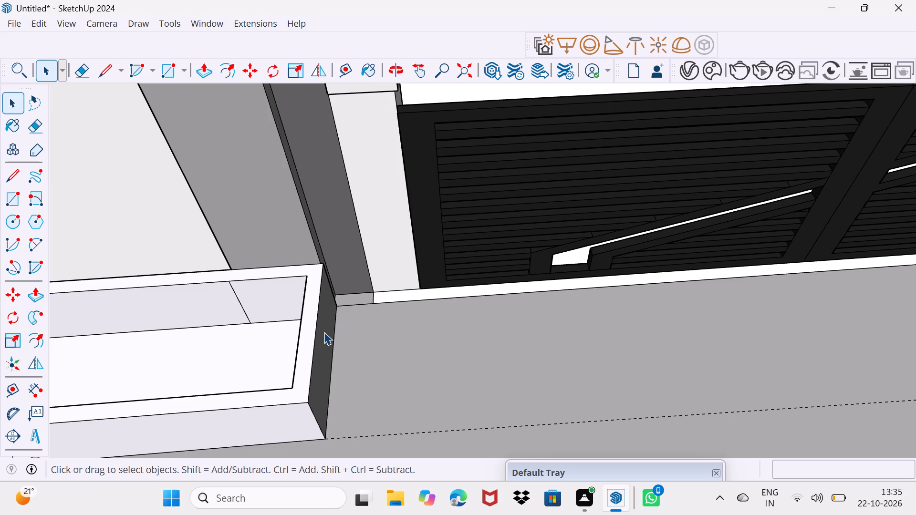
left_click(324, 332)
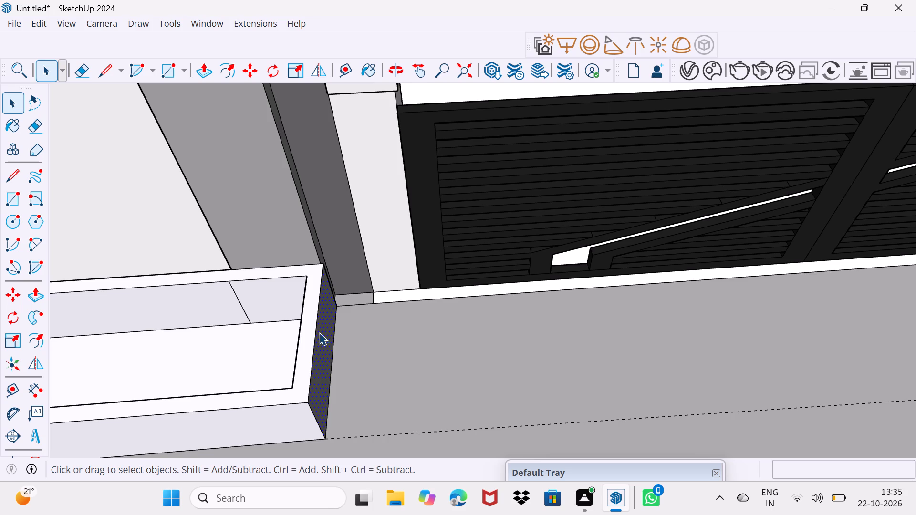
key("p")
left_click(319, 332)
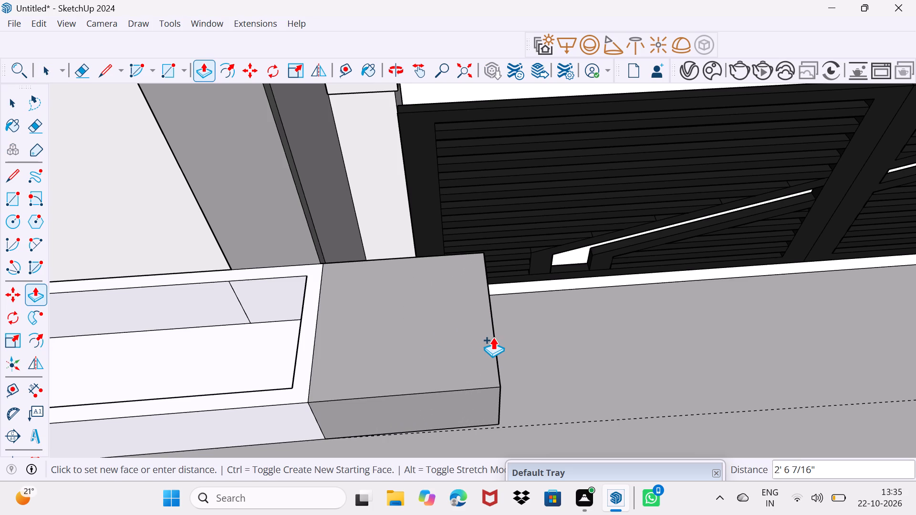
left_click(493, 337)
key("space")
Copy the block's front top edge 2' 5" to its rear edge and divide the spacing by 4 to make four equal strips.
middle_click_drag(448, 327, 376, 346)
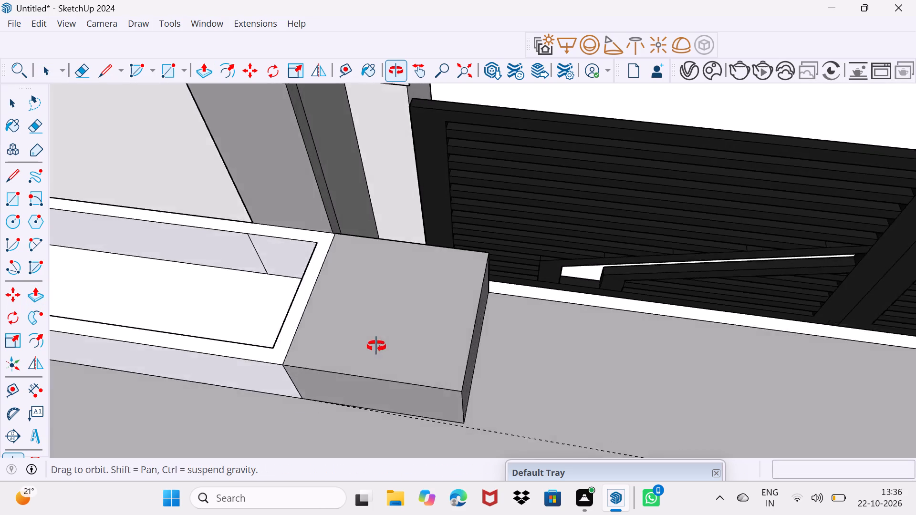
middle_click_drag(376, 346, 337, 317)
middle_click_drag(287, 327, 315, 343)
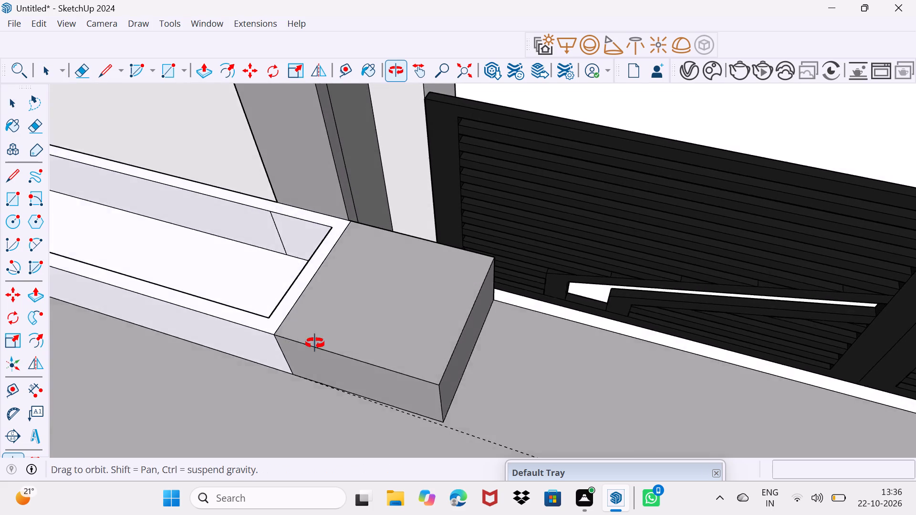
middle_click_drag(315, 343, 340, 355)
left_click(351, 382)
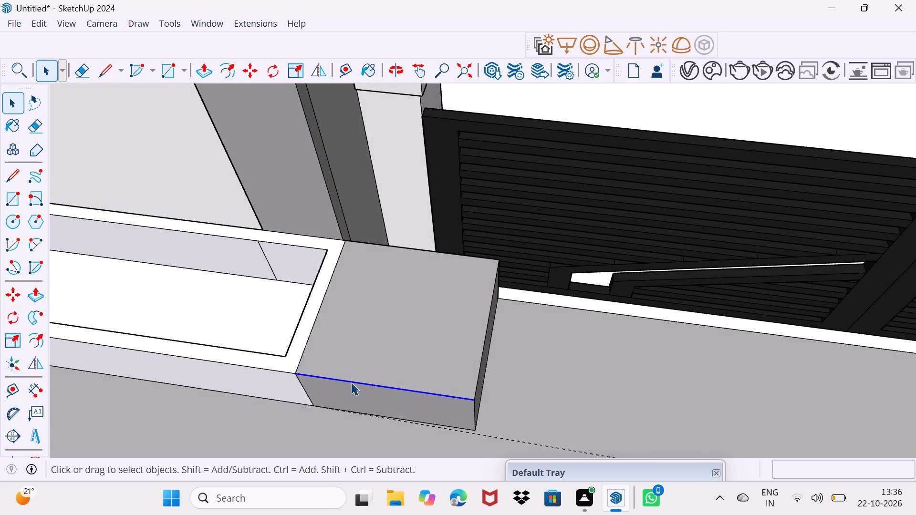
key("m")
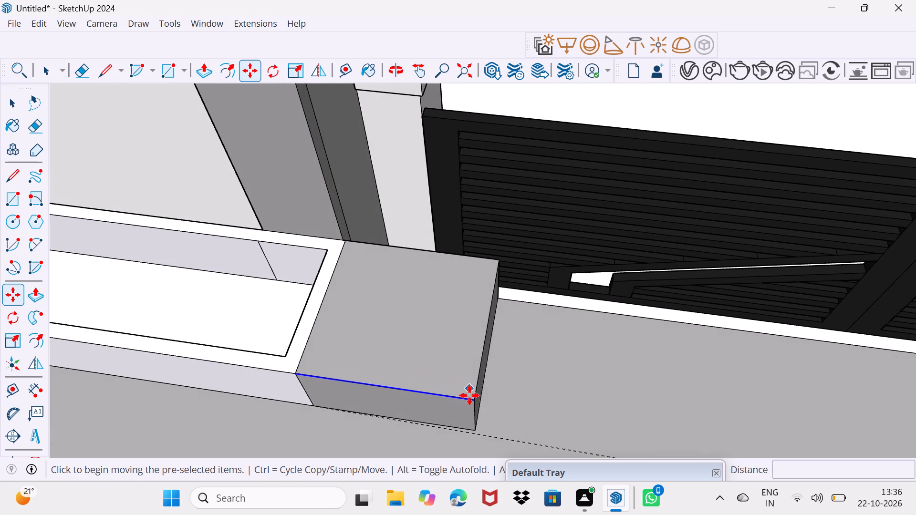
left_click(470, 398)
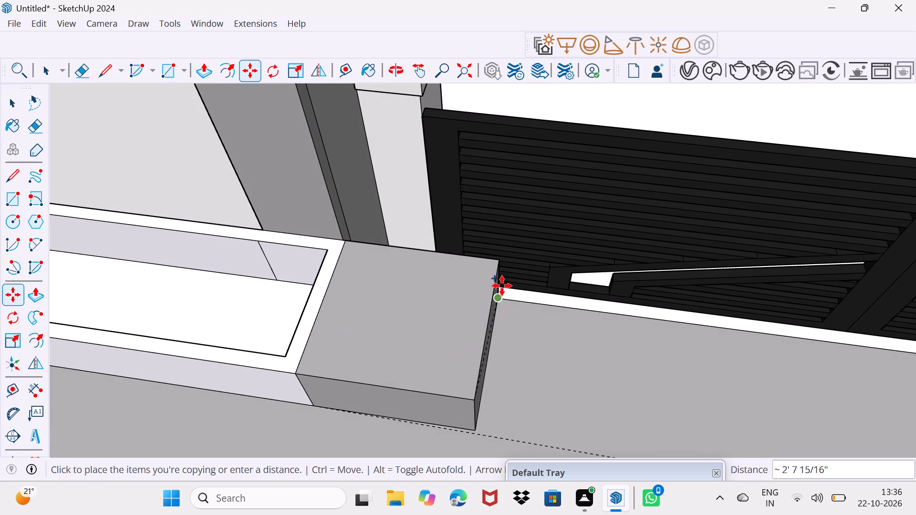
left_click(501, 265)
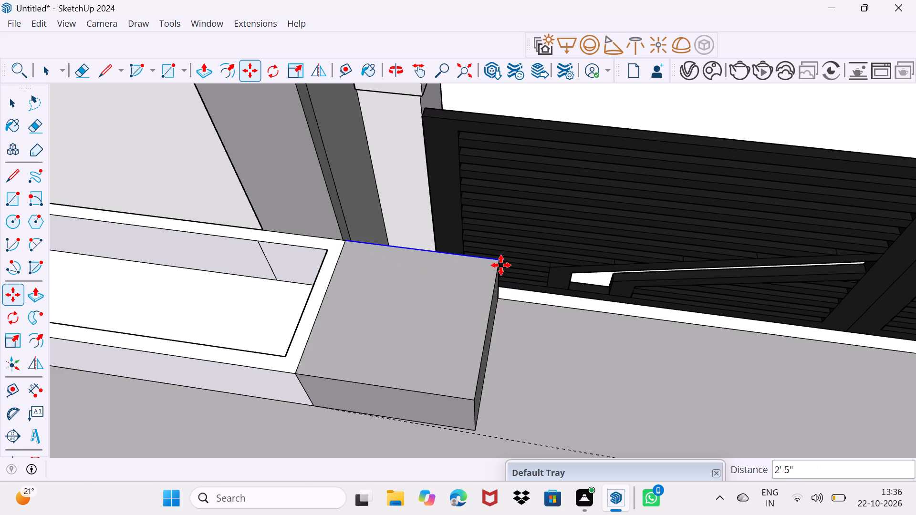
key("slash")
key("4")
key("Return")
key("space")
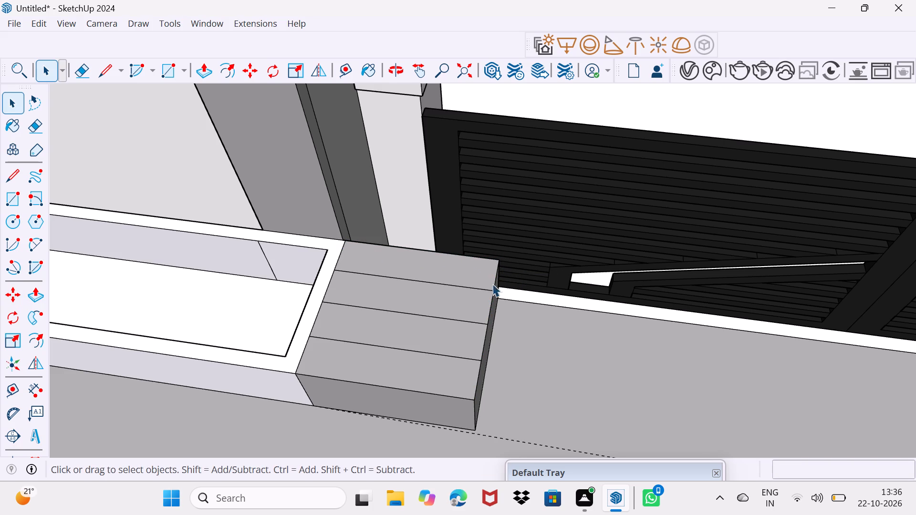
Lower the block's front strip about 7 1/4" and the second strip about 4 5/8" to form the two lower steps.
left_click(451, 362)
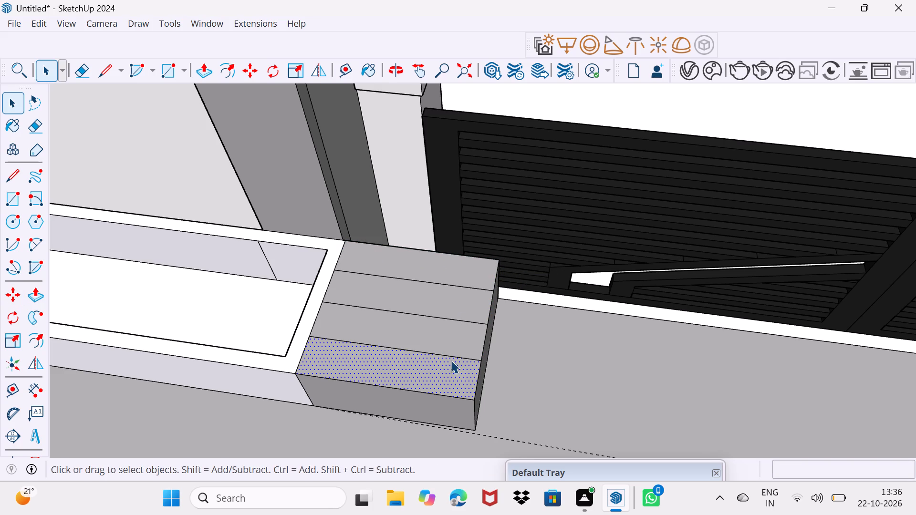
key("p")
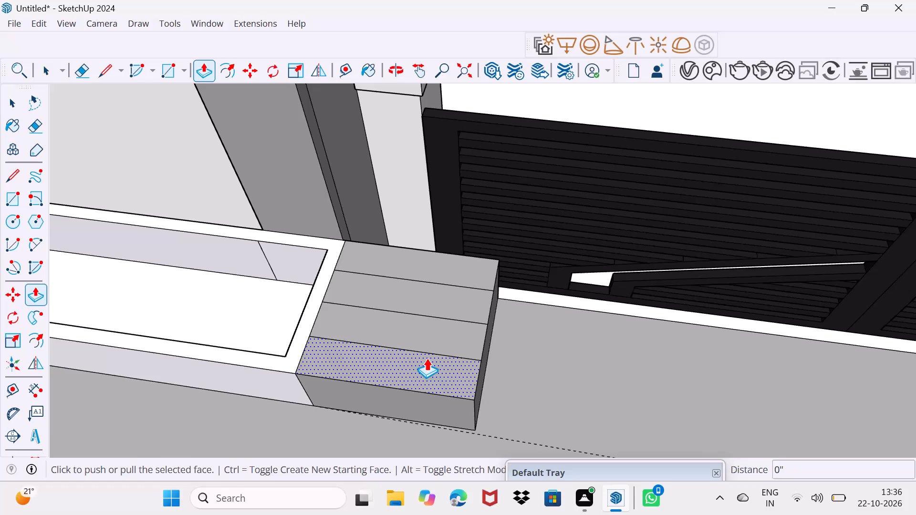
left_click(414, 372)
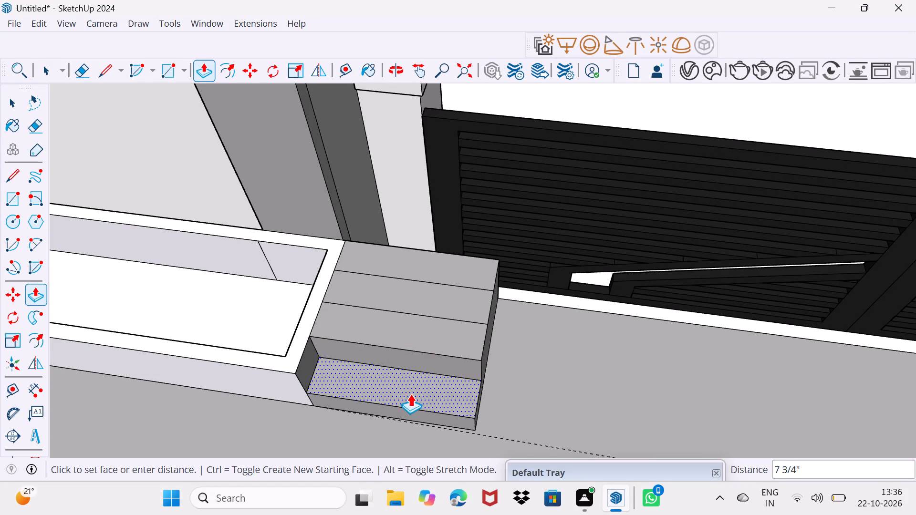
left_click(411, 391)
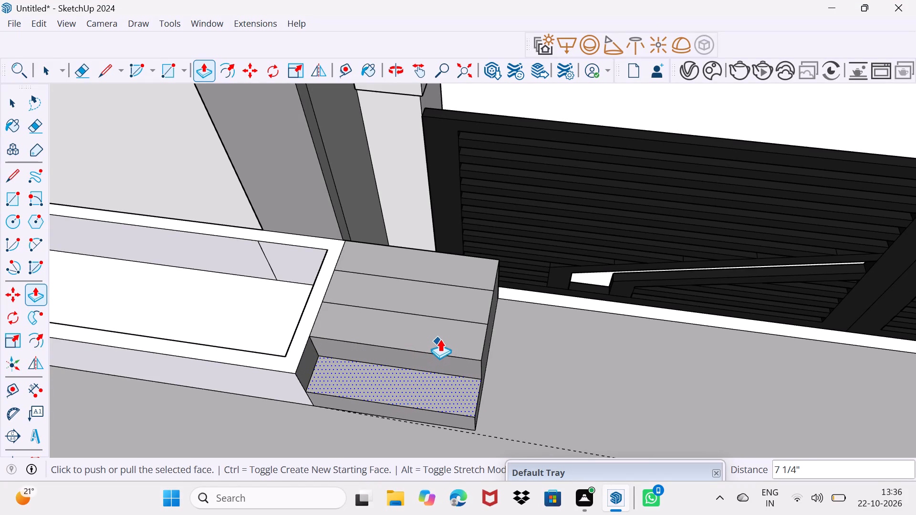
key("space")
left_click(440, 338)
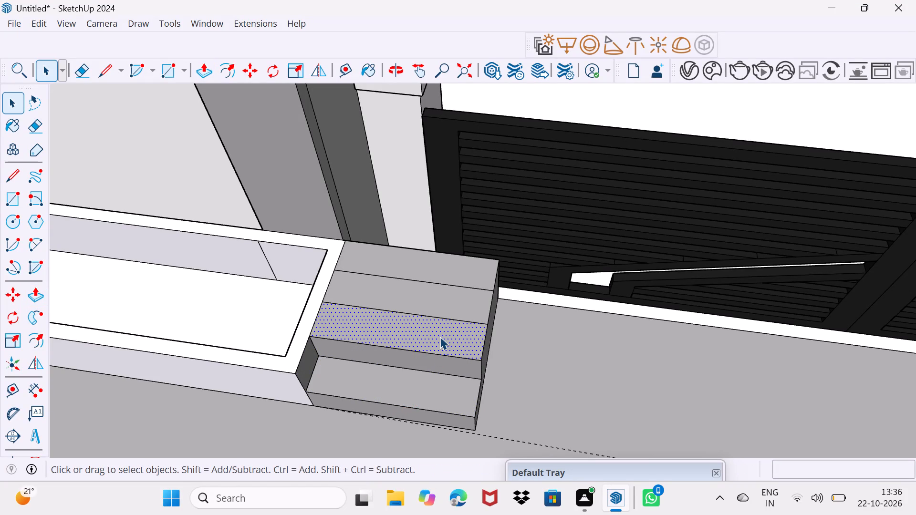
key("p")
left_click(435, 333)
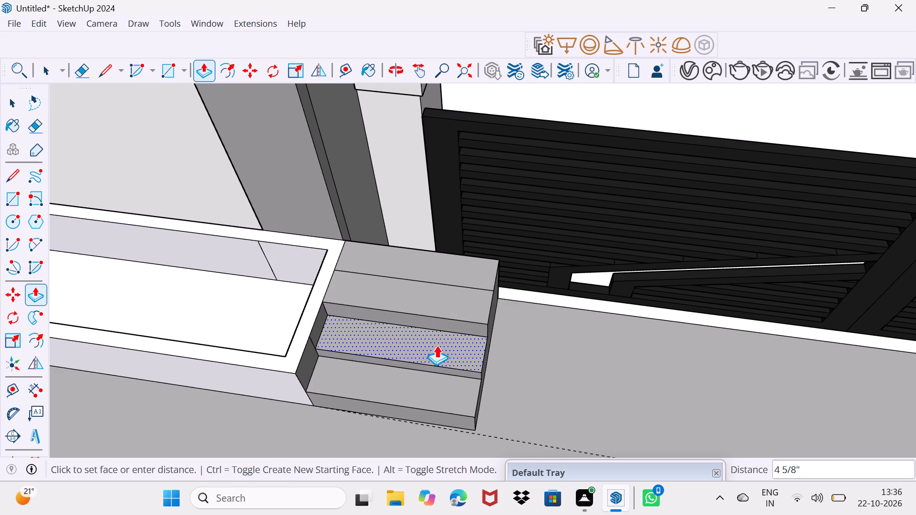
left_click(437, 345)
key("space")
Lower the third strip about 2 1/2" and the rear strip 3/4" to form the two upper steps.
left_click(449, 311)
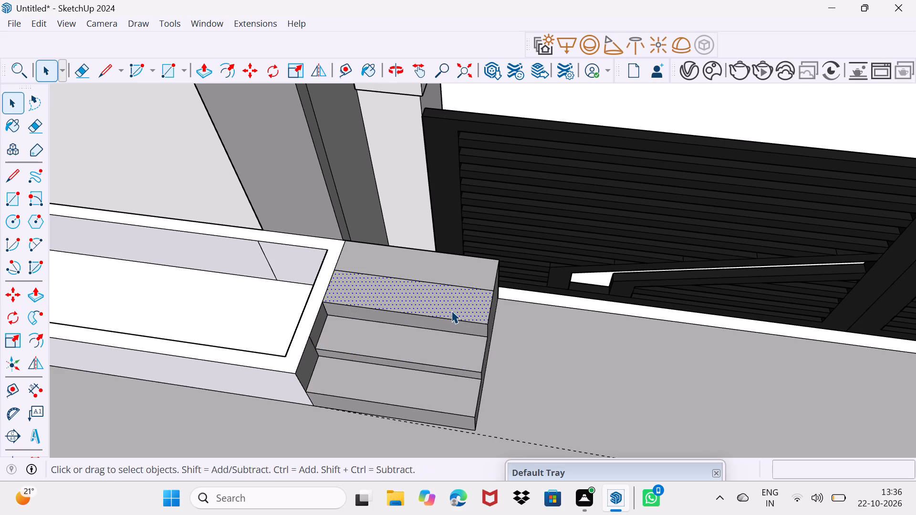
key("p")
left_click(442, 305)
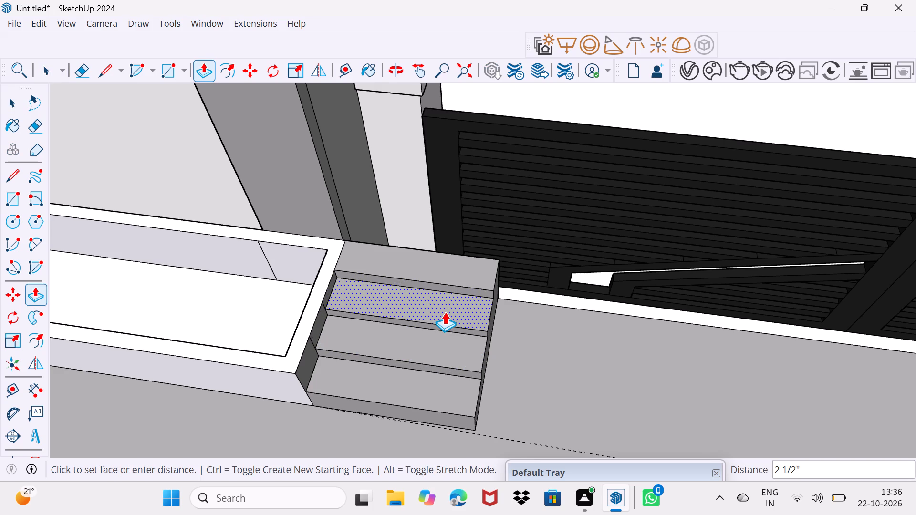
left_click(445, 312)
key("space")
left_click(477, 278)
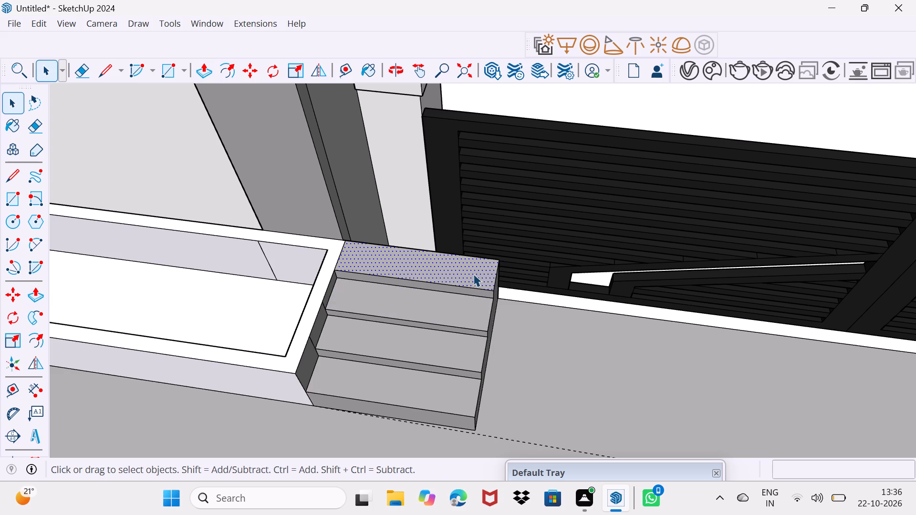
key("p")
left_click(473, 273)
left_click(469, 275)
key("space")
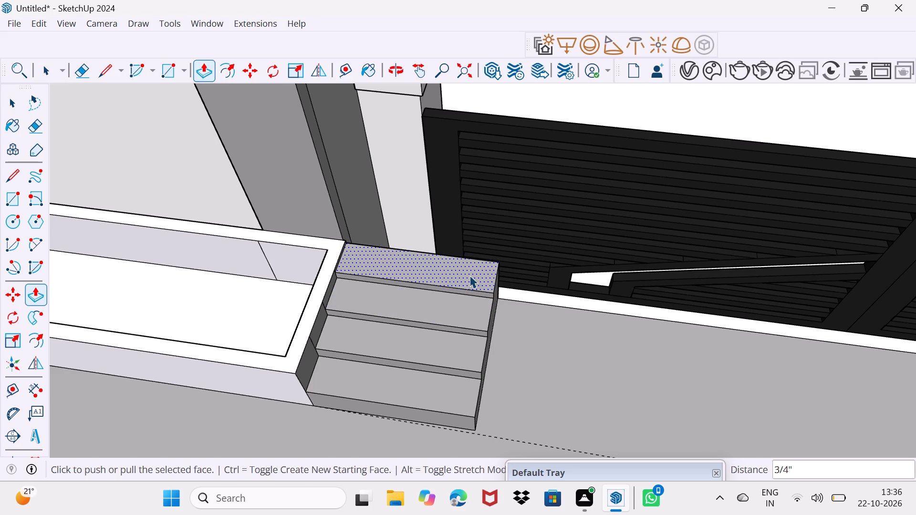
left_click_drag(444, 348, 473, 310)
Paint the four step treads with the planter's off-white from Colors-Named.
left_click_drag(542, 471, 613, 346)
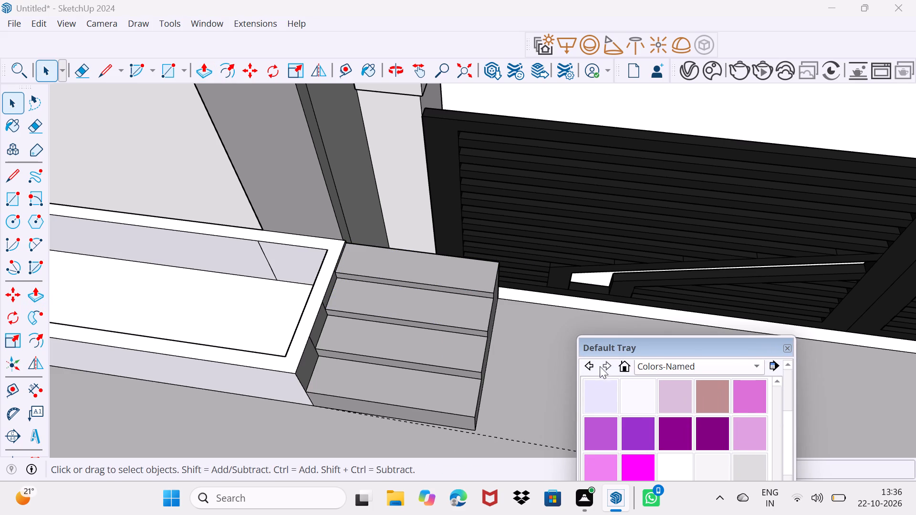
left_click(622, 397)
left_click(414, 388)
left_click(432, 338)
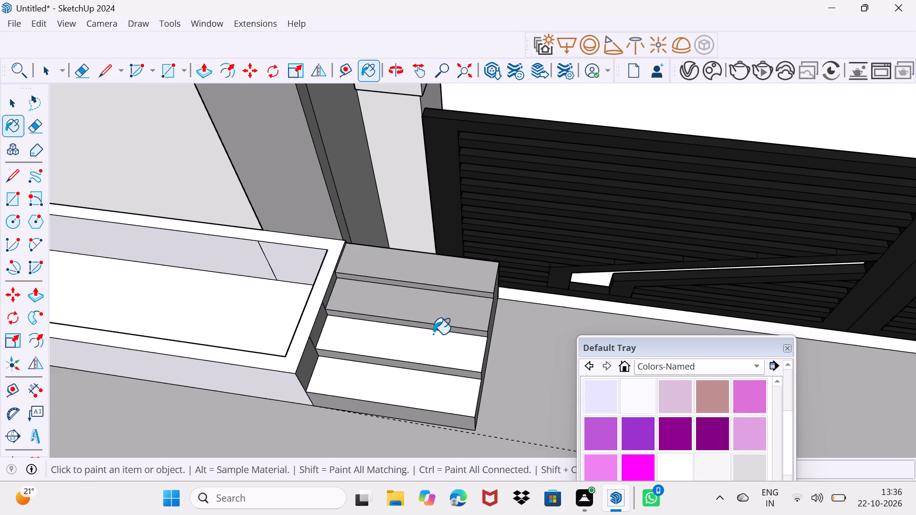
left_click(431, 307)
left_click(452, 255)
left_click(440, 278)
Paint the planter's exposed end sections above the steps and the steps' outer side face the same off-white.
left_click(306, 364)
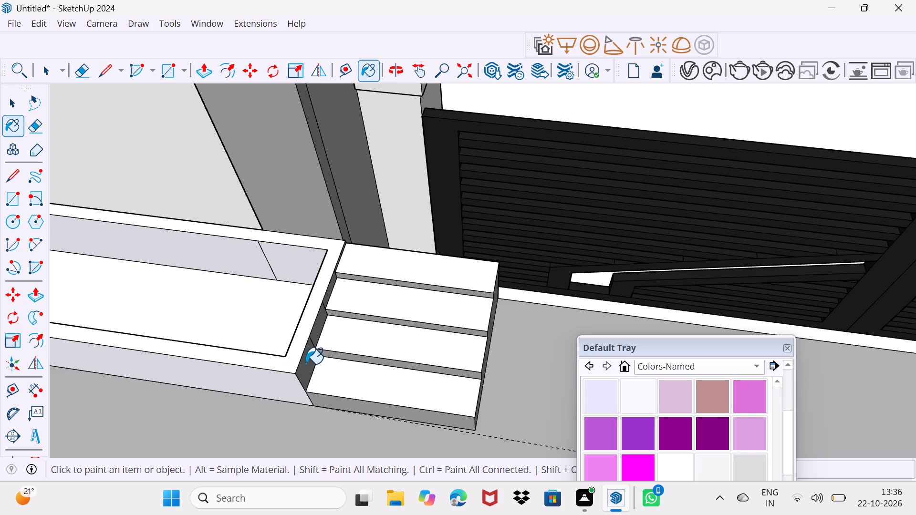
left_click(321, 327)
left_click(329, 296)
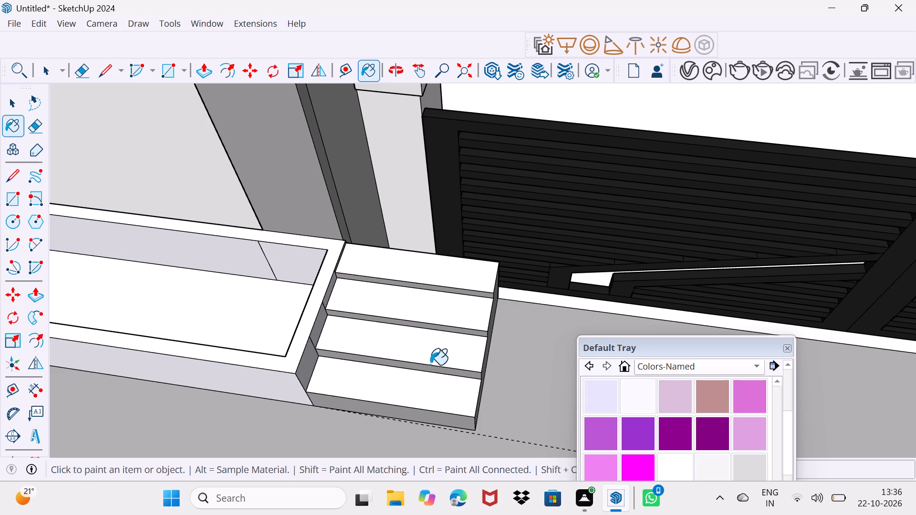
middle_click_drag(431, 367, 233, 286)
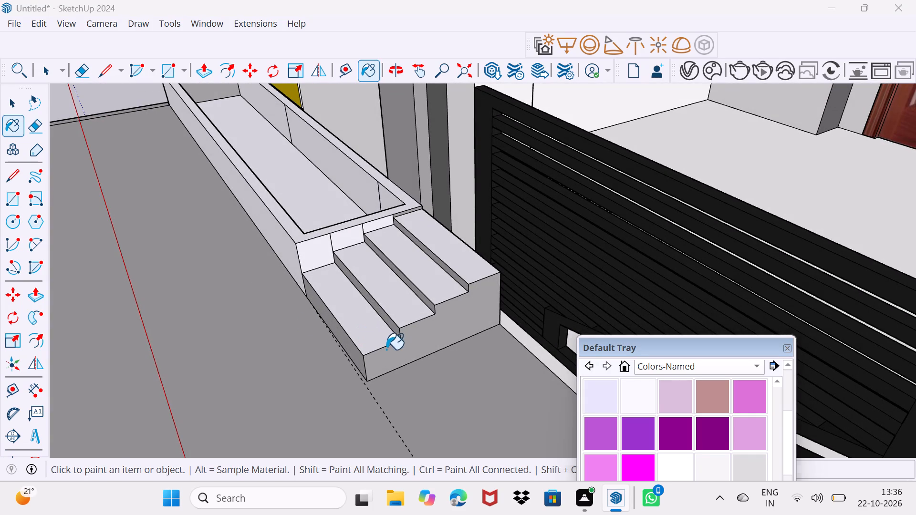
left_click(386, 350)
middle_click_drag(250, 355, 417, 376)
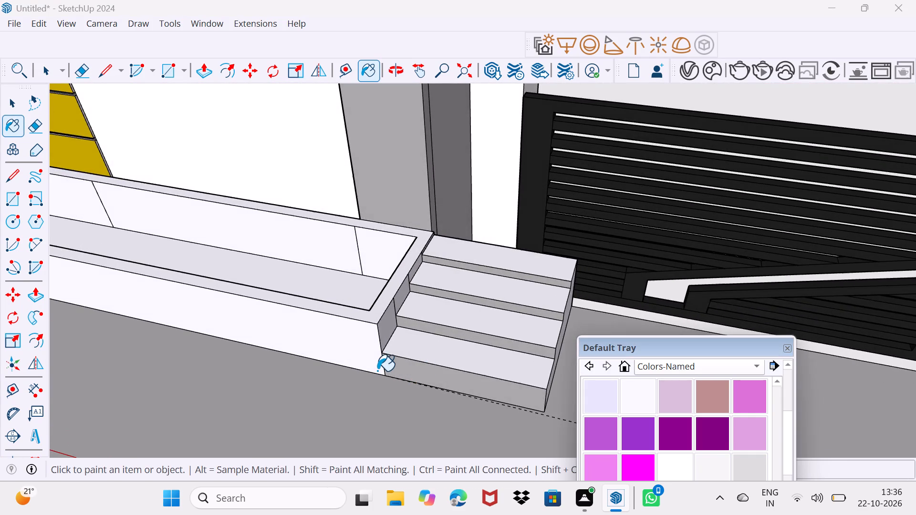
scroll(377, 371, "down", 2)
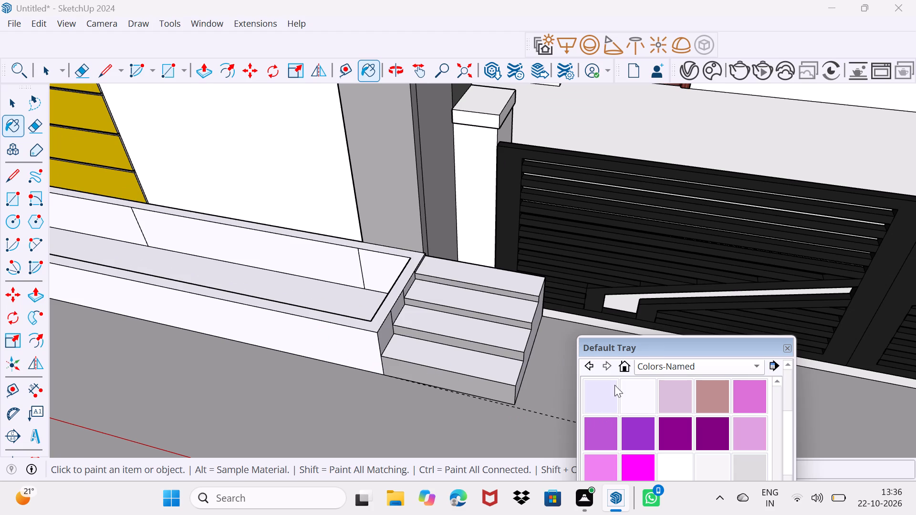
left_click_drag(645, 346, 551, 479)
Lower the bottom step's tread by about another 4 15/16" with Push/Pull.
scroll(448, 367, "up", 3)
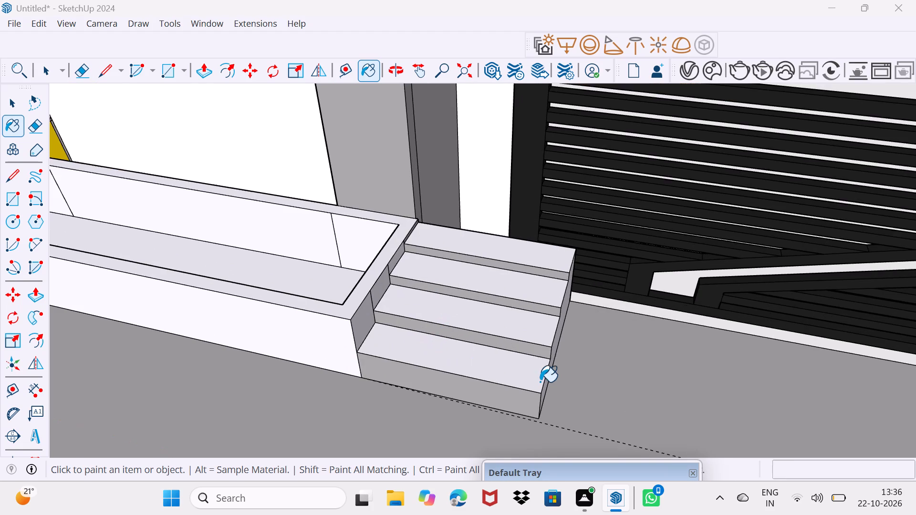
middle_click_drag(540, 382, 341, 324)
key("space")
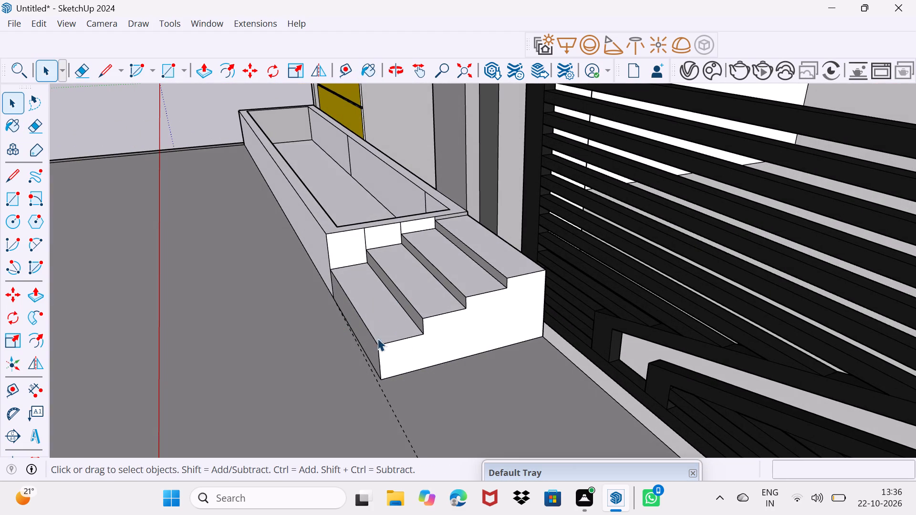
scroll(363, 329, "up", 6)
left_click(403, 329)
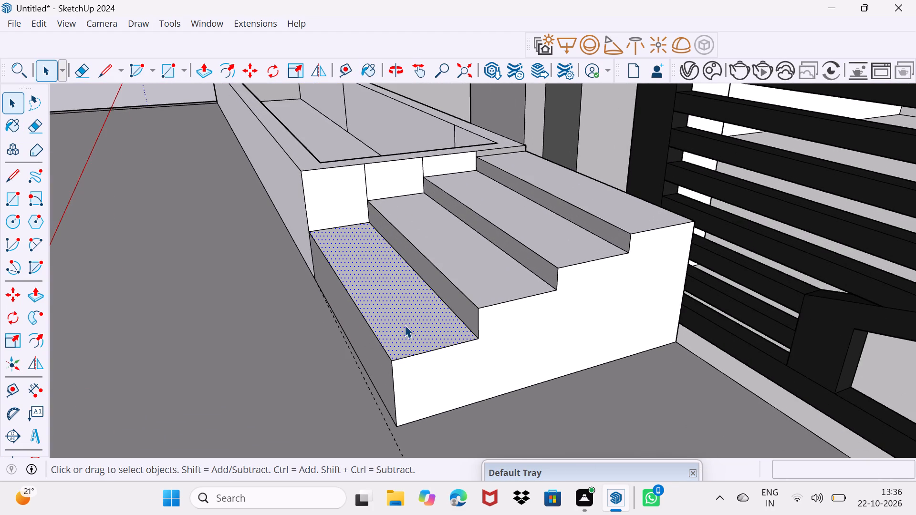
key("p")
left_click(405, 320)
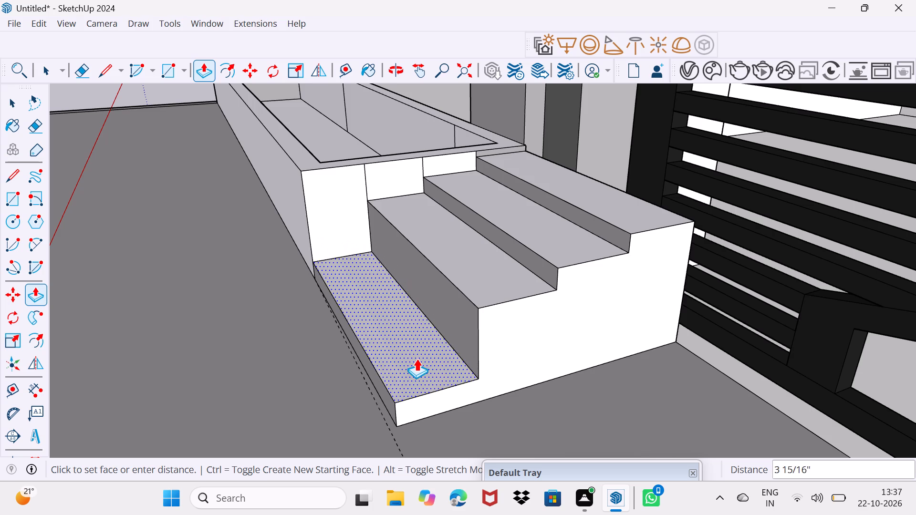
left_click(419, 368)
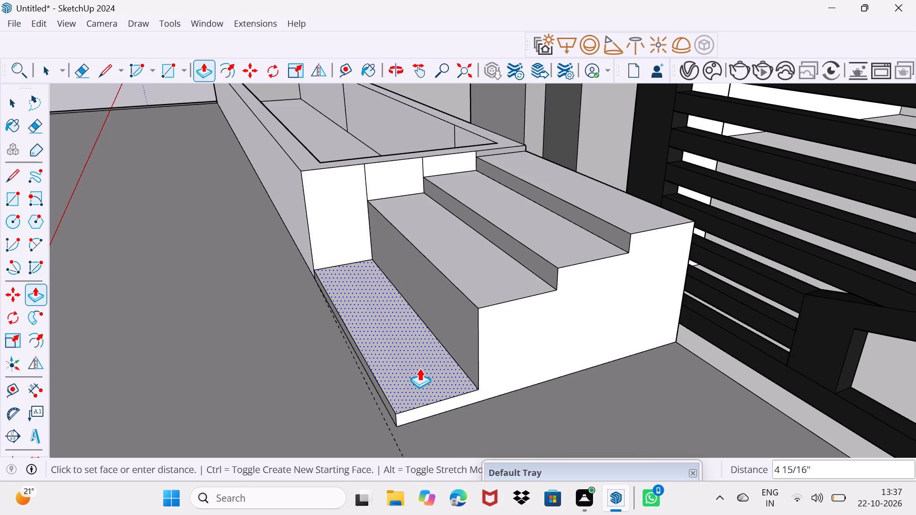
key("space")
Lower the second step's tread about 6 9/16" and the third step's tread about 7 7/16" with Push/Pull.
left_click(481, 288)
key("p")
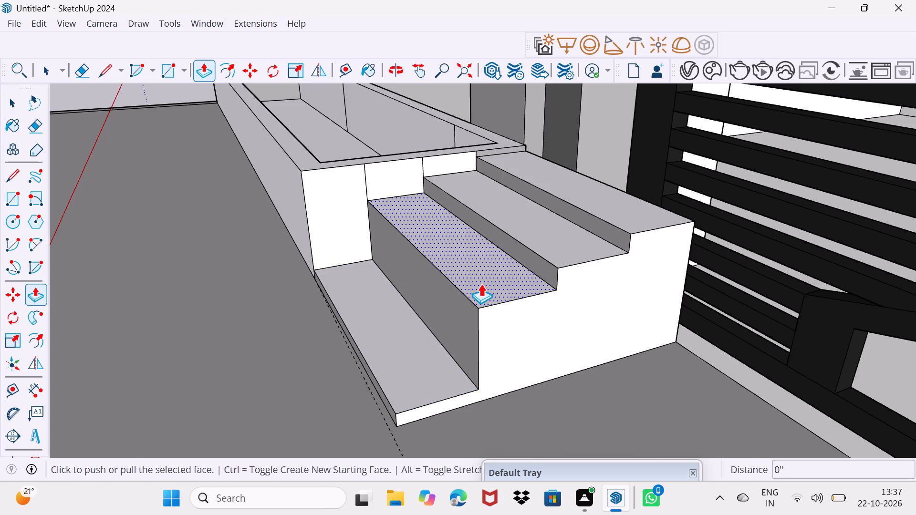
left_click(481, 284)
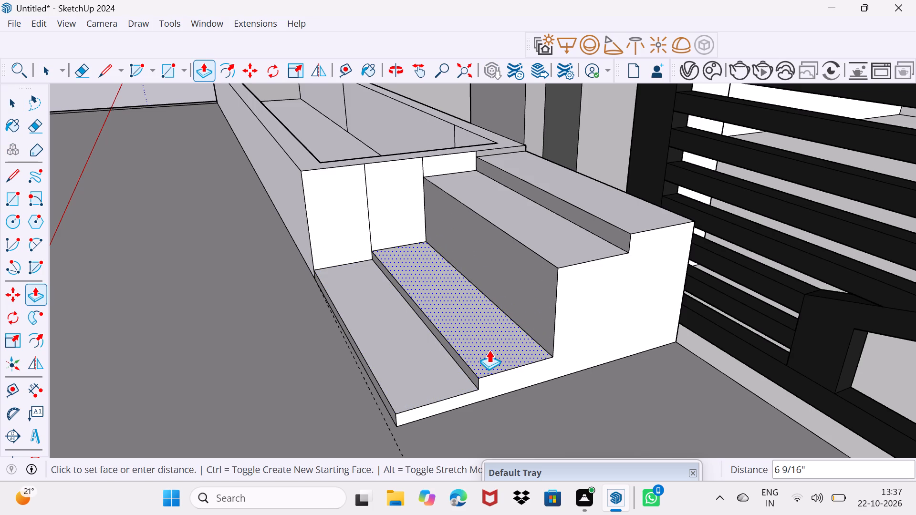
left_click(489, 350)
key("space")
left_click(558, 251)
key("p")
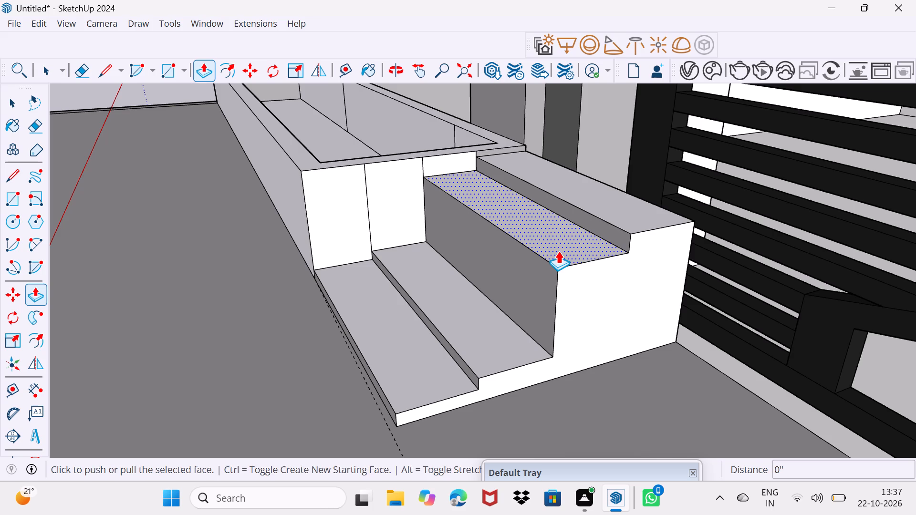
left_click(558, 251)
left_click(563, 326)
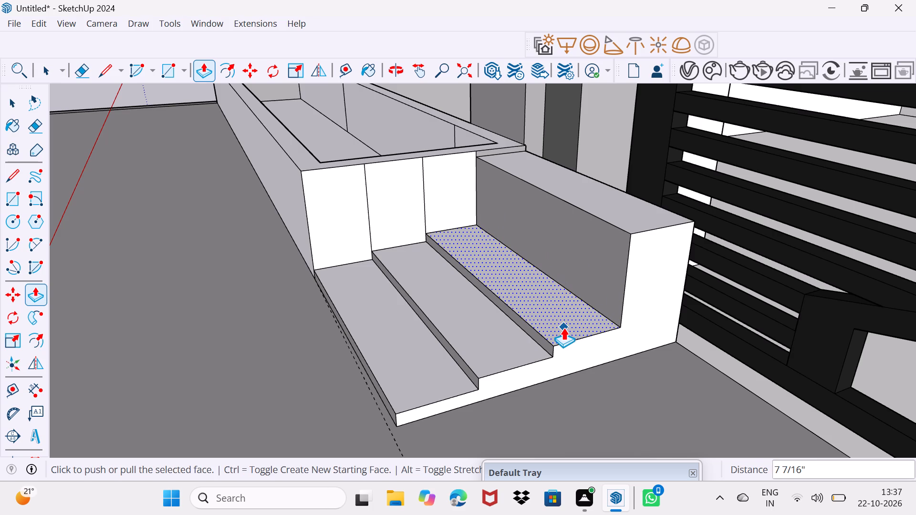
Lower the rear step's tread about 7 5/8" with Push/Pull, leaving a low riser above the third step.
key("space")
left_click(628, 226)
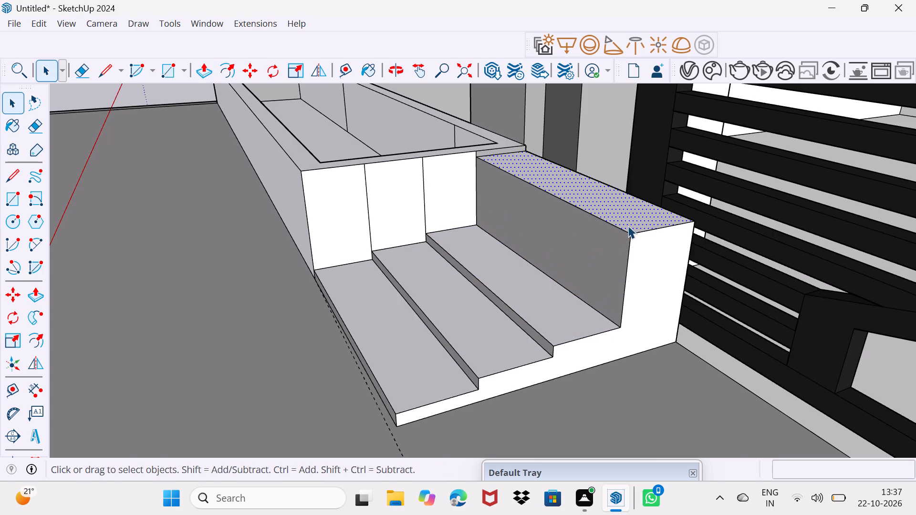
key("p")
left_click(628, 226)
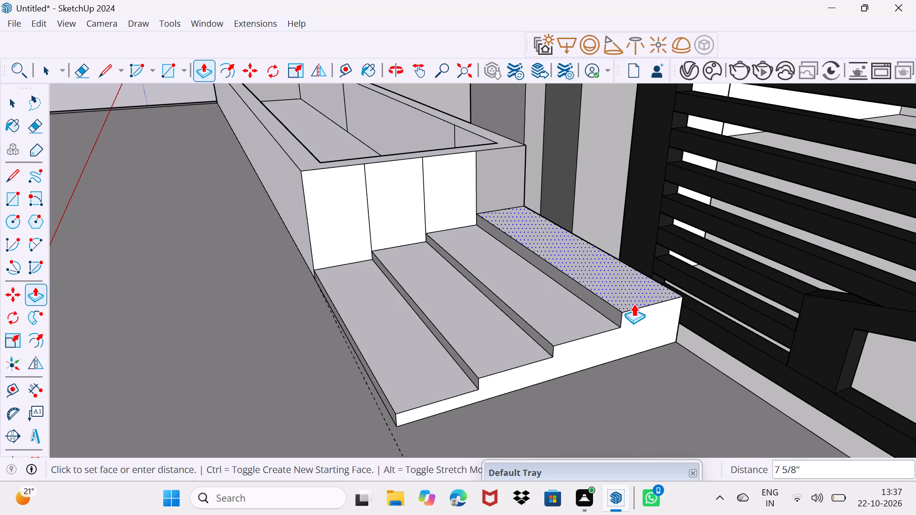
left_click(634, 305)
key("space")
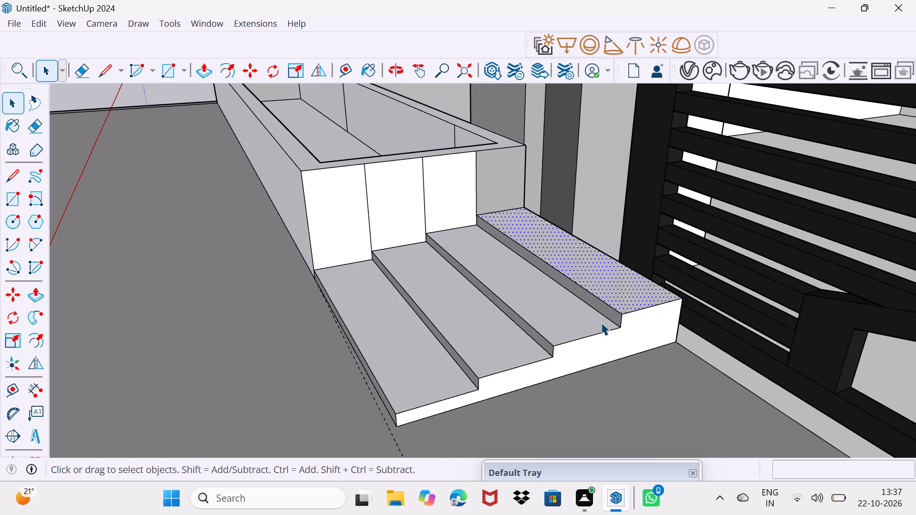
Extend the steps' stepped side face about 13' along the front of the gate, keeping a new starting face.
scroll(539, 347, "down", 2)
left_click(552, 366)
key("p")
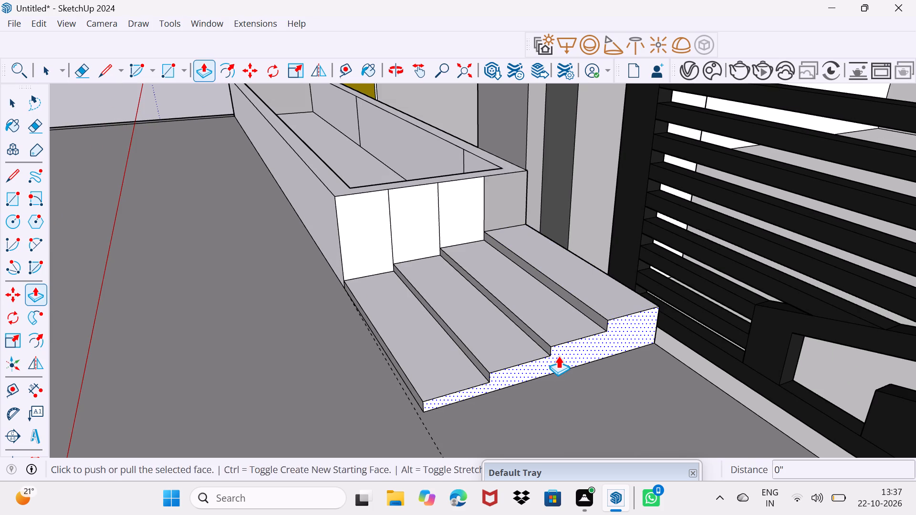
left_click(558, 356)
scroll(635, 384, "down", 4)
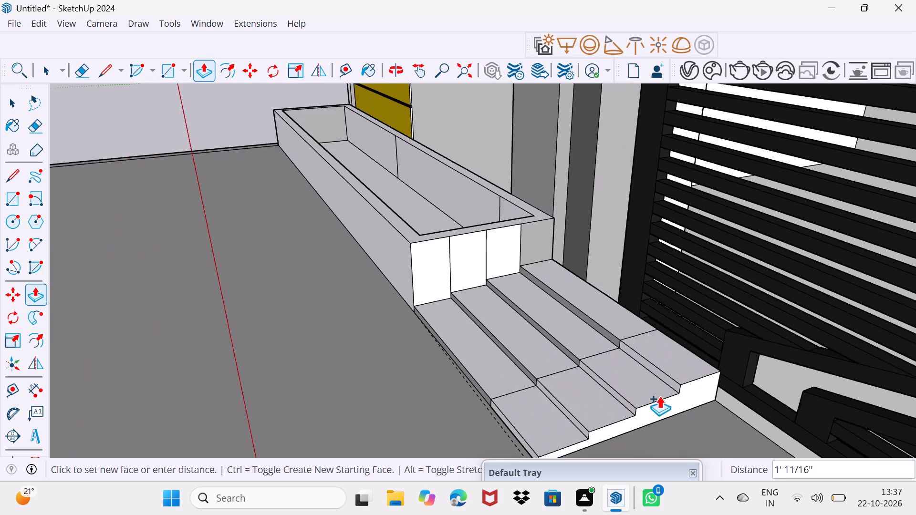
scroll(659, 396, "down", 5)
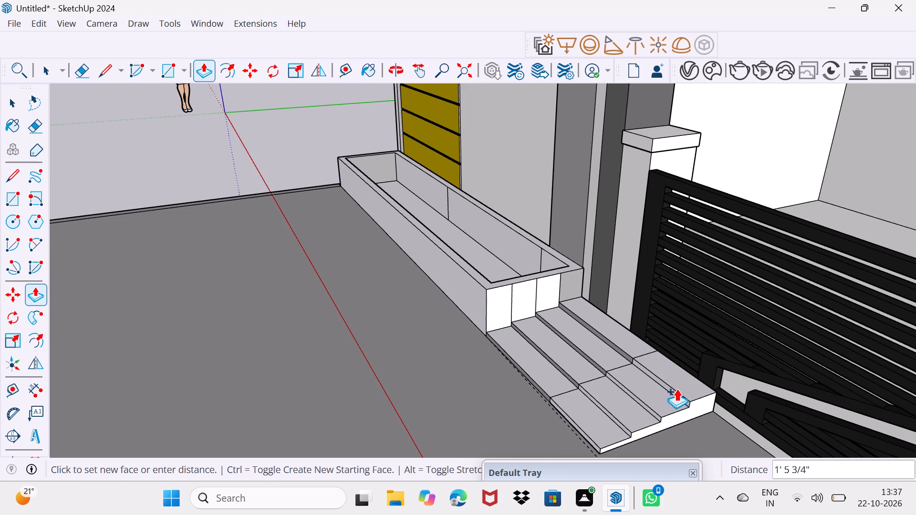
scroll(670, 387, "down", 9)
middle_click_drag(687, 419, 522, 314, "shift")
middle_click_drag(633, 393, 526, 298, "shift")
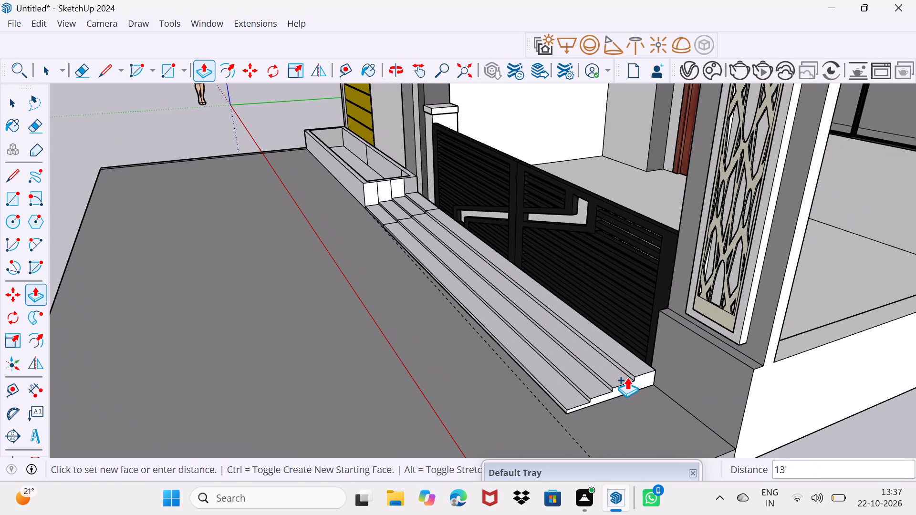
left_click(627, 377)
scroll(528, 388, "up", 3)
key("space")
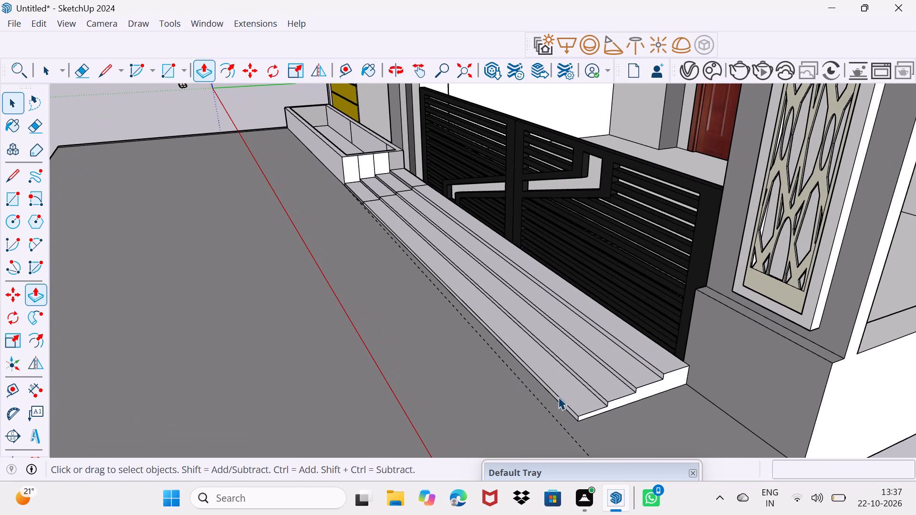
left_click(565, 357)
left_click_drag(543, 375, 558, 365)
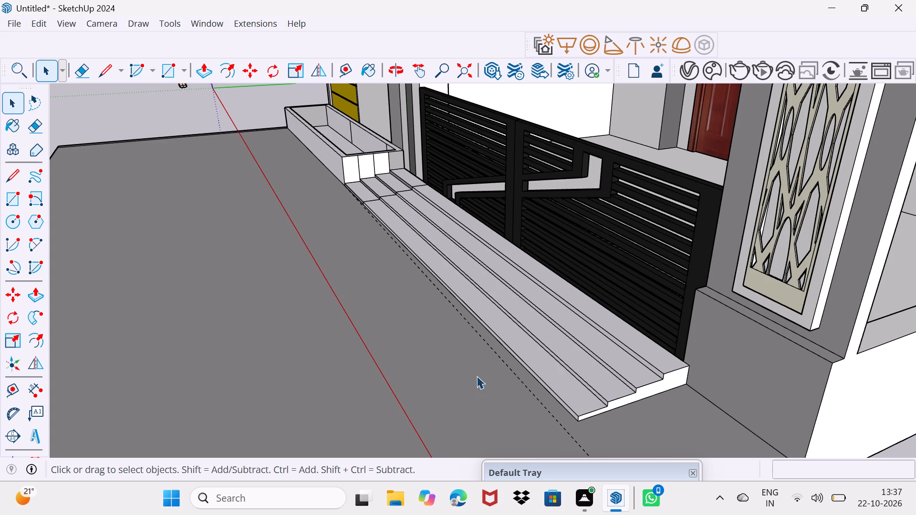
Paint the four long treads before the gate with the dark grey-green slate tile from the Tile materials.
middle_click_drag(476, 376, 749, 454)
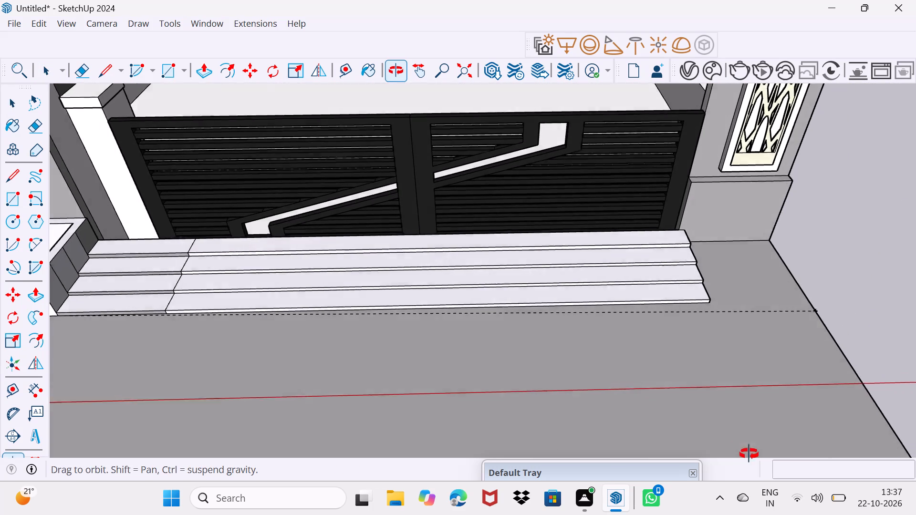
middle_click_drag(749, 454, 748, 450)
scroll(211, 311, "up", 3)
scroll(178, 294, "down", 4)
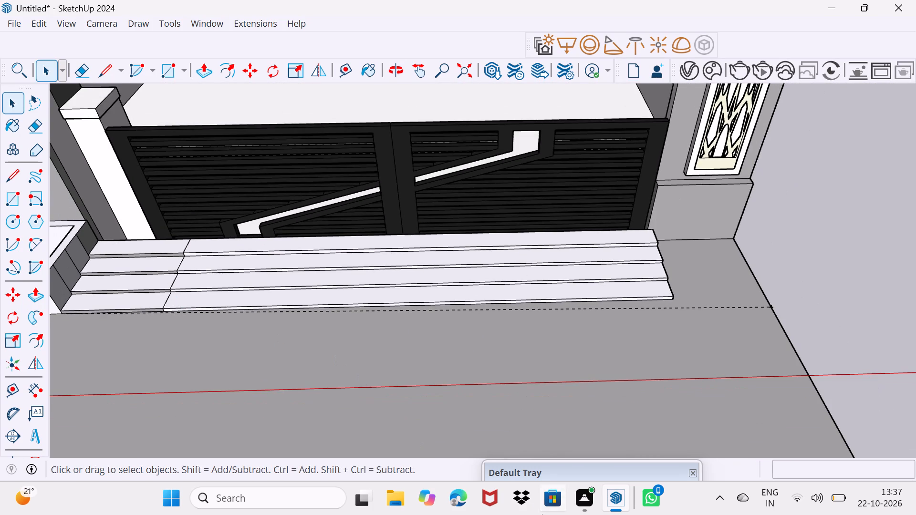
left_click_drag(531, 477, 592, 316)
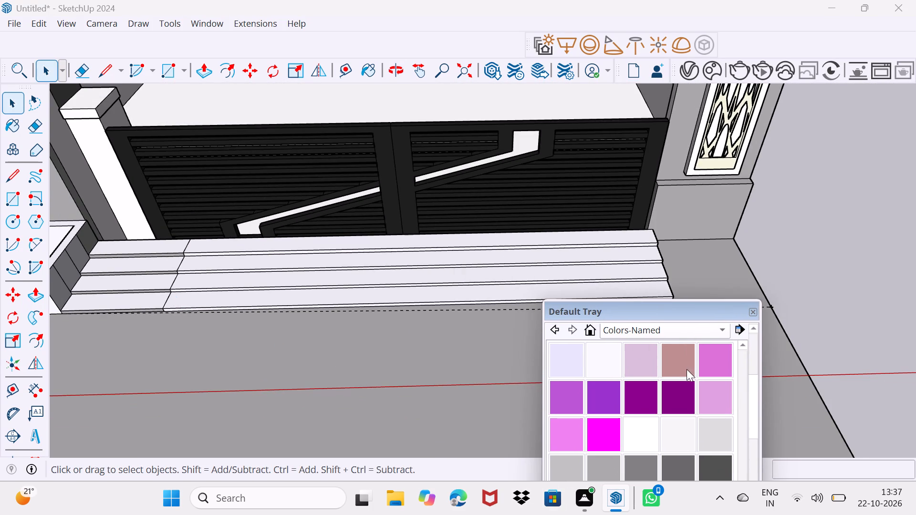
left_click(662, 328)
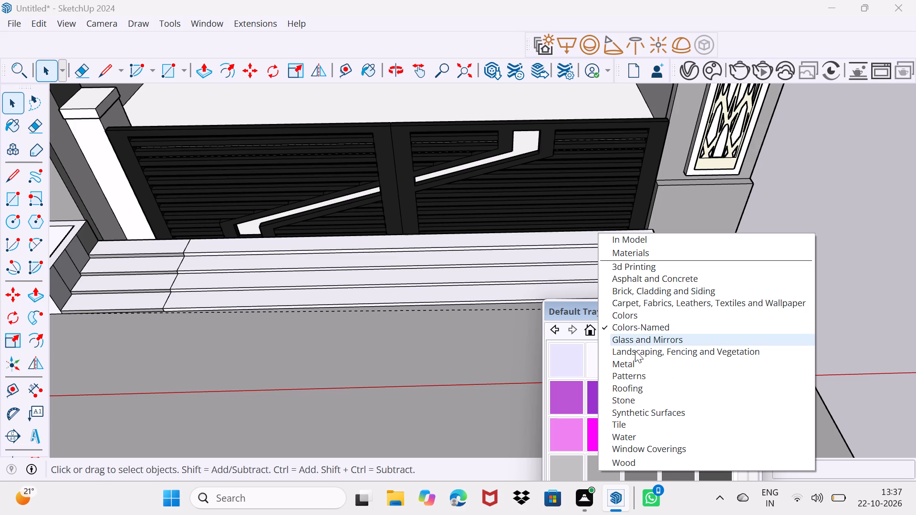
left_click(645, 451)
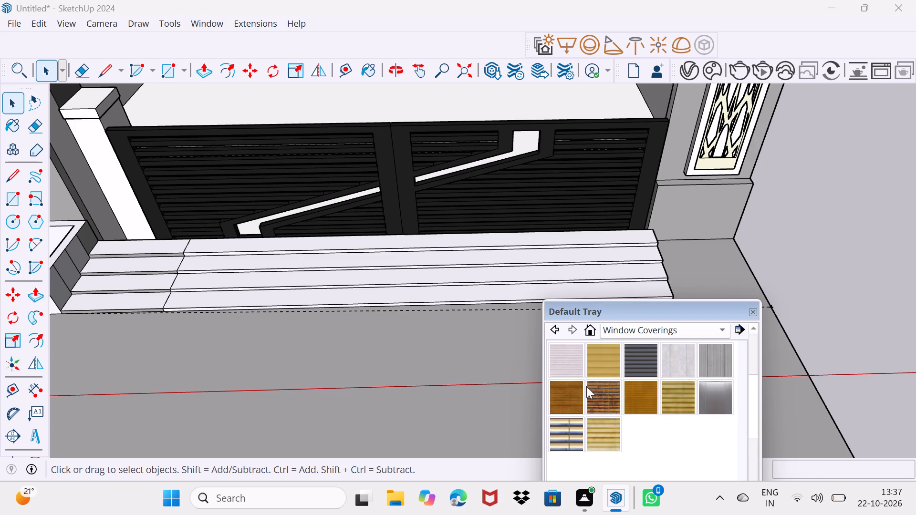
left_click(623, 334)
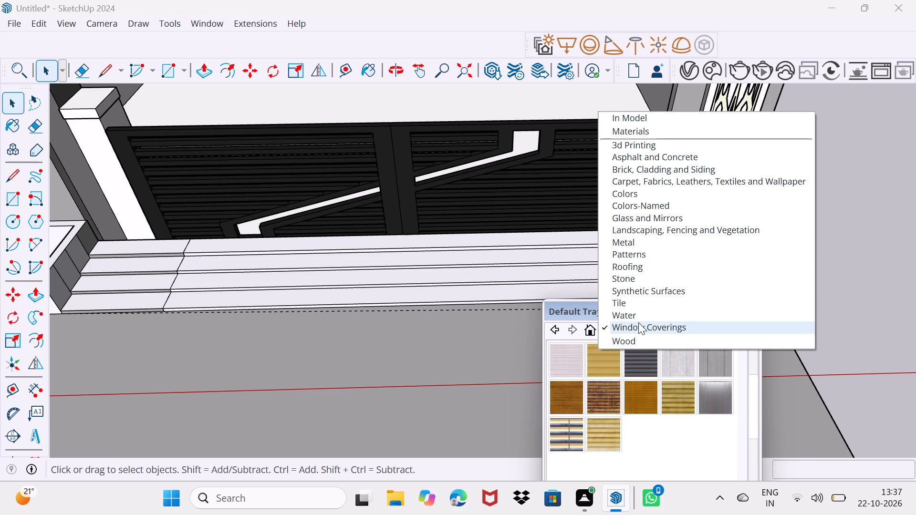
left_click(644, 298)
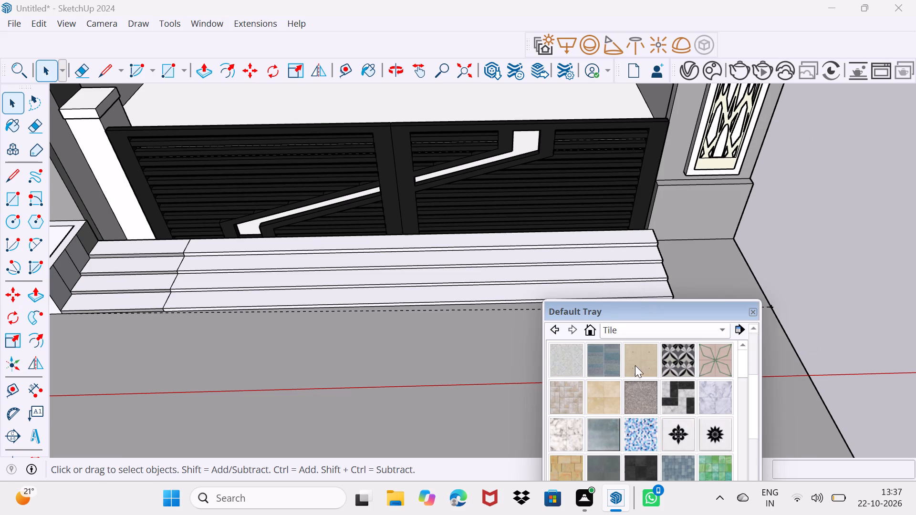
scroll(605, 419, "down", 7)
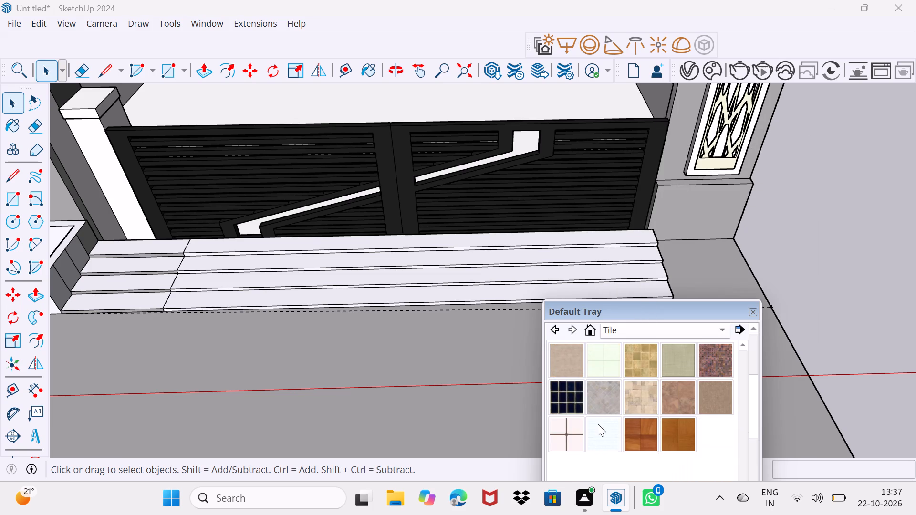
scroll(600, 421, "up", 4)
scroll(604, 411, "down", 2)
scroll(604, 411, "up", 2)
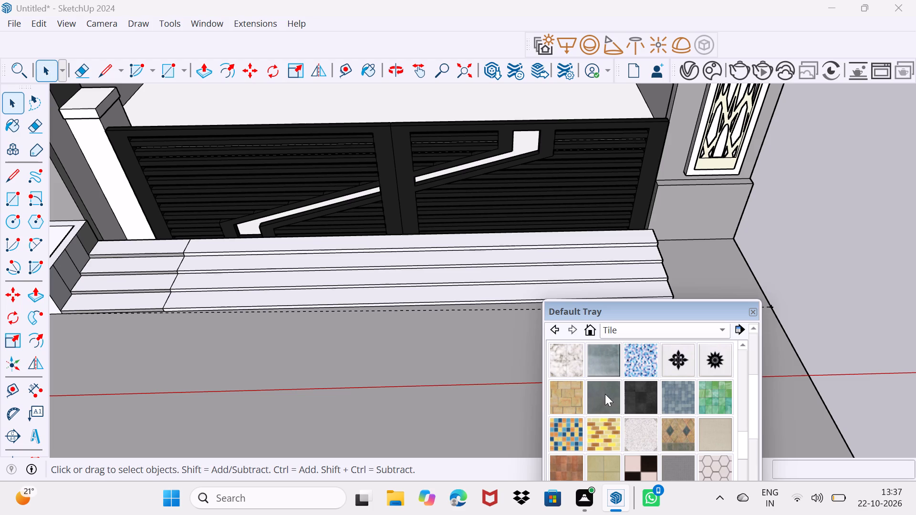
left_click(605, 392)
left_click_drag(616, 312, 575, 480)
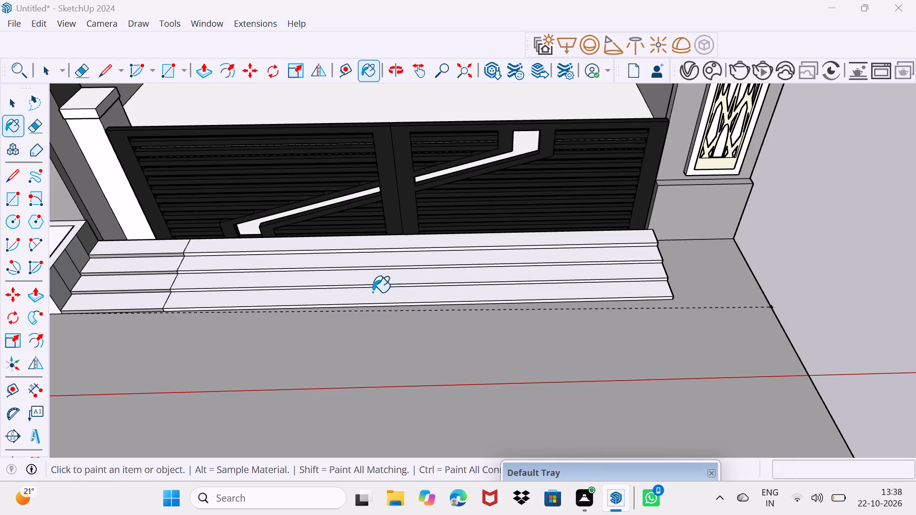
left_click(373, 292)
left_click(364, 273)
left_click(360, 262)
left_click(362, 244)
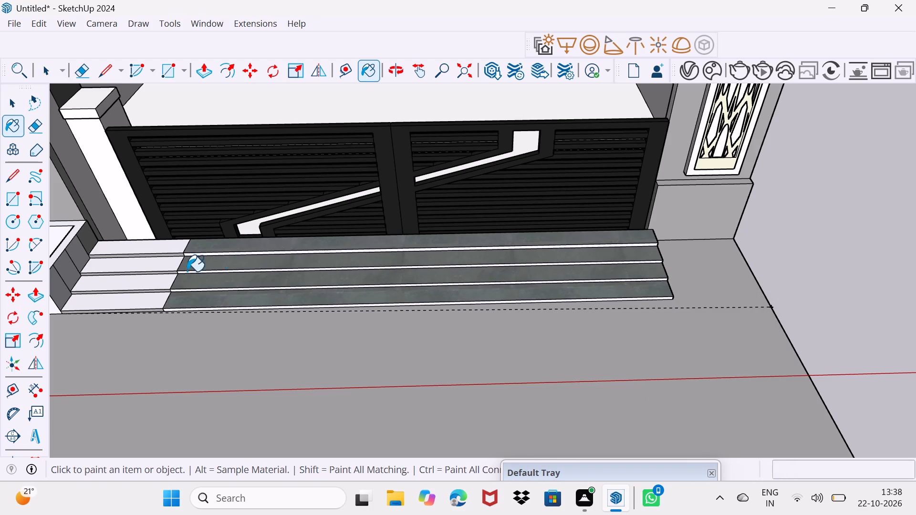
Paint the four short tread sections beside the planter with the same dark slate tile.
left_click(162, 268)
left_click(150, 247)
left_click(155, 278)
left_click(158, 291)
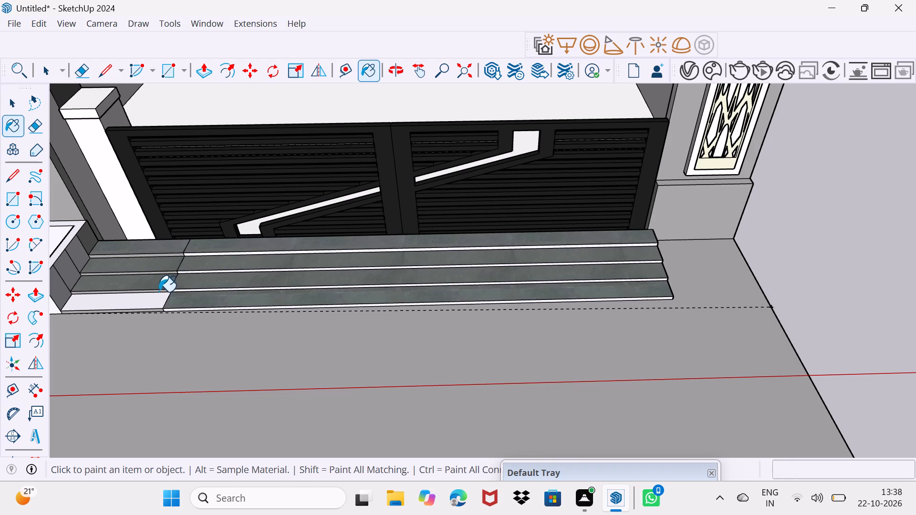
left_click(153, 306)
Paint the remaining risers of both the long and short step sections with the same dark slate tile.
scroll(149, 295, "up", 5)
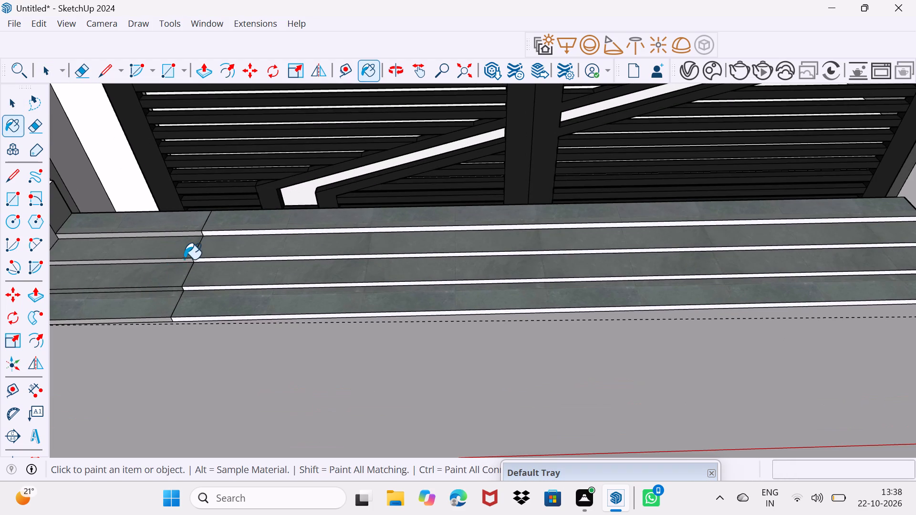
scroll(188, 259, "up", 2)
left_click(214, 261)
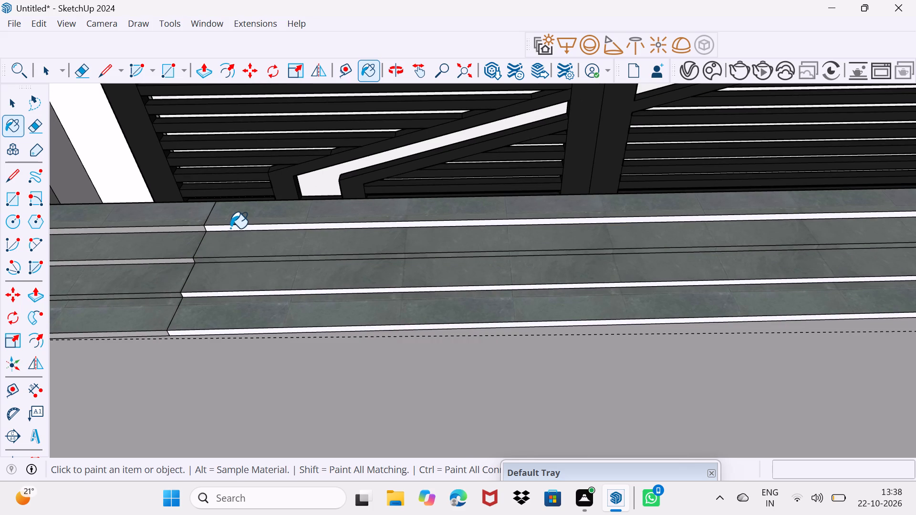
left_click(230, 228)
left_click(200, 230)
left_click(192, 262)
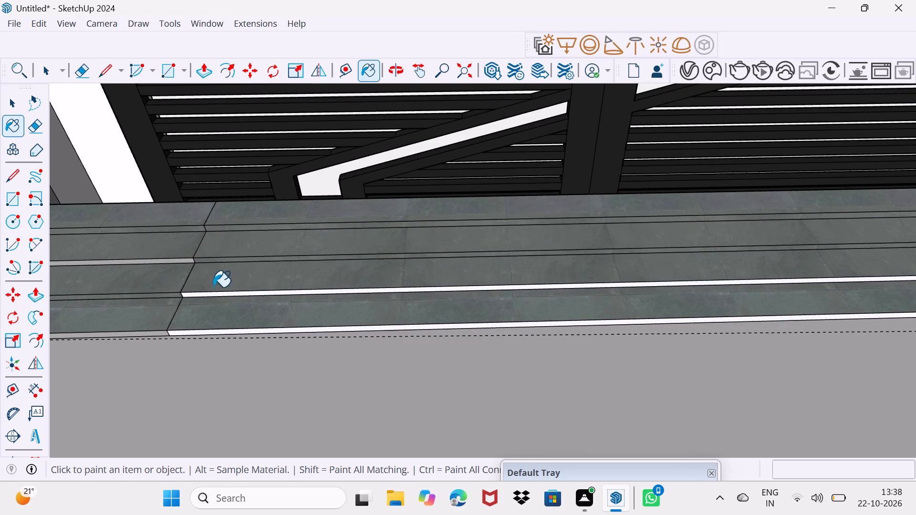
left_click(215, 294)
left_click(184, 259)
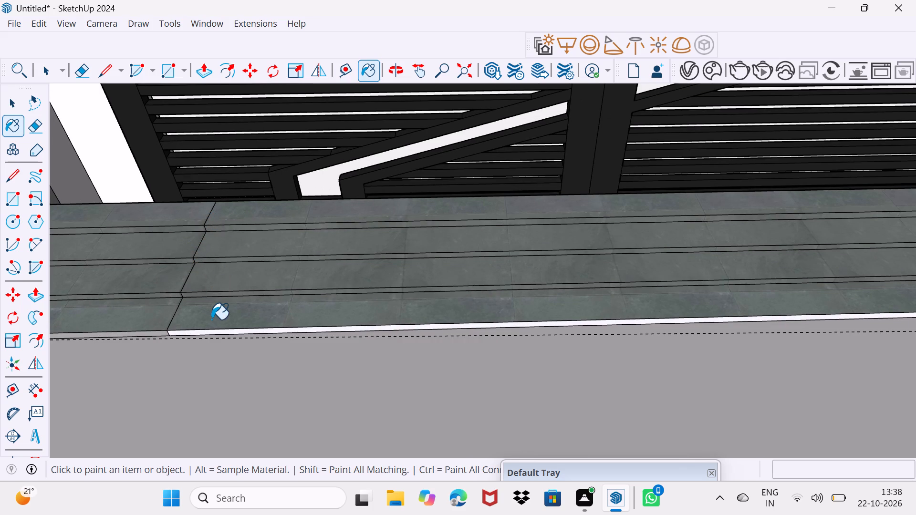
left_click(218, 333)
left_click(159, 332)
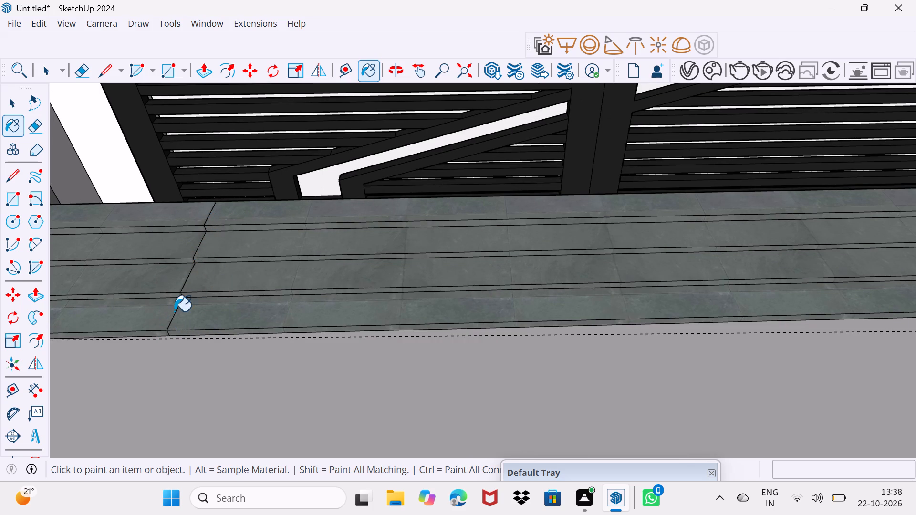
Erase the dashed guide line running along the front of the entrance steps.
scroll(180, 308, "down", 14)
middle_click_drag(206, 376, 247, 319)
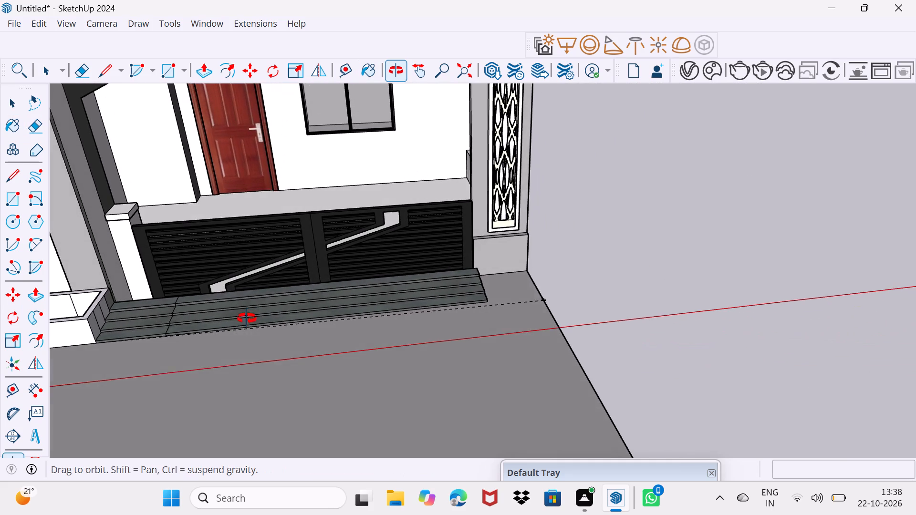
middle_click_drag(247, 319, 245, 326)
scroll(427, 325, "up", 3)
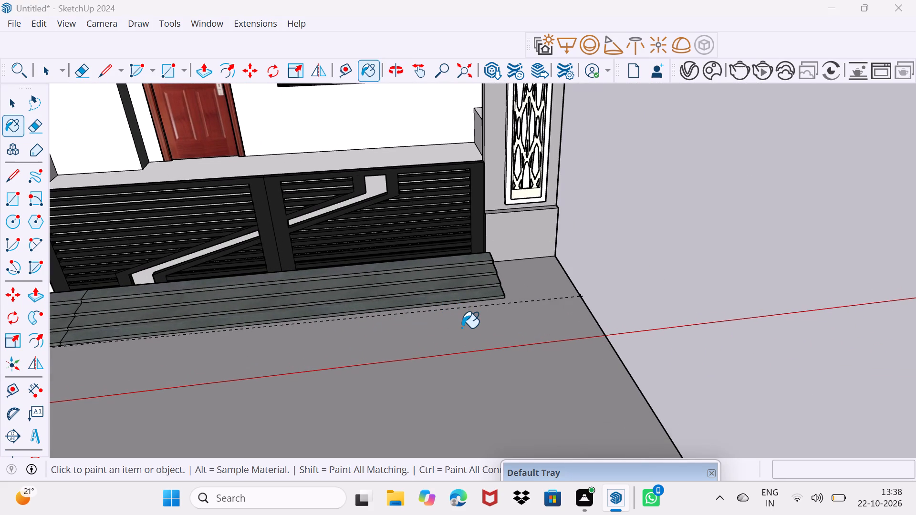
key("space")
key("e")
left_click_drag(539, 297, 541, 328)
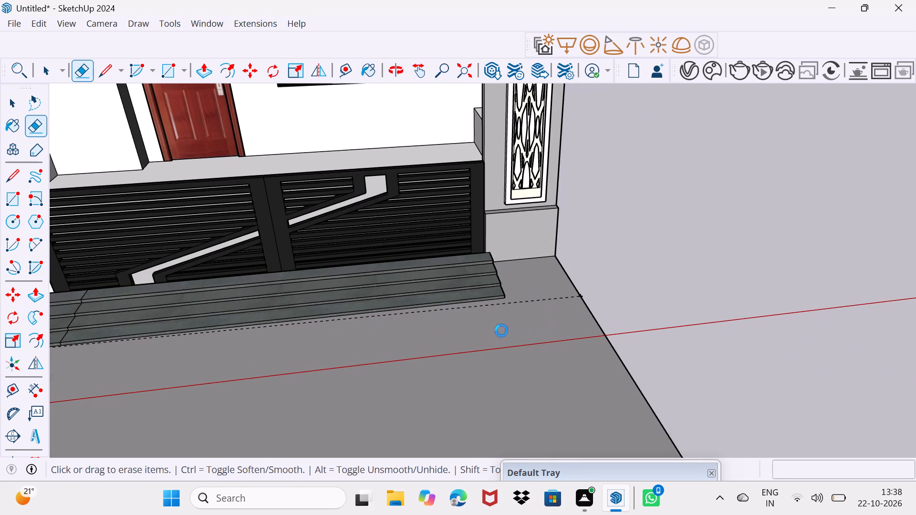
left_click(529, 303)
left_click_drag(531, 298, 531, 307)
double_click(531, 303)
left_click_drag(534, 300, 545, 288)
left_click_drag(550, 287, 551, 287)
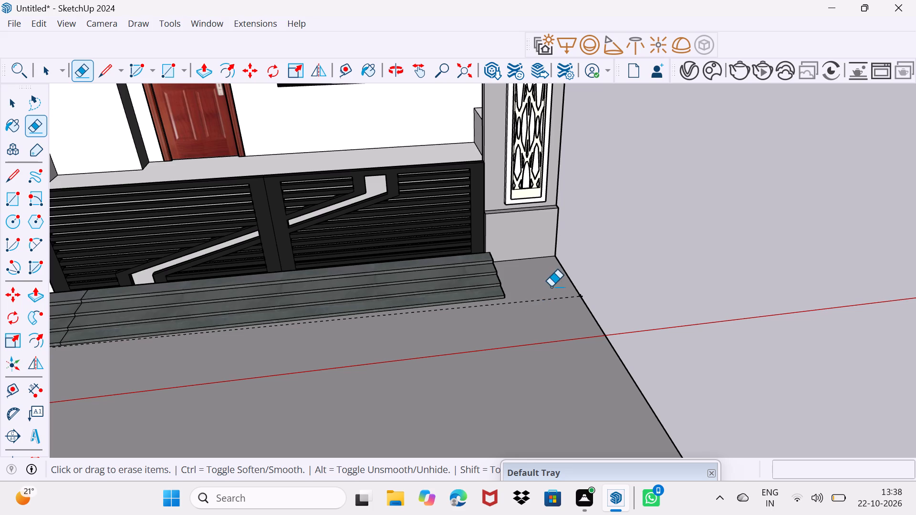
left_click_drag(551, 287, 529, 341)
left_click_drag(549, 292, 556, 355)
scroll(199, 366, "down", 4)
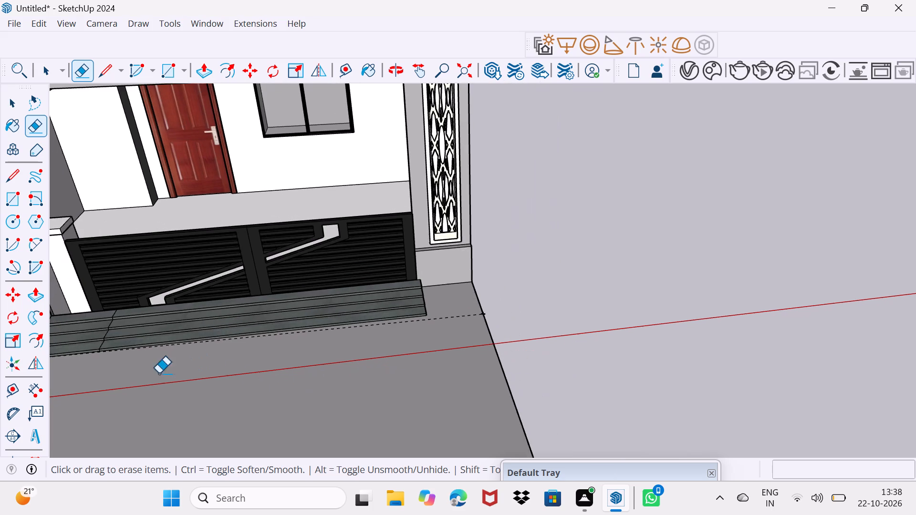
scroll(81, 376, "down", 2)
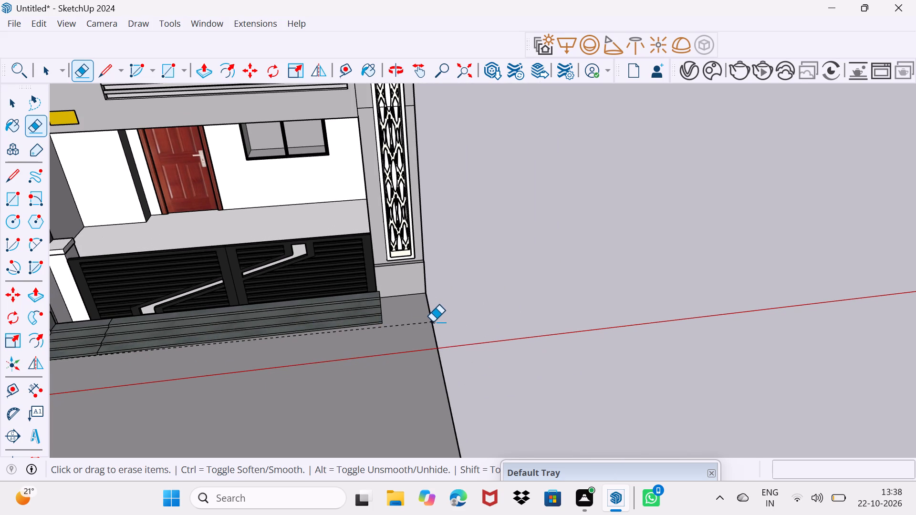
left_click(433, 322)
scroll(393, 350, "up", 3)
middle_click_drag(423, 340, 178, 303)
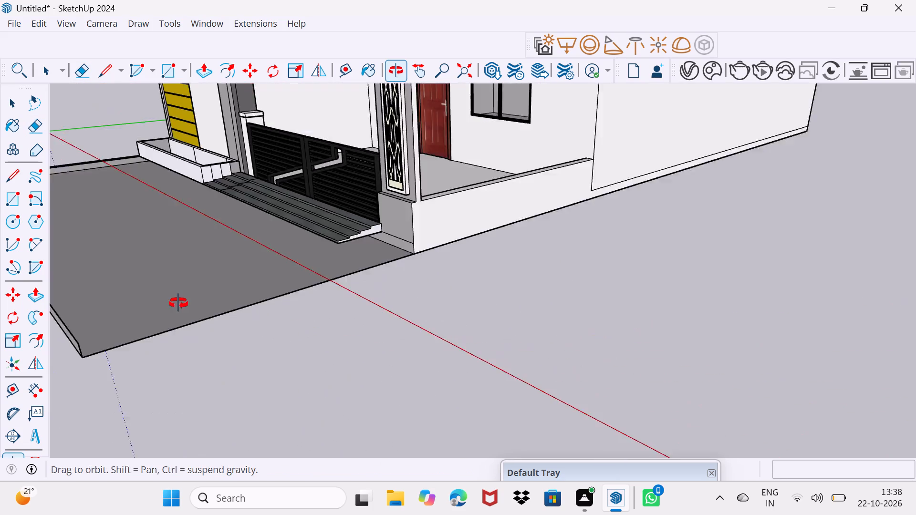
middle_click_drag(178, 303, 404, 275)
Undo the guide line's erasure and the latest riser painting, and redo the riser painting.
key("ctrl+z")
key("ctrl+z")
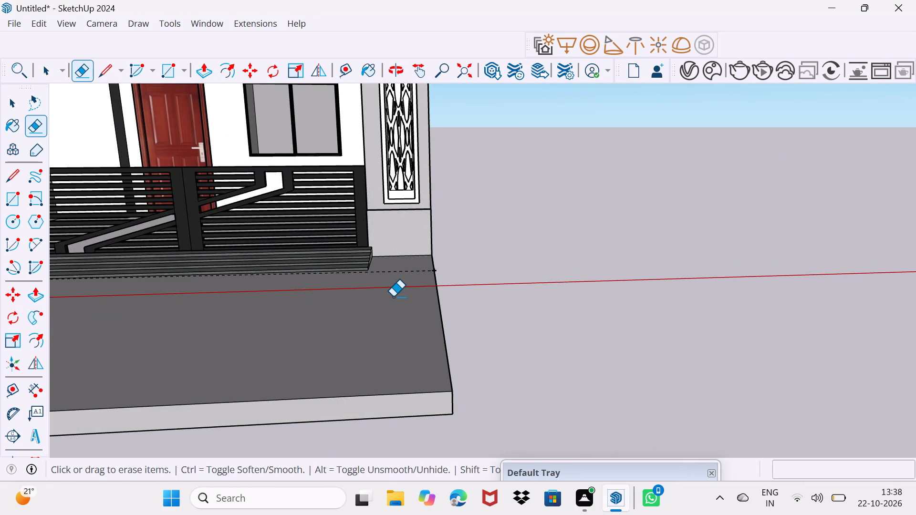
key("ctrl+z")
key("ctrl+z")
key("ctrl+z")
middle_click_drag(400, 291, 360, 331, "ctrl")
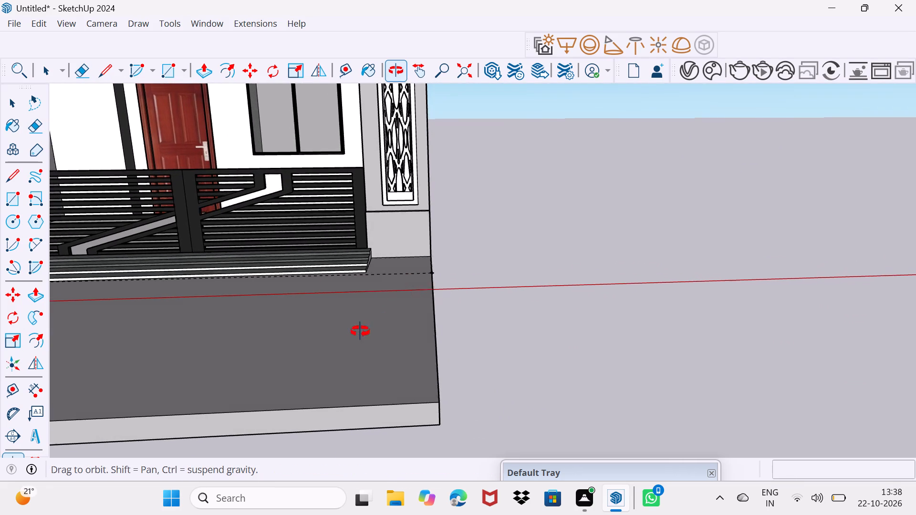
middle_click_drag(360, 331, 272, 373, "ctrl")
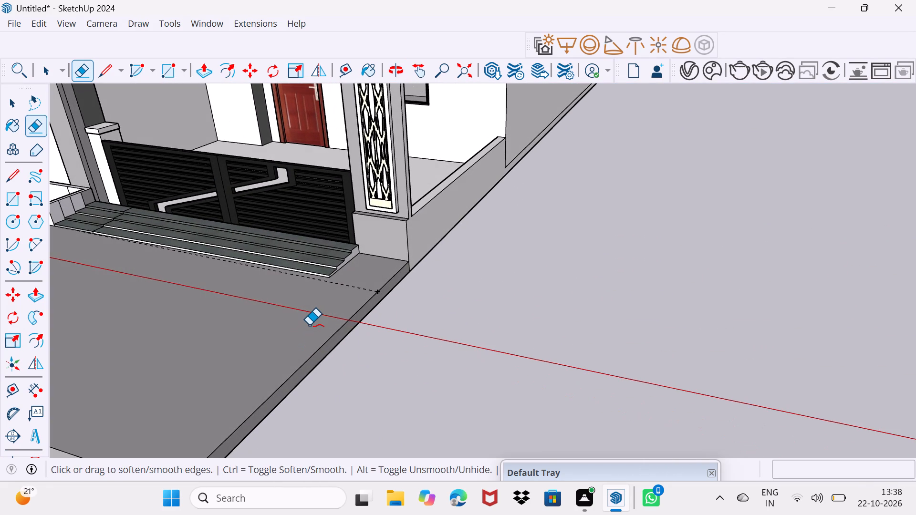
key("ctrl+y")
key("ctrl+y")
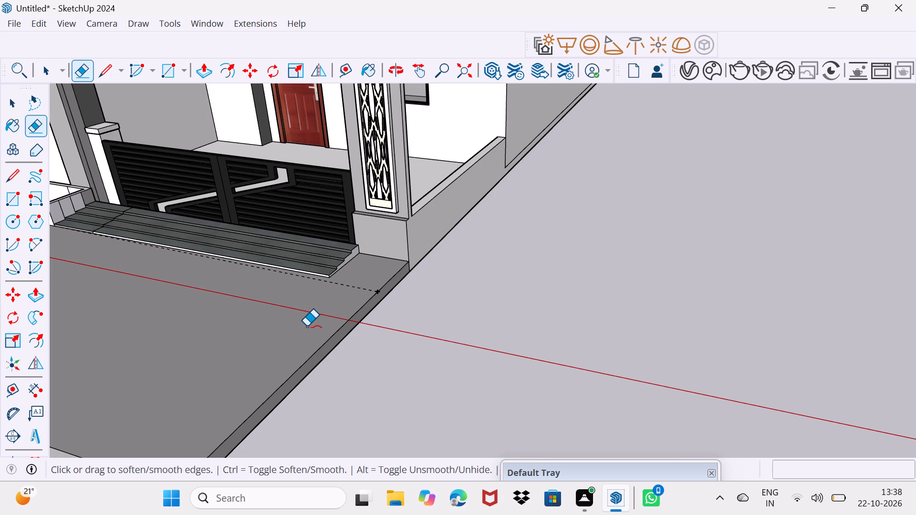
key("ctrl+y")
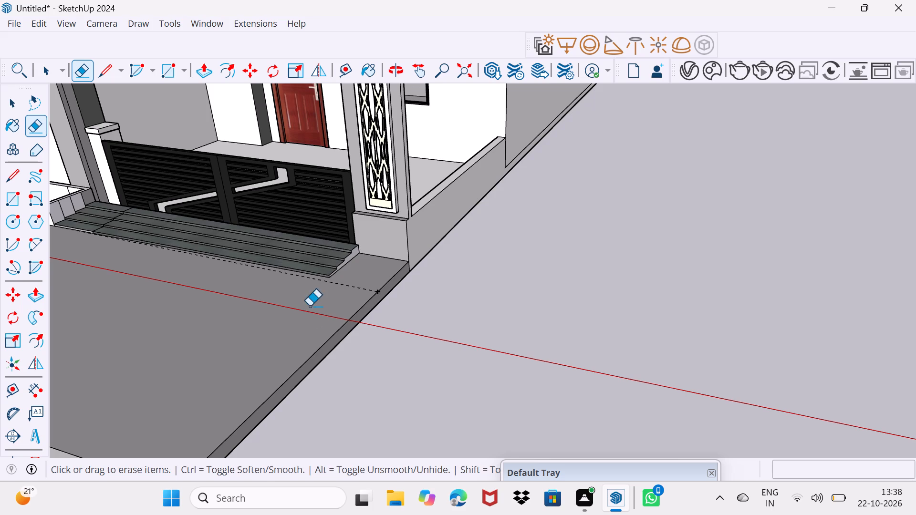
Erase the dashed guide line in front of the steps, at its end on the forecourt slab's side edge.
scroll(357, 307, "up", 17)
middle_click_drag(469, 268, 434, 288)
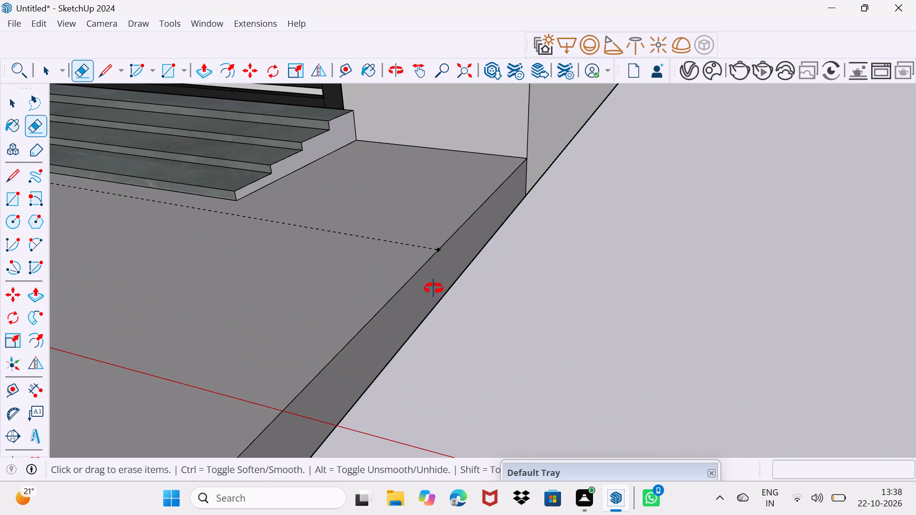
middle_click_drag(434, 288, 221, 387)
scroll(241, 265, "up", 5)
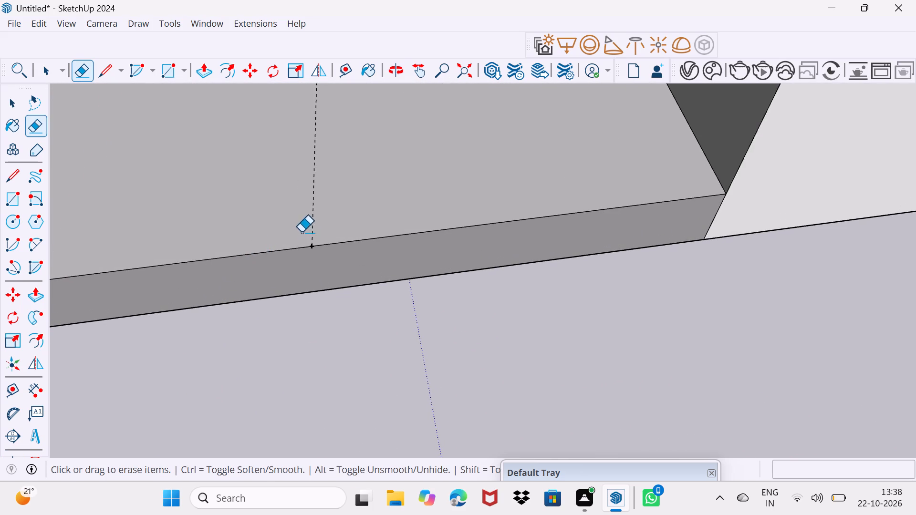
left_click_drag(301, 233, 358, 209)
Browse the Tile materials and the list of material collections for a forecourt finish.
scroll(191, 235, "down", 17)
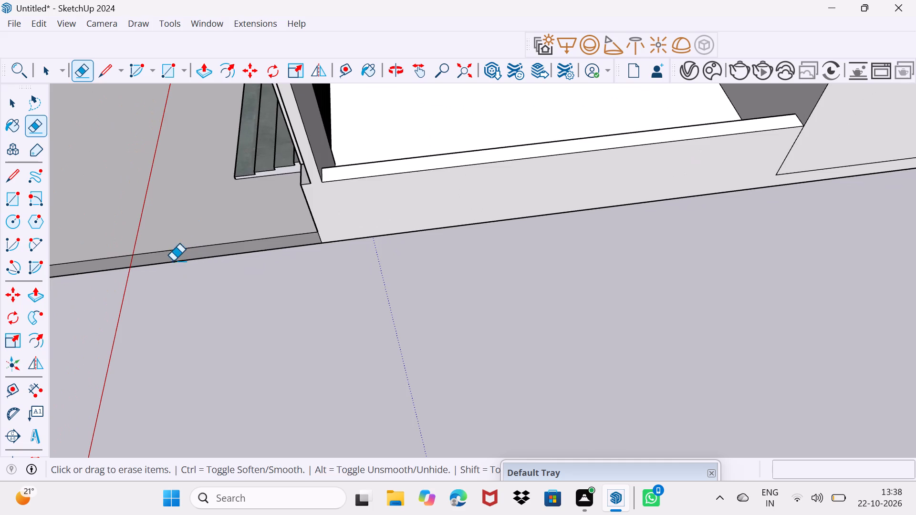
middle_click_drag(174, 267, 468, 227)
scroll(466, 221, "down", 14)
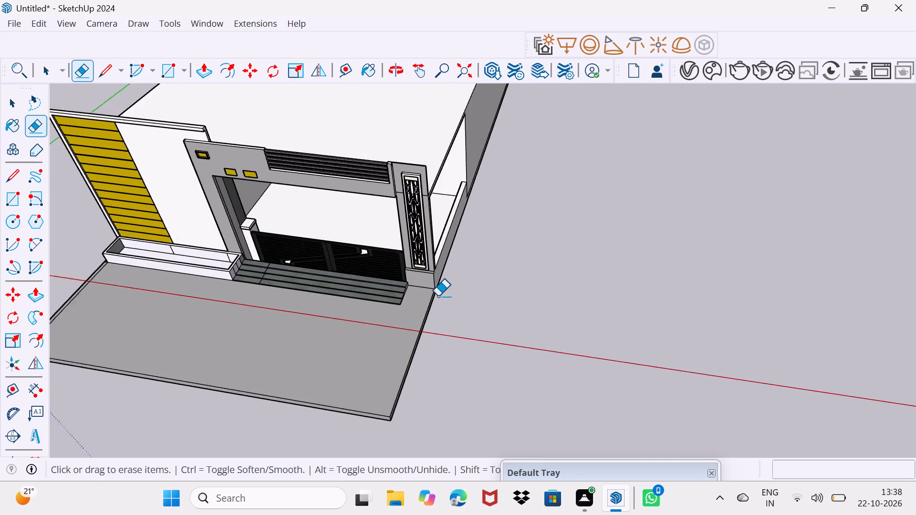
scroll(438, 296, "down", 2)
scroll(404, 412, "up", 4)
middle_click_drag(253, 382, 383, 334)
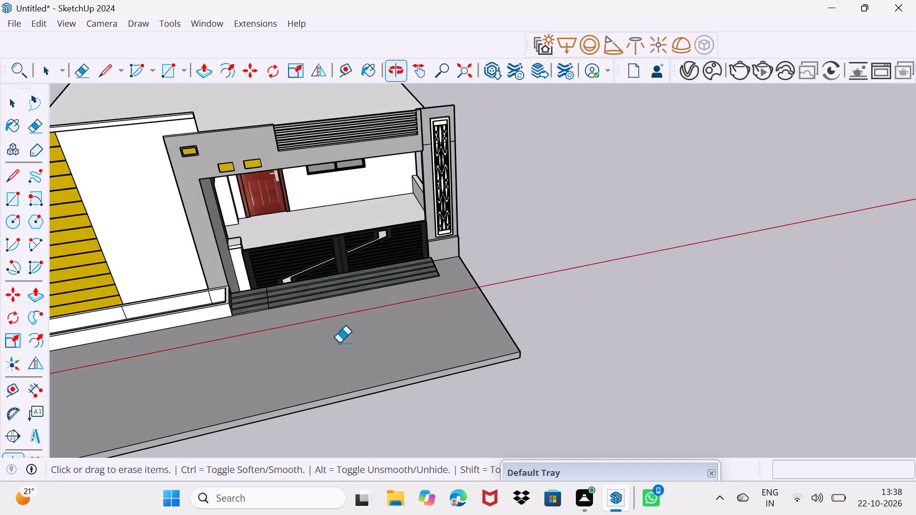
scroll(309, 361, "up", 1)
scroll(249, 335, "up", 4)
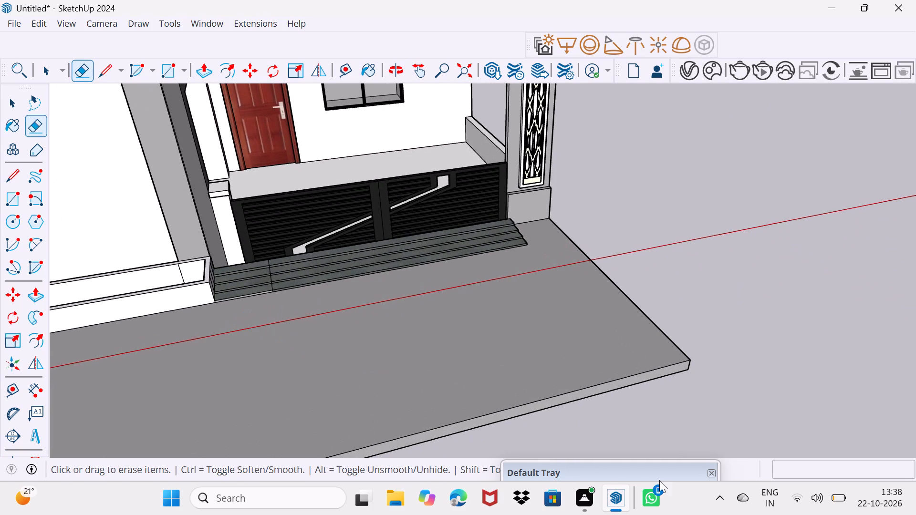
left_click_drag(628, 478, 672, 325)
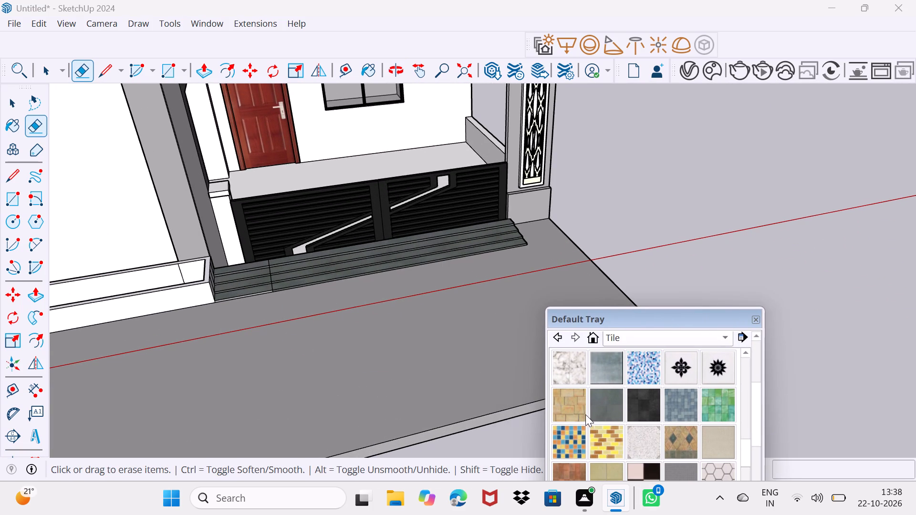
scroll(612, 411, "down", 4)
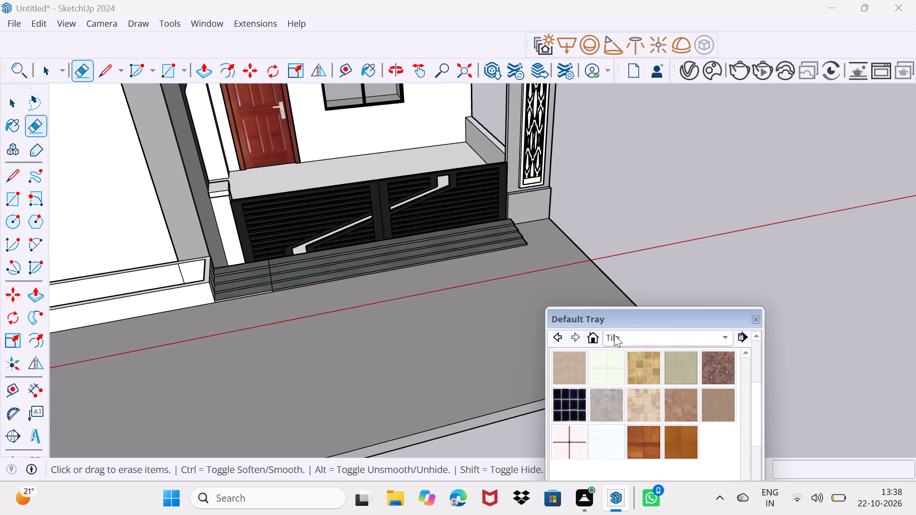
left_click(623, 331)
scroll(404, 369, "down", 3)
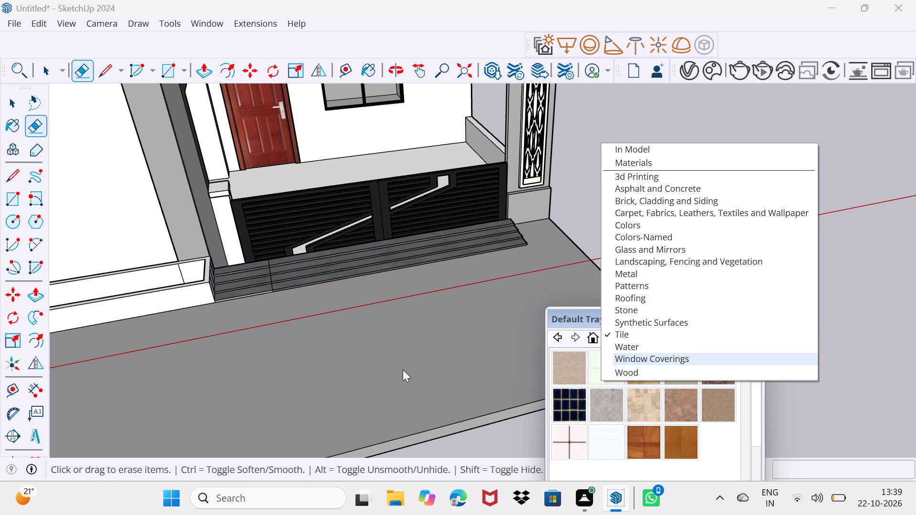
key("space")
left_click_drag(397, 390, 425, 355)
Draw a long narrow rectangle, about 28' 3" by 1' 3", across the forecourt slab in front of the planter and steps.
scroll(391, 365, "down", 2)
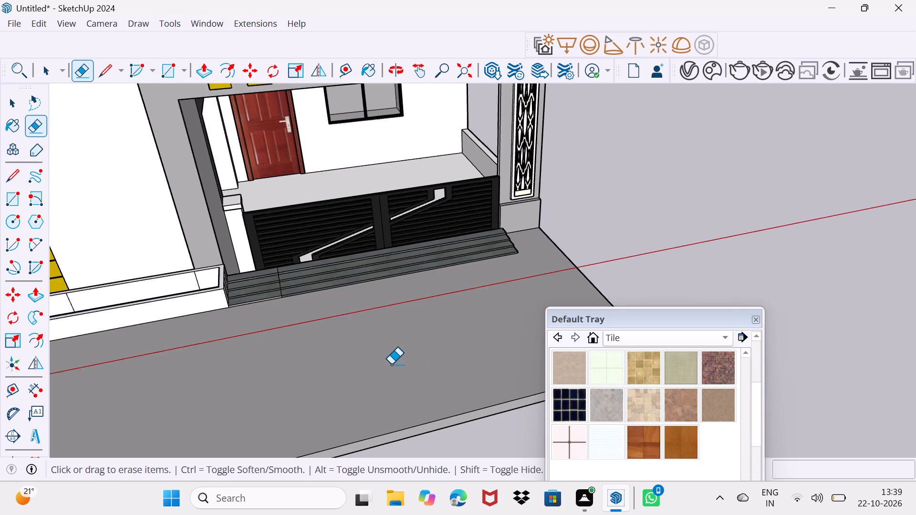
scroll(391, 364, "down", 6)
key("r")
scroll(302, 390, "down", 3)
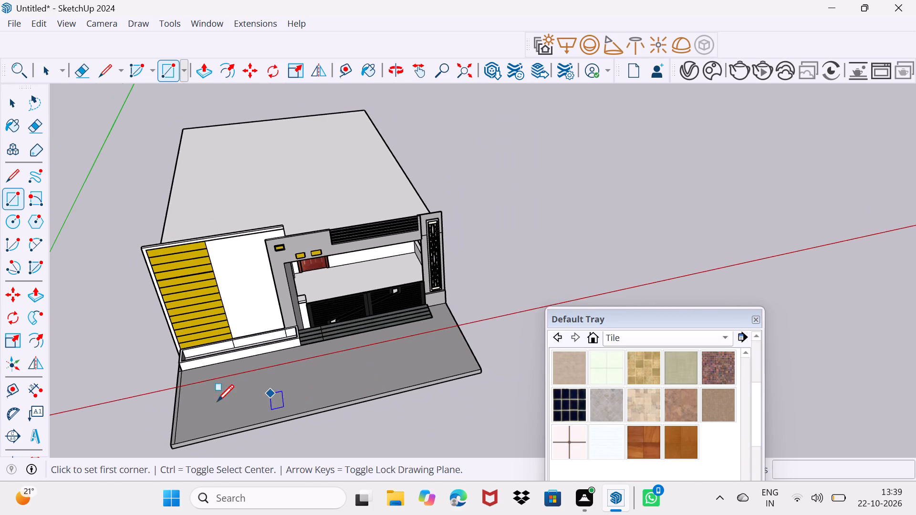
scroll(205, 403, "up", 5)
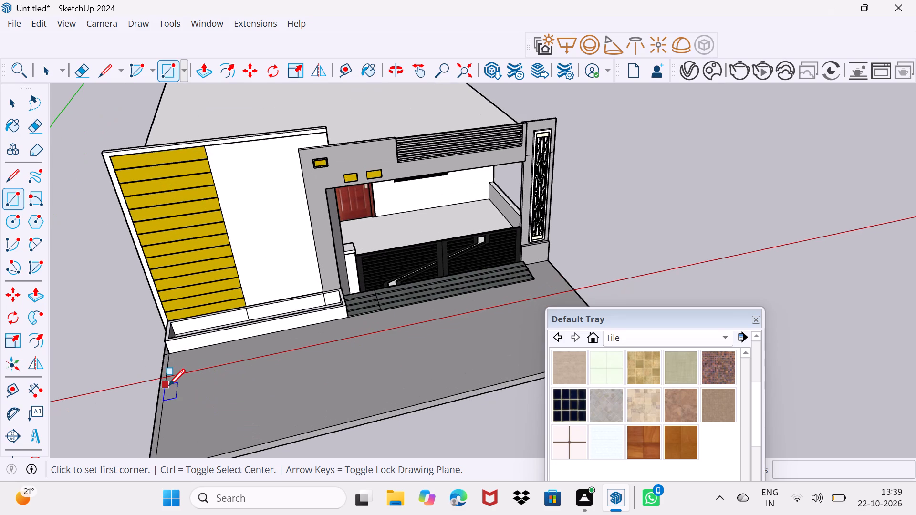
left_click(177, 391)
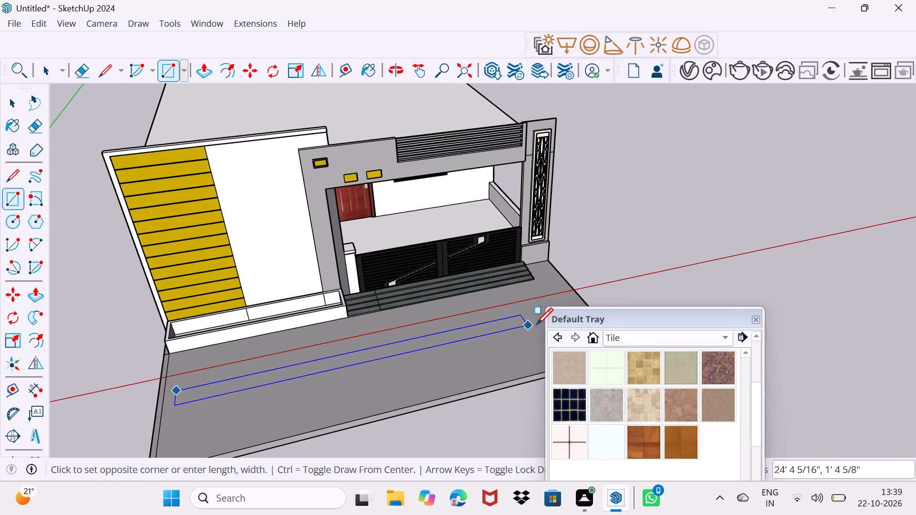
middle_click_drag(530, 316, 462, 327, "shift")
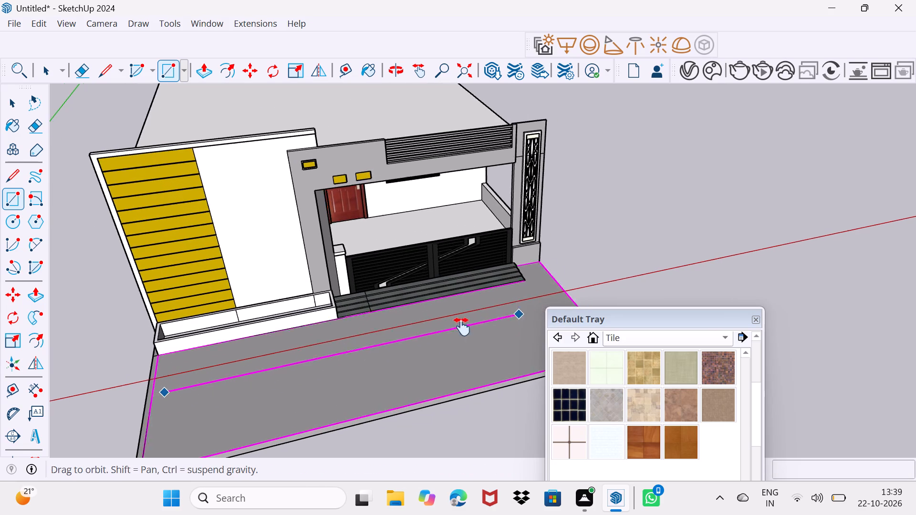
middle_click_drag(462, 327, 434, 330, "shift")
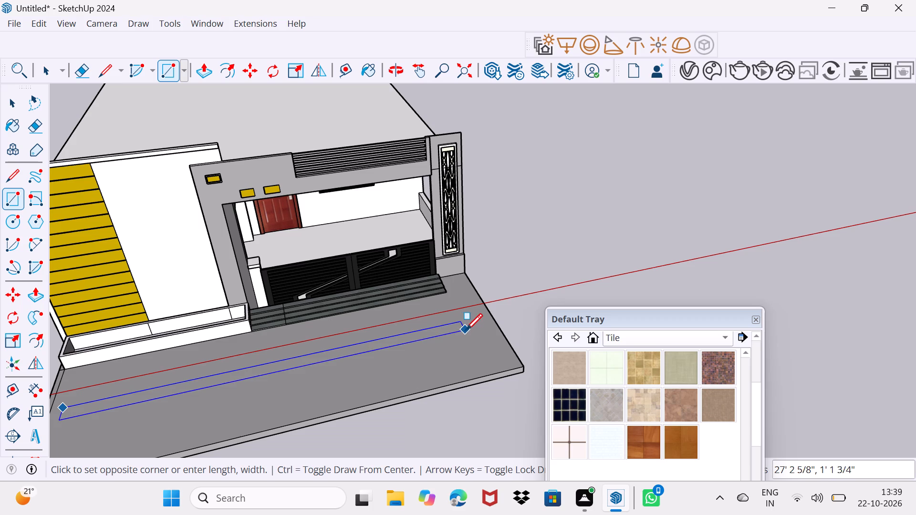
left_click(478, 328)
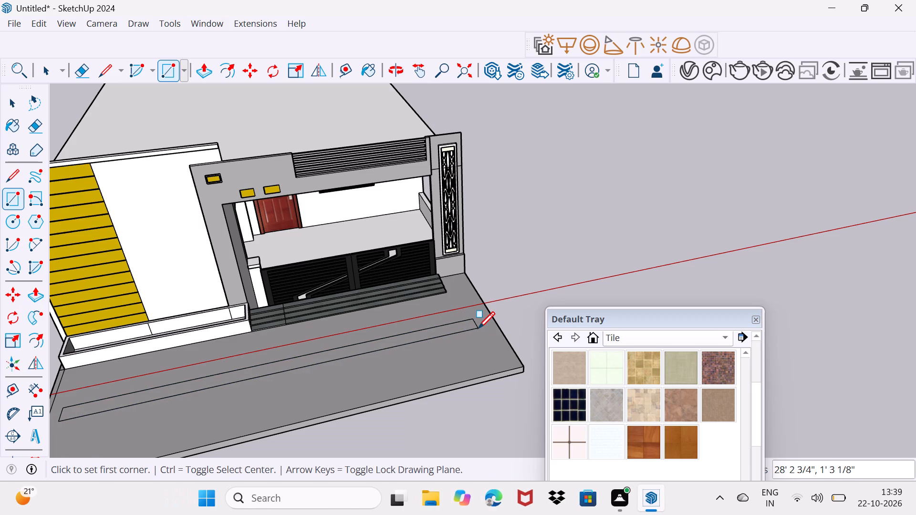
key("space")
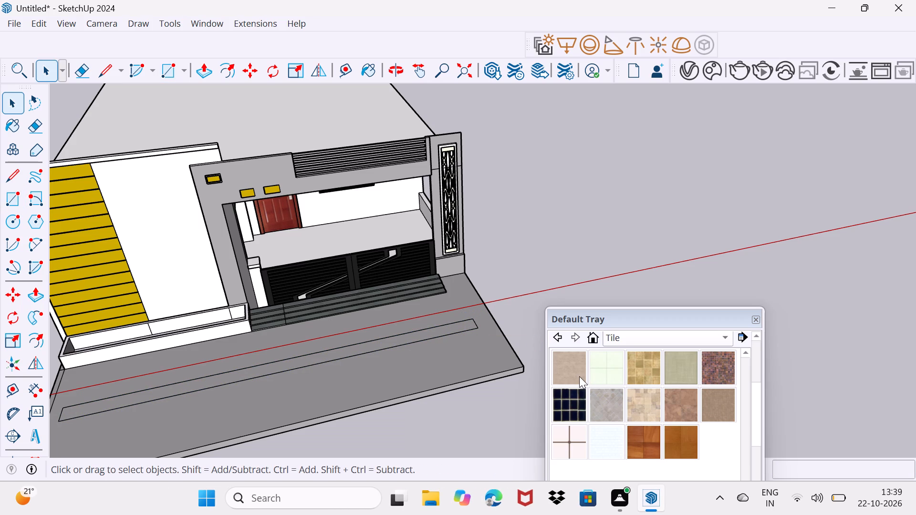
Paint the forecourt surface around the narrow strip with the black square tile from the Tile materials.
scroll(577, 408, "down", 2)
scroll(577, 408, "up", 5)
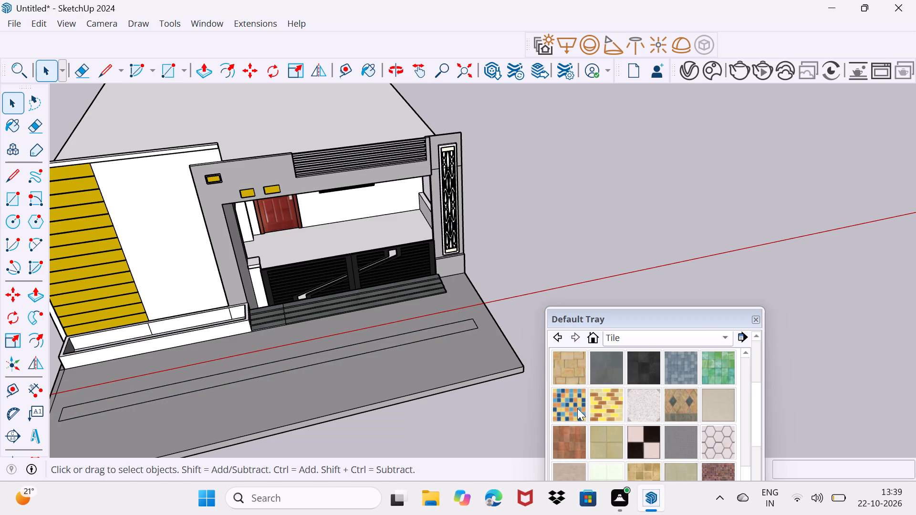
scroll(577, 408, "up", 1)
left_click(650, 401)
left_click(437, 382)
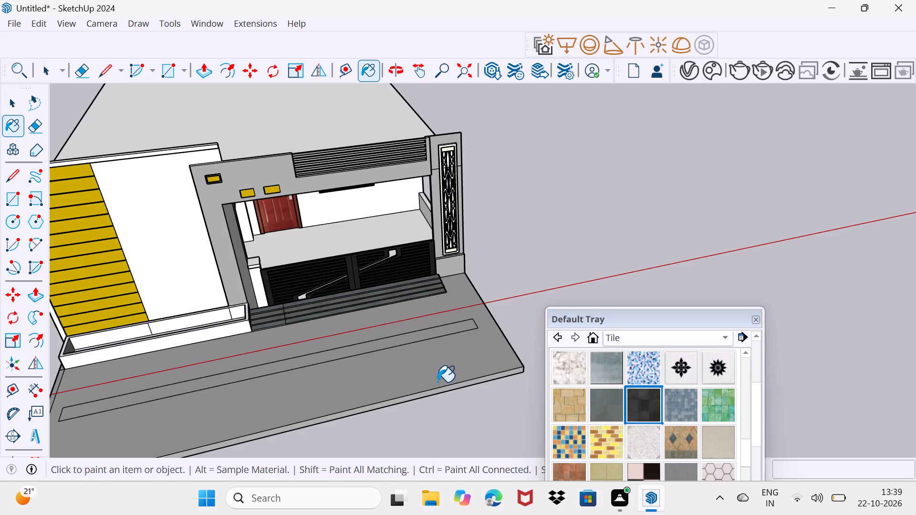
Paint the narrow strip across the forecourt with the white material already used in the model.
scroll(351, 346, "up", 2)
middle_click_drag(345, 357, 375, 394)
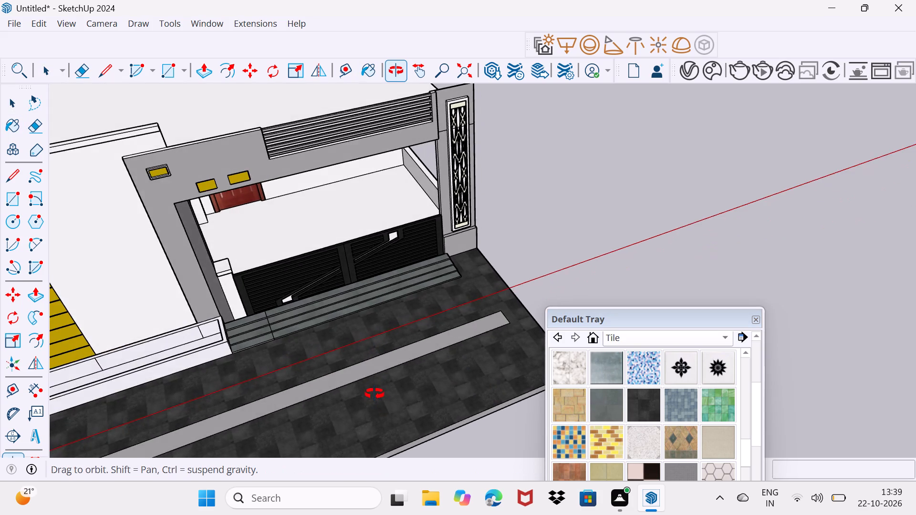
middle_click_drag(375, 394, 246, 402)
scroll(591, 403, "up", 4)
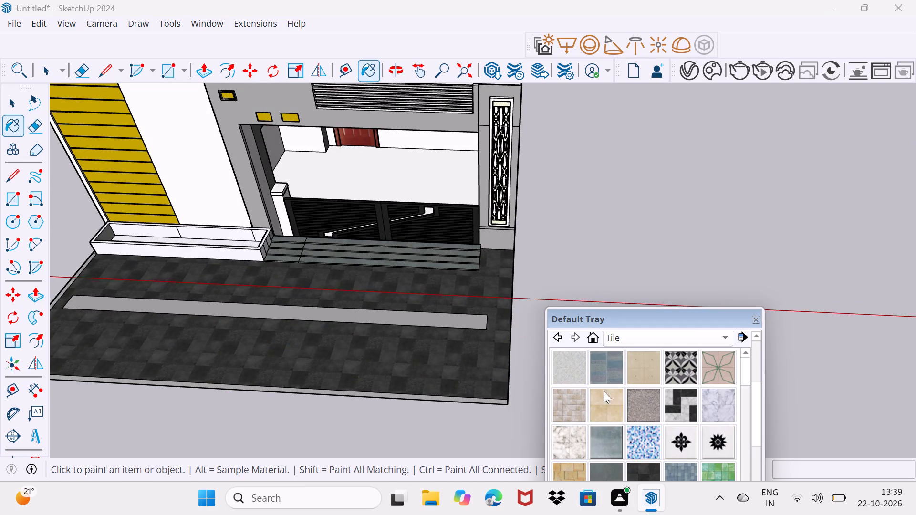
left_click(619, 338)
left_click(622, 153)
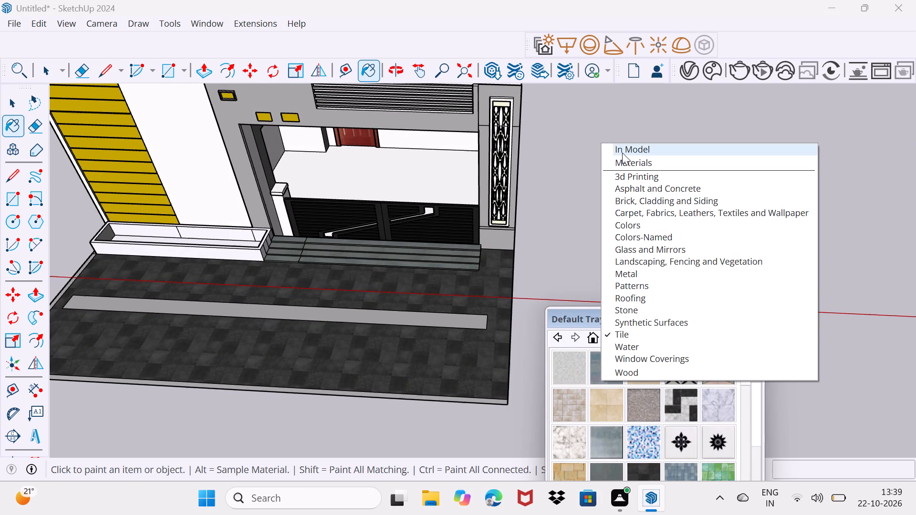
left_click(579, 402)
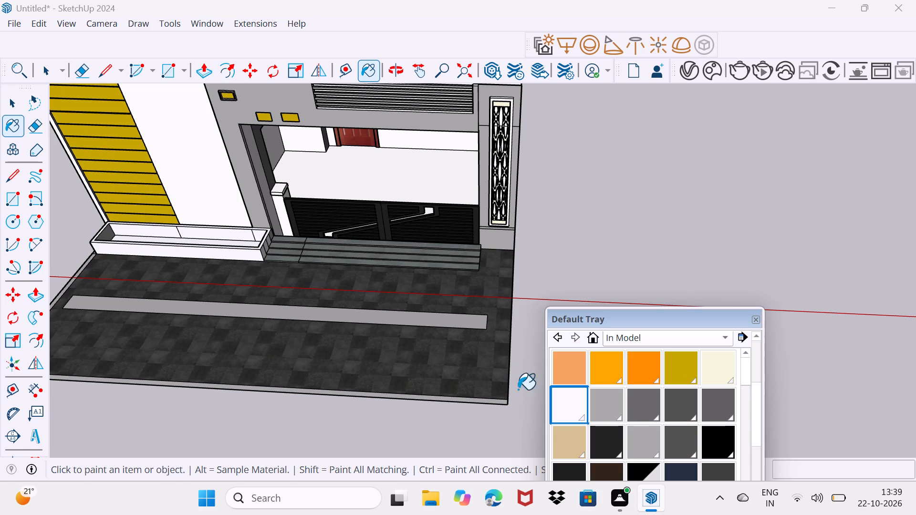
left_click(446, 322)
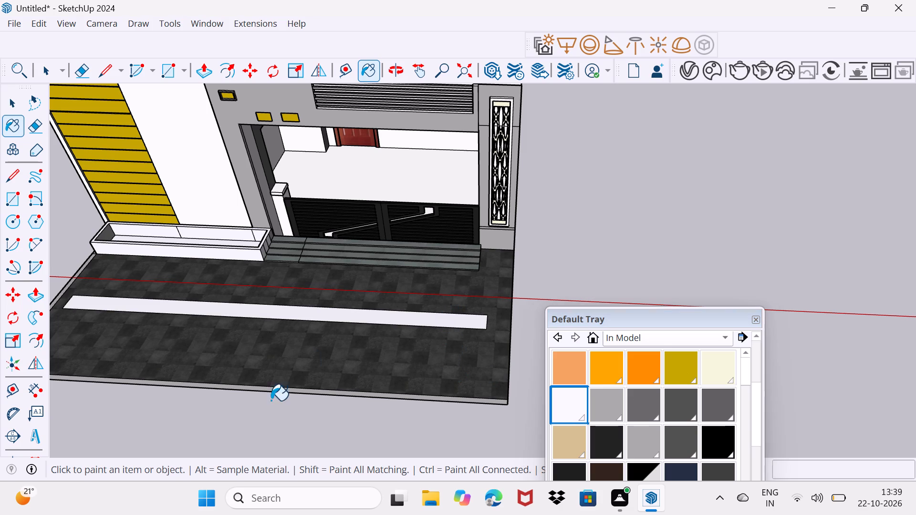
Erase the two short stray edges on the inner back wall of the planter box.
middle_click_drag(299, 384, 475, 267)
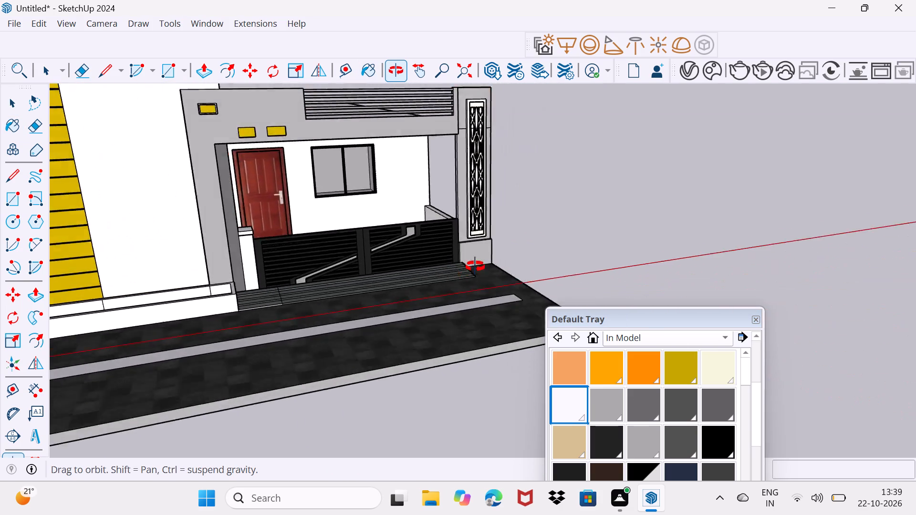
middle_click_drag(475, 267, 231, 382)
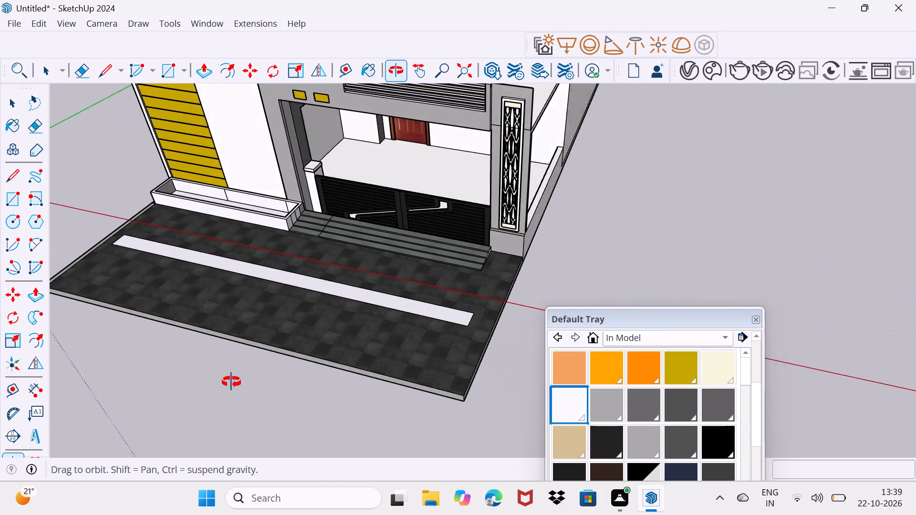
middle_click_drag(231, 382, 293, 353)
key("space")
scroll(220, 267, "up", 4)
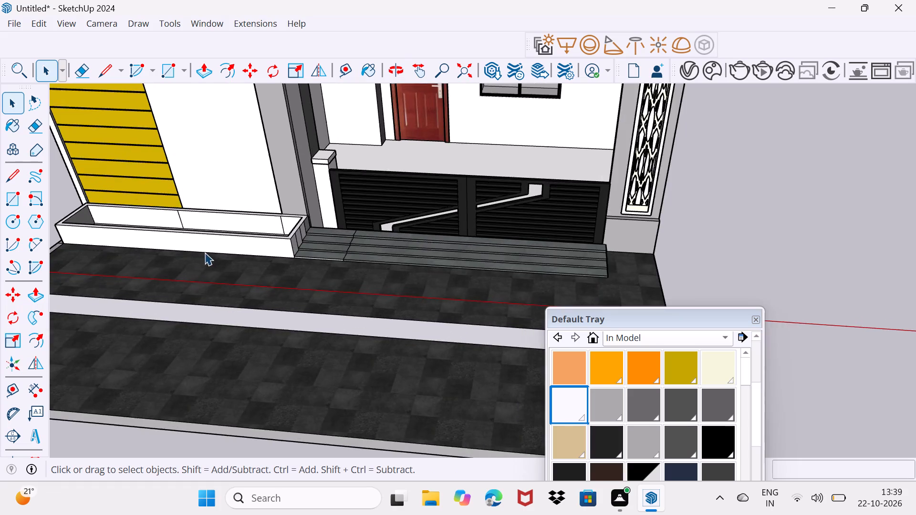
scroll(178, 257, "up", 5)
middle_click_drag(176, 256, 281, 293)
scroll(125, 299, "up", 3)
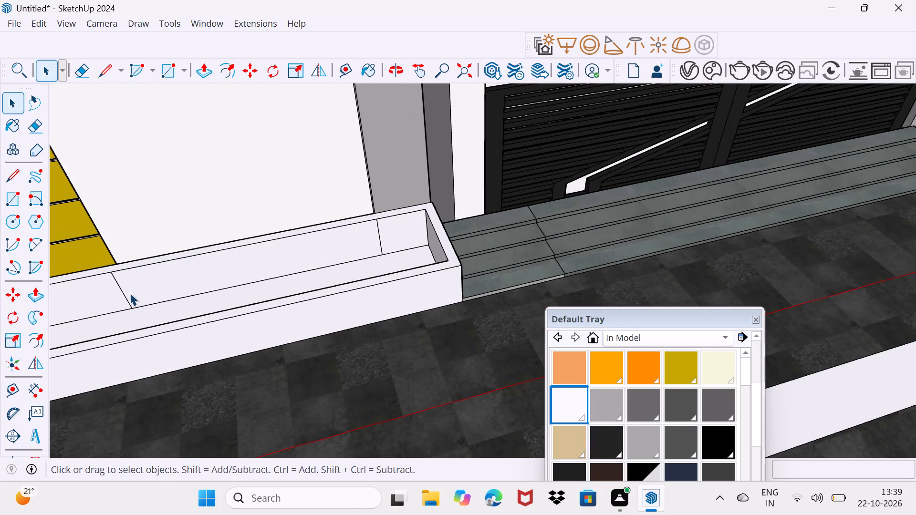
key("e")
left_click(122, 293)
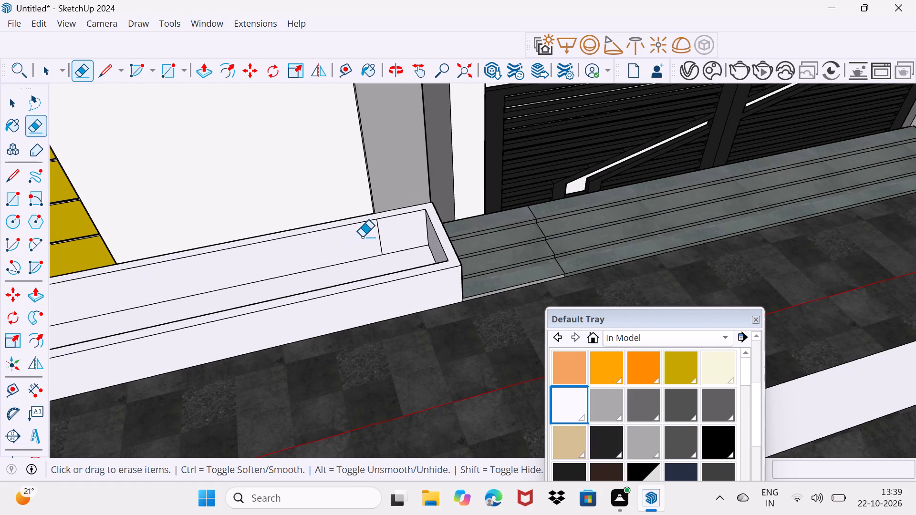
left_click_drag(377, 238, 382, 238)
scroll(374, 245, "down", 4)
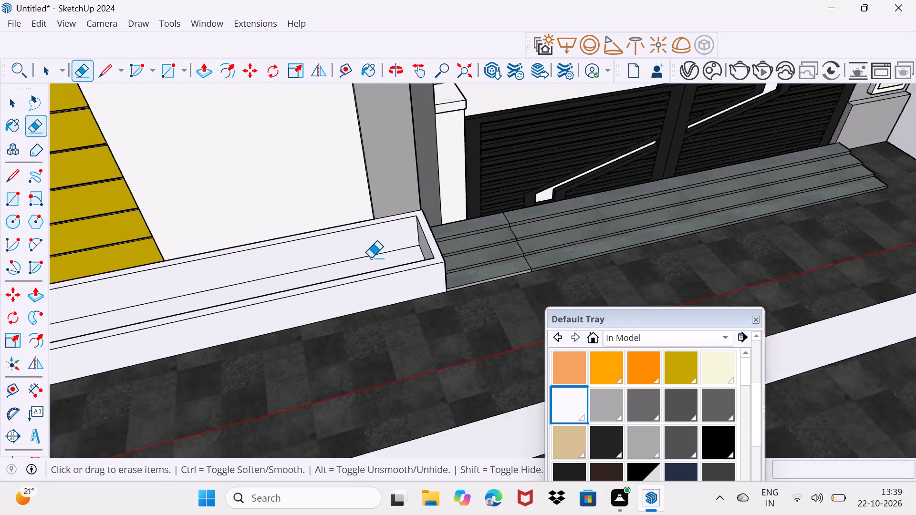
Move the materials tray clear of the model and examine the house front with its planter, steps and forecourt.
left_click_drag(637, 320, 628, 413)
scroll(379, 285, "down", 6)
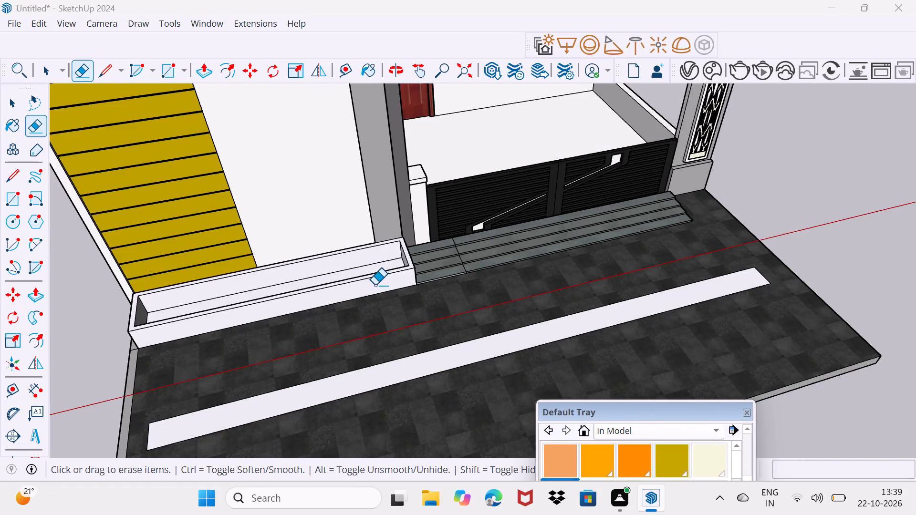
scroll(375, 285, "down", 2)
middle_click_drag(327, 331, 346, 334)
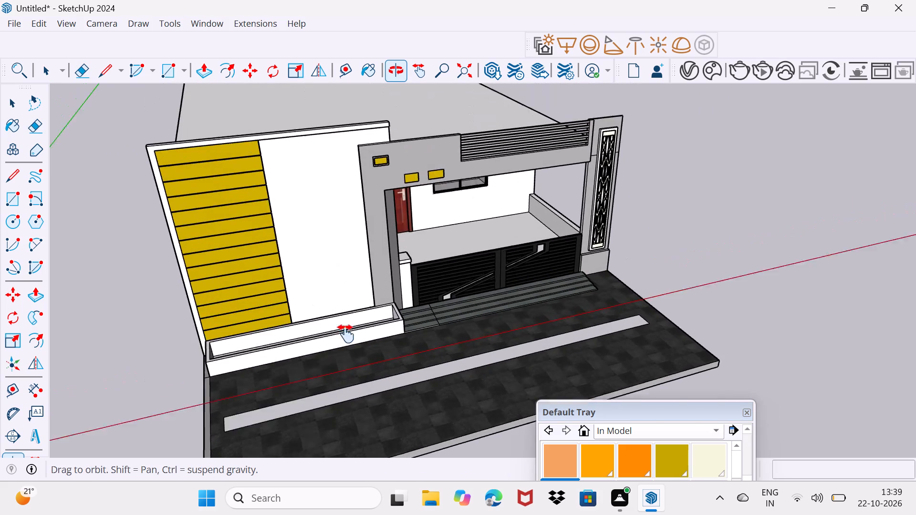
middle_click_drag(346, 334, 348, 356)
scroll(320, 405, "up", 3)
middle_click_drag(319, 400, 321, 369)
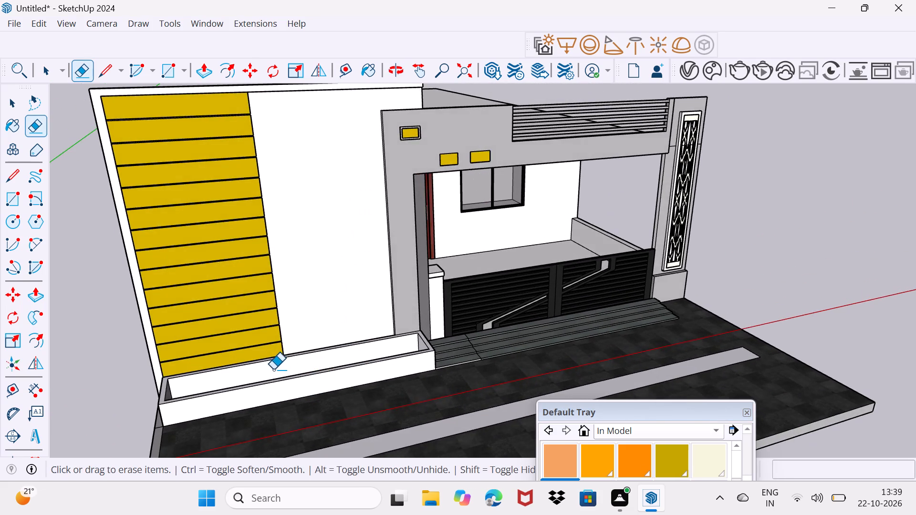
scroll(267, 370, "up", 2)
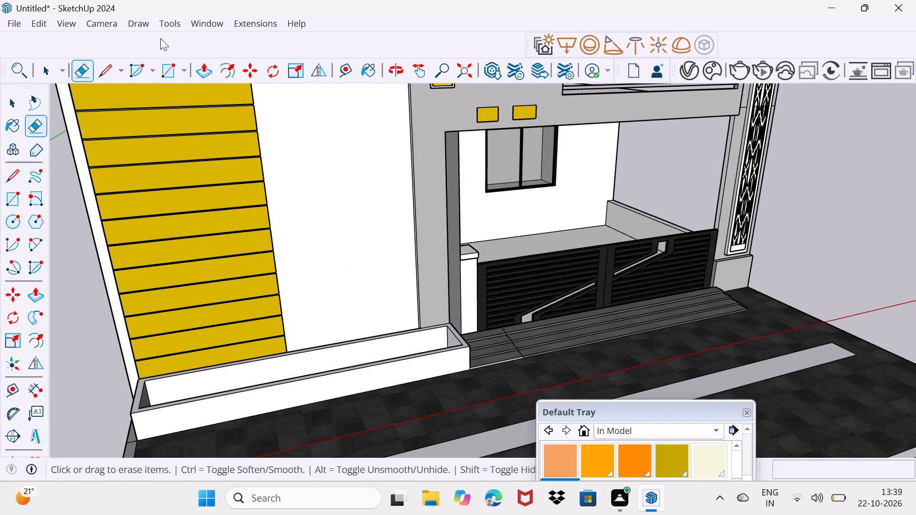
Search 3D Warehouse for "car", replacing the previous search term.
left_click(199, 27)
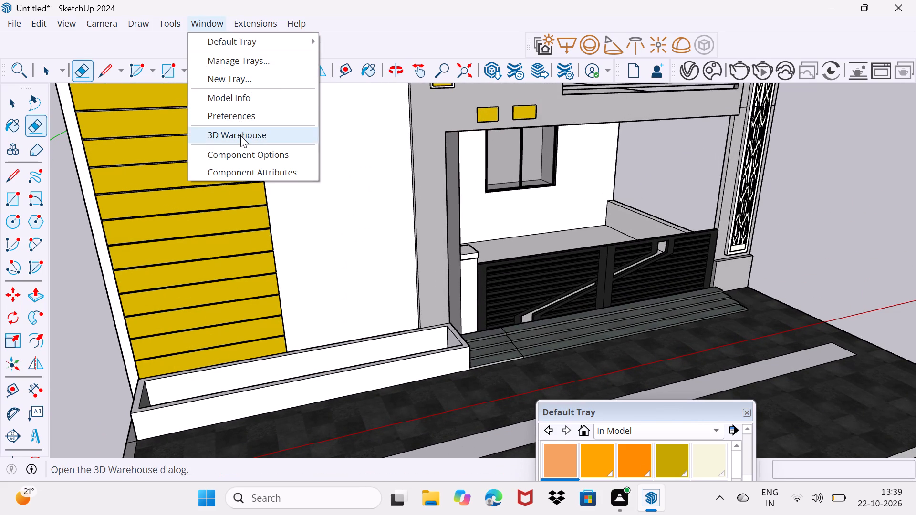
left_click(240, 135)
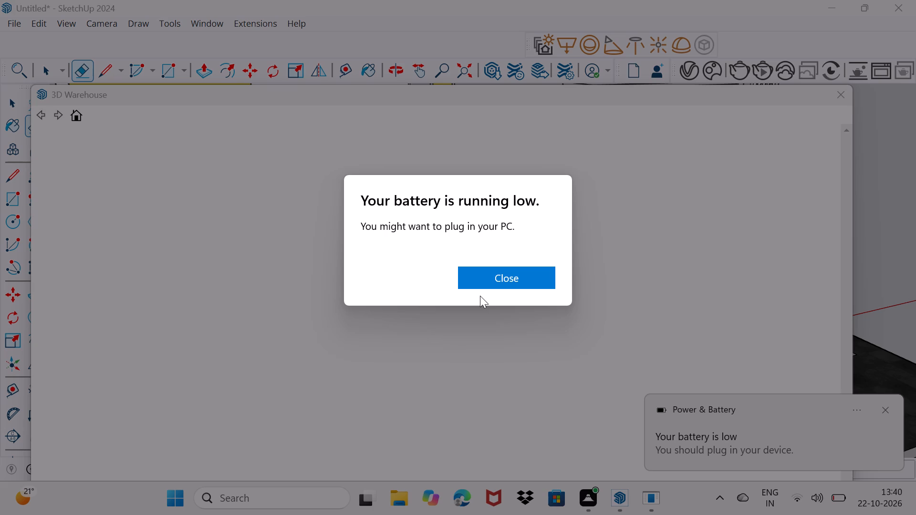
left_click(532, 283)
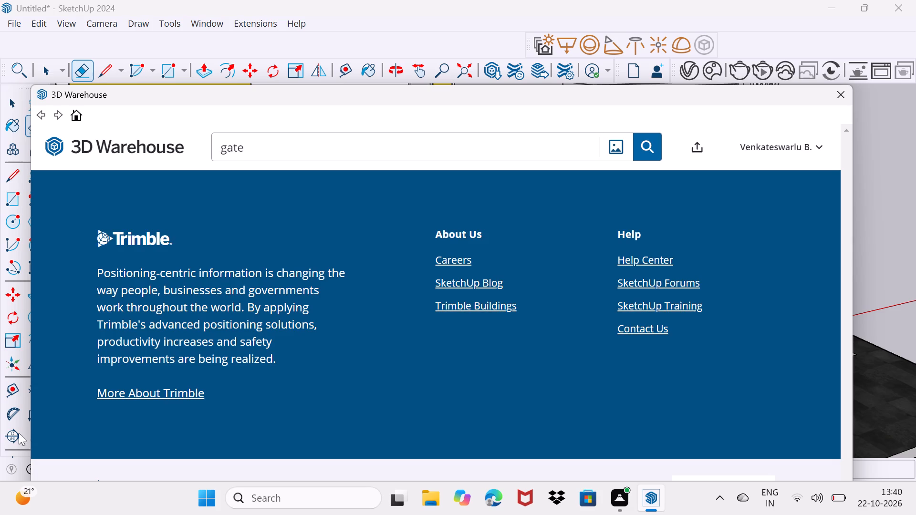
left_click(248, 155)
key("BackSpace")
key("BackSpace")
key("BackSpace")
key("BackSpace")
key("BackSpace")
key("BackSpace")
key("BackSpace")
key("BackSpace")
key("BackSpace")
key("BackSpace")
key("BackSpace")
key("BackSpace")
key("BackSpace")
key("BackSpace")
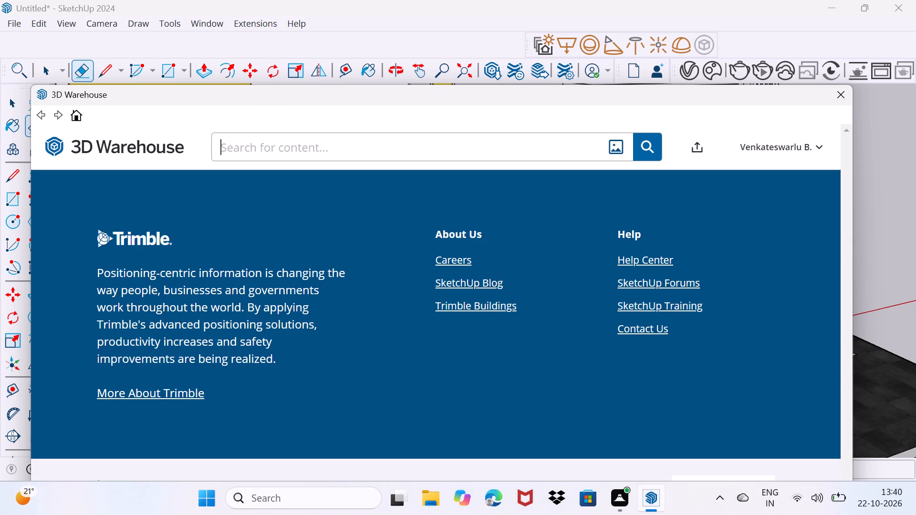
type("car")
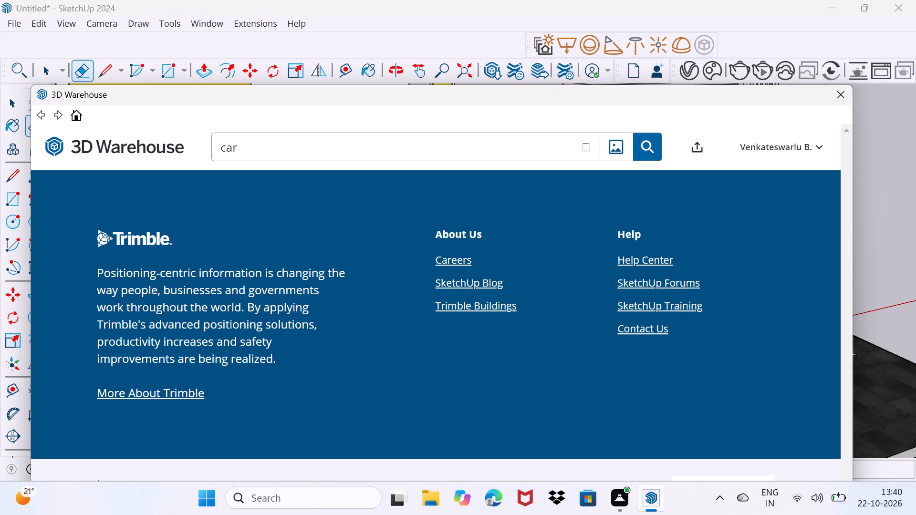
key("Return")
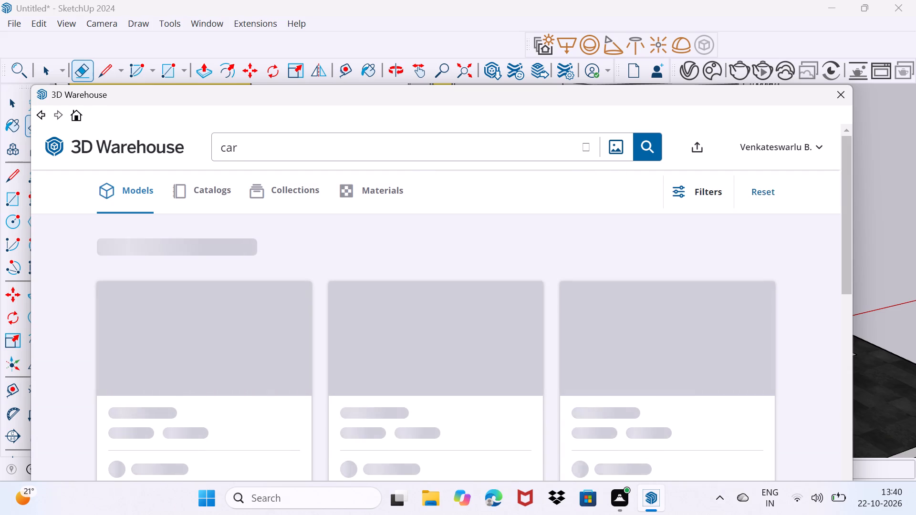
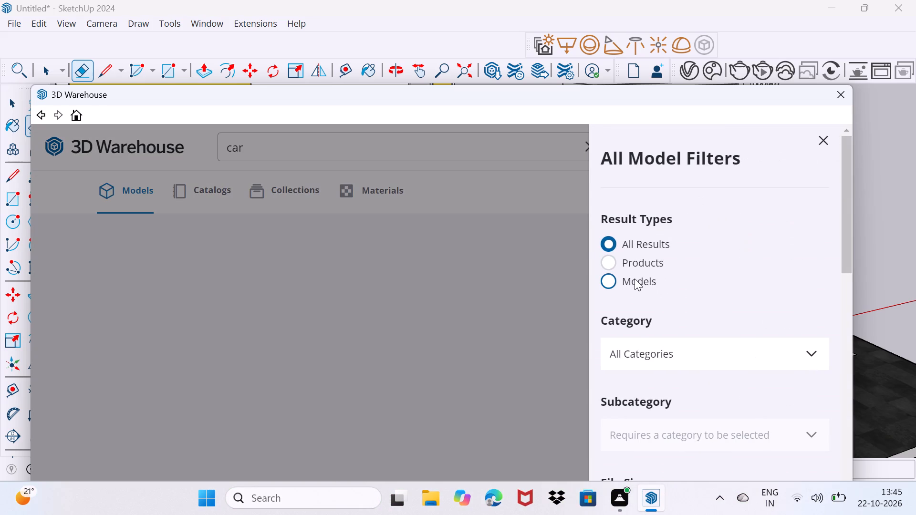
Limit the 3D Warehouse result type to Models and run the search for "car".
left_click(635, 278)
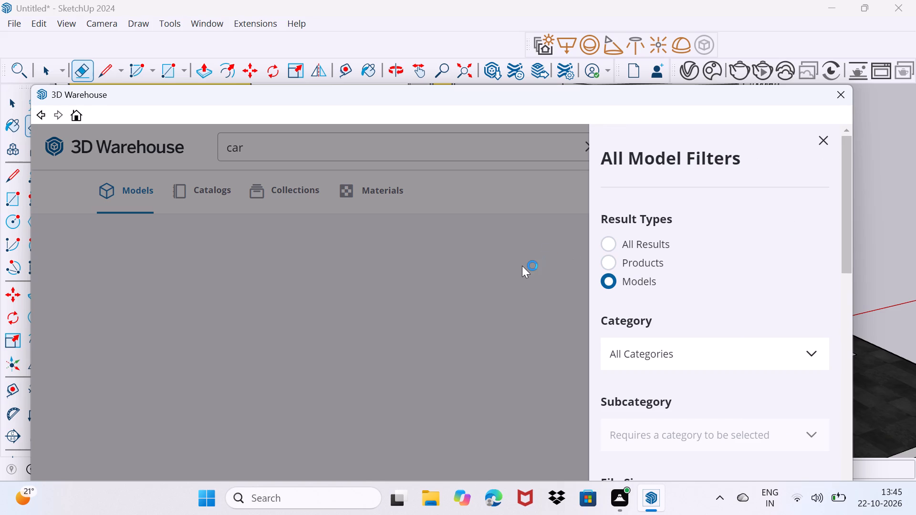
left_click(522, 266)
left_click(650, 149)
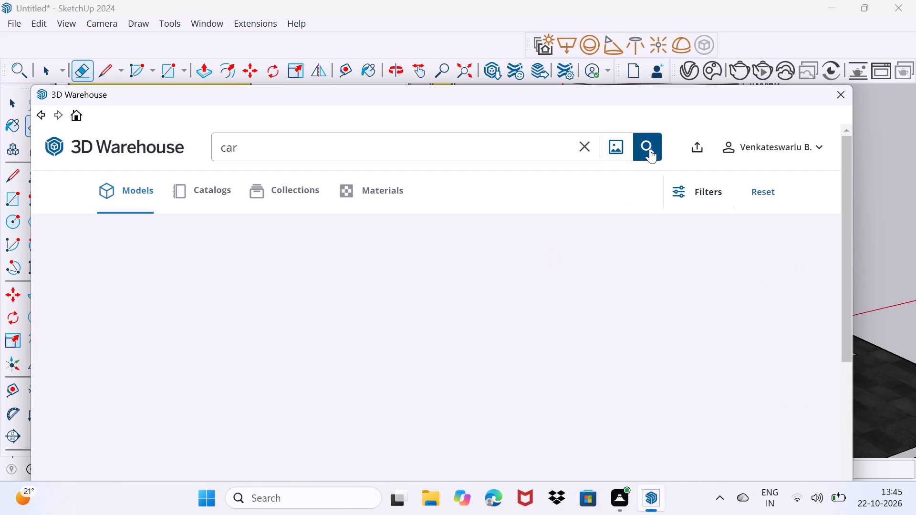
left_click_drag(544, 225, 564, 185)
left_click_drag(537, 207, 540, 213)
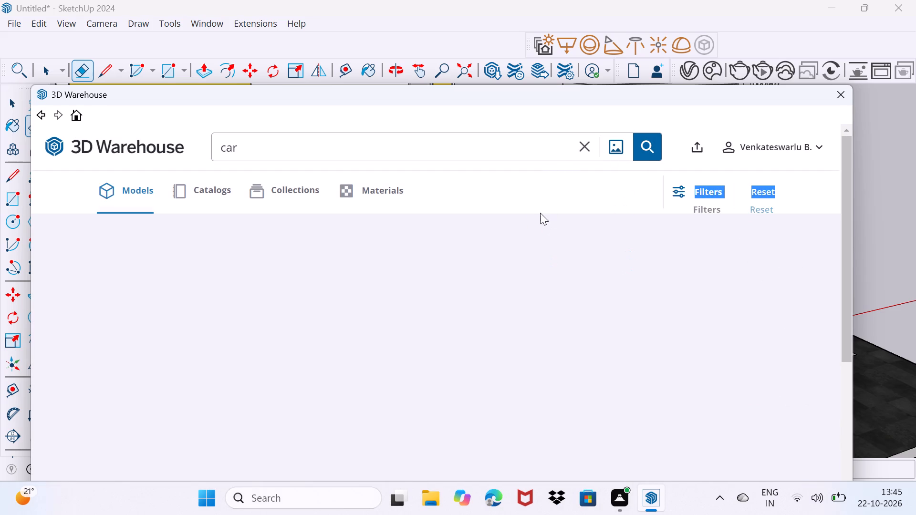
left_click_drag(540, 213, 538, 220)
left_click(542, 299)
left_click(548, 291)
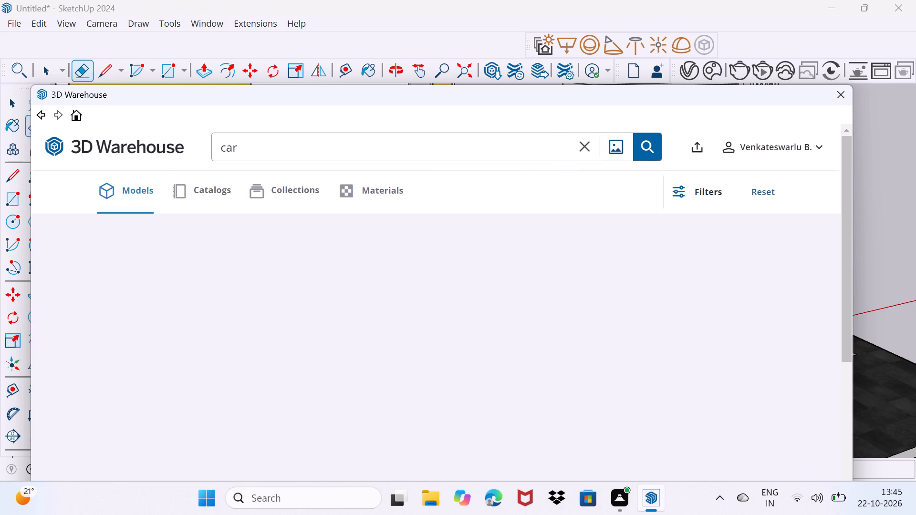
Move the 3D Warehouse window clear of the model and examine the house's front elevation, planter, gate and paved forecourt.
left_click_drag(652, 102, 557, 473)
scroll(501, 273, "down", 7)
middle_click_drag(548, 337, 259, 268)
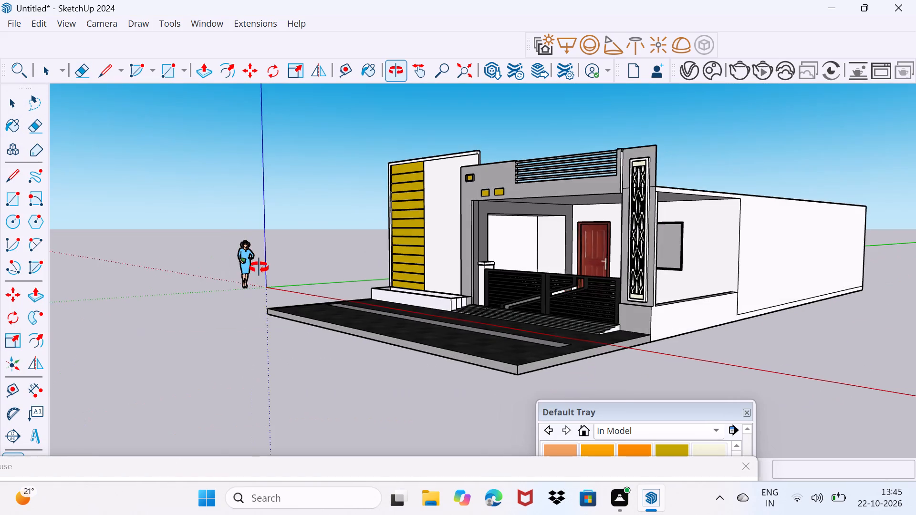
middle_click_drag(259, 268, 488, 291)
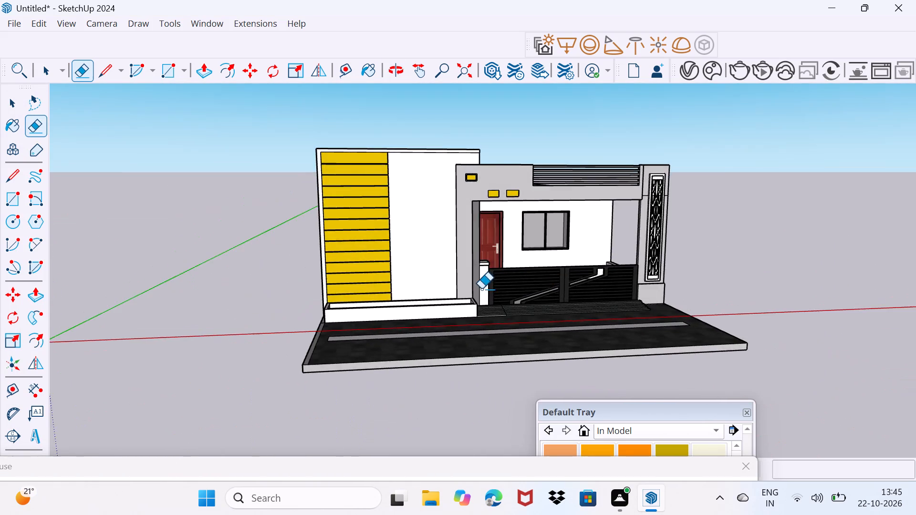
scroll(481, 289, "up", 4)
middle_click_drag(453, 288, 479, 265)
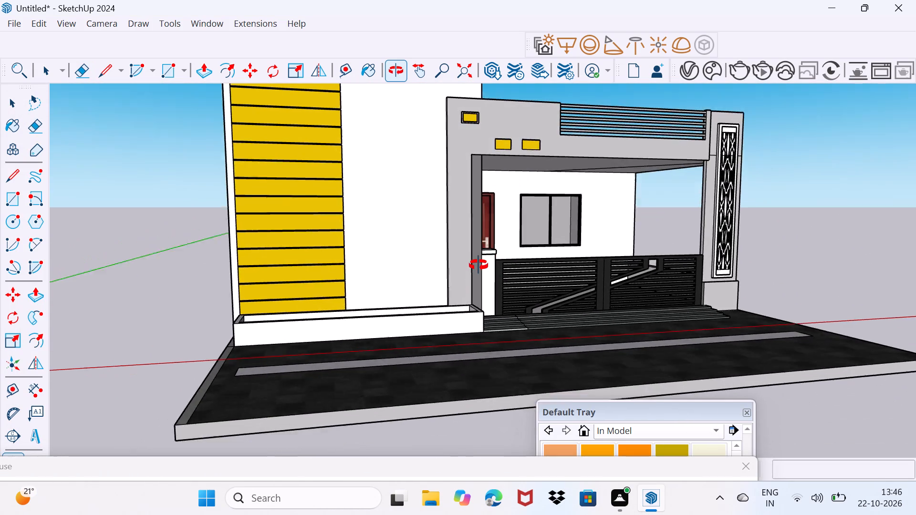
middle_click_drag(479, 265, 441, 274)
scroll(406, 303, "up", 4)
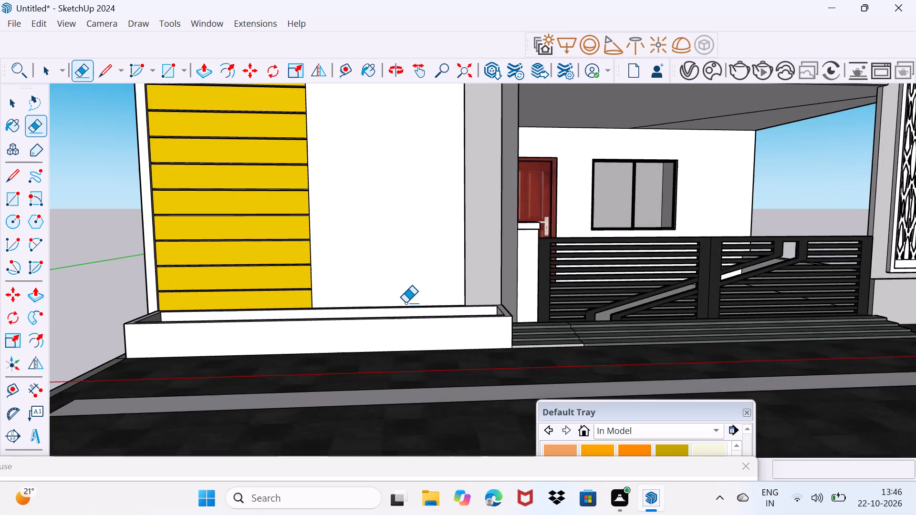
middle_click_drag(407, 301, 409, 317)
scroll(426, 298, "down", 4)
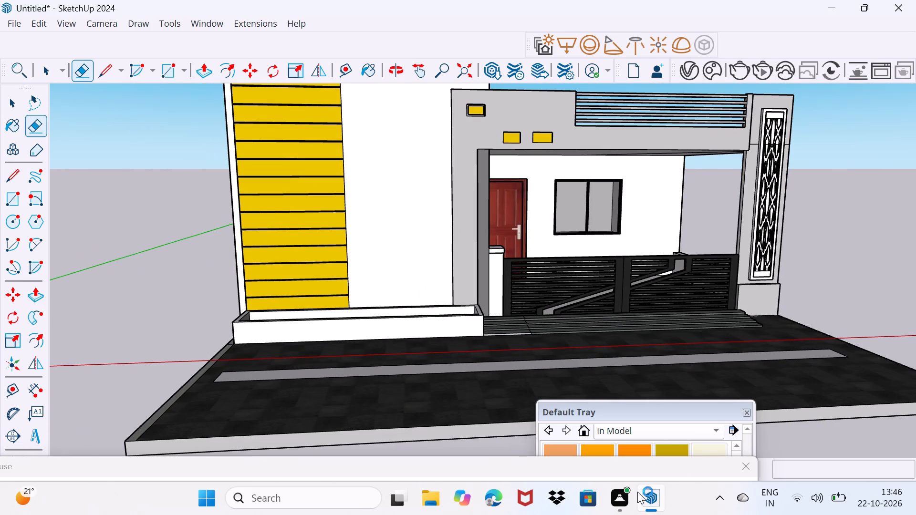
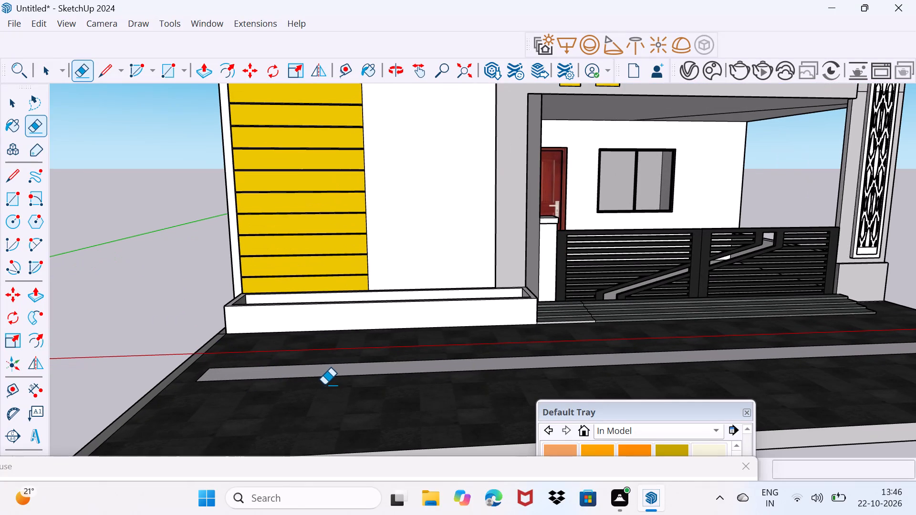
Move the 3D Warehouse window back up over the model so its search results area is fully accessible.
left_click_drag(353, 463, 402, 284)
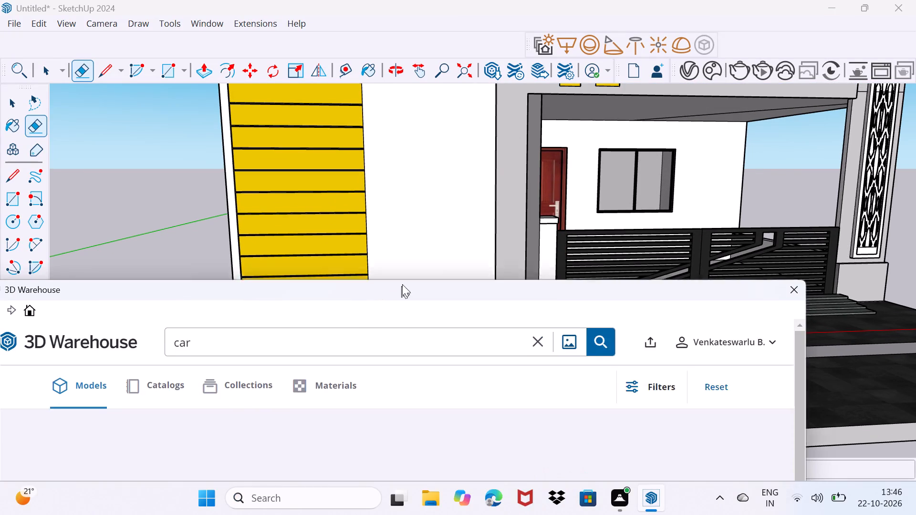
left_click_drag(402, 284, 470, 0)
scroll(189, 126, "up", 3)
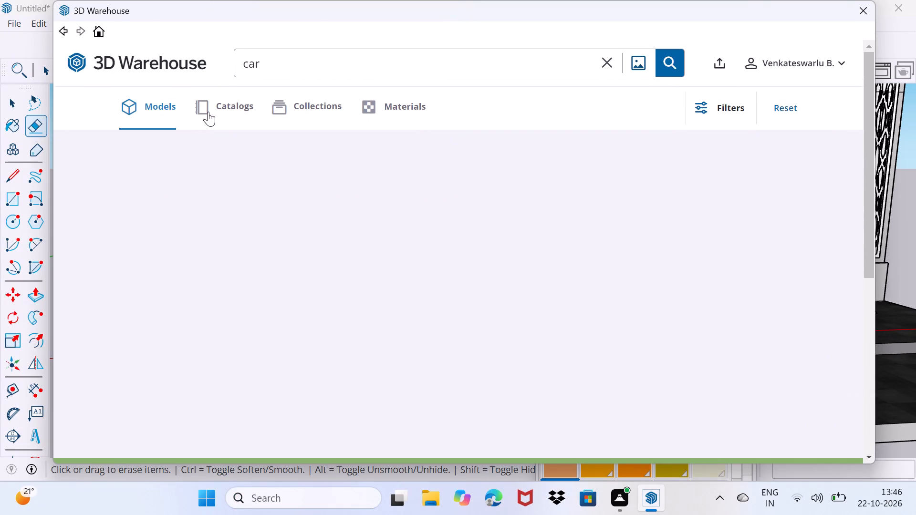
Switch the "car" search results to Catalogs and Collections, and return to Models.
left_click(213, 111)
left_click(306, 106)
left_click(153, 98)
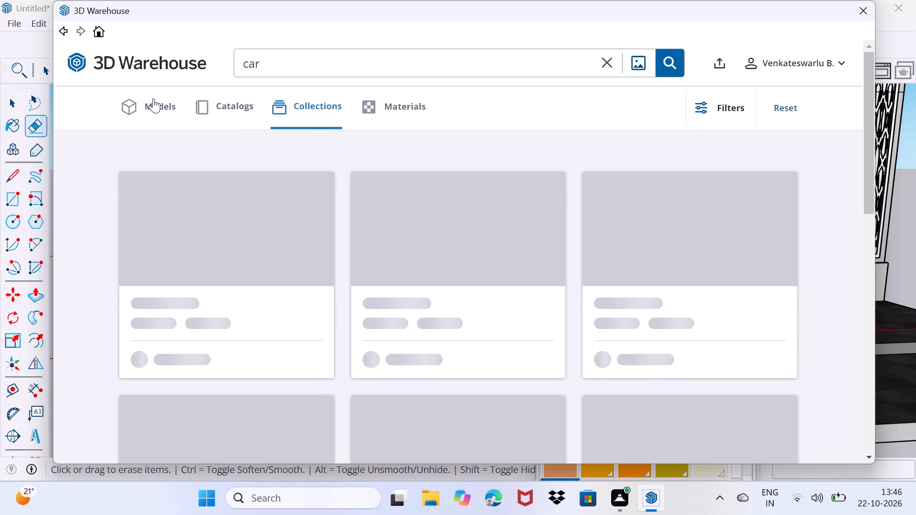
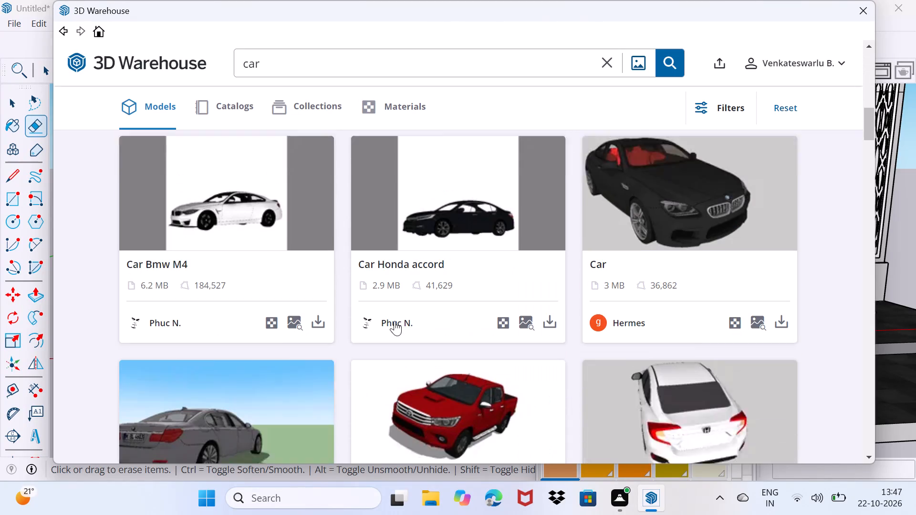
Load the 18 MB red pickup model named "Car" from the search results directly into the SketchUp model.
scroll(397, 318, "down", 1)
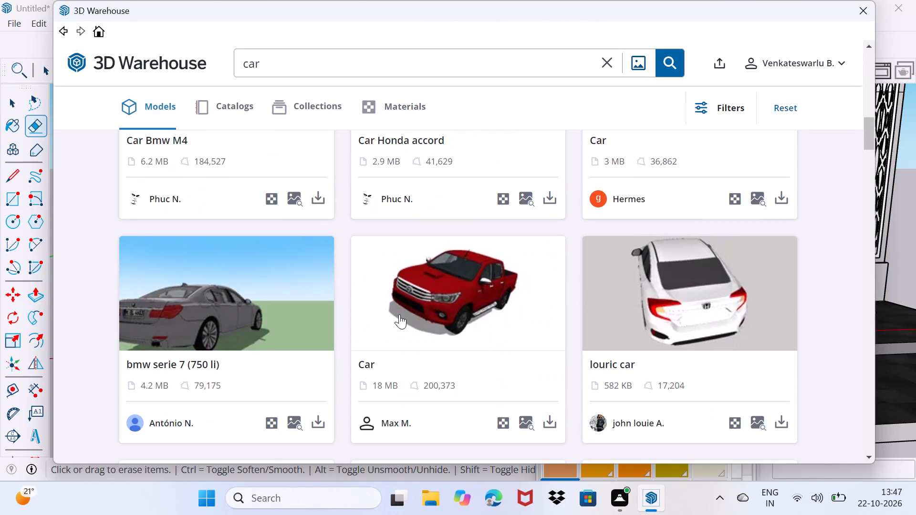
left_click(550, 422)
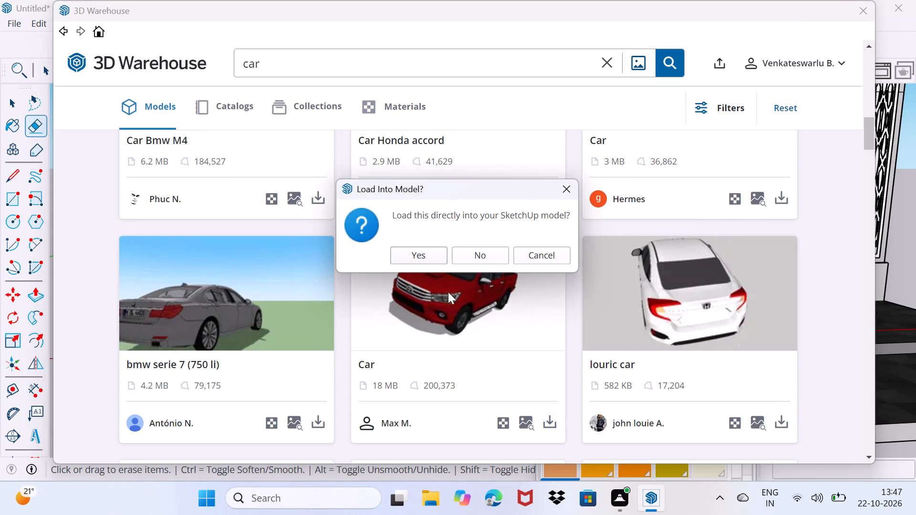
left_click(426, 259)
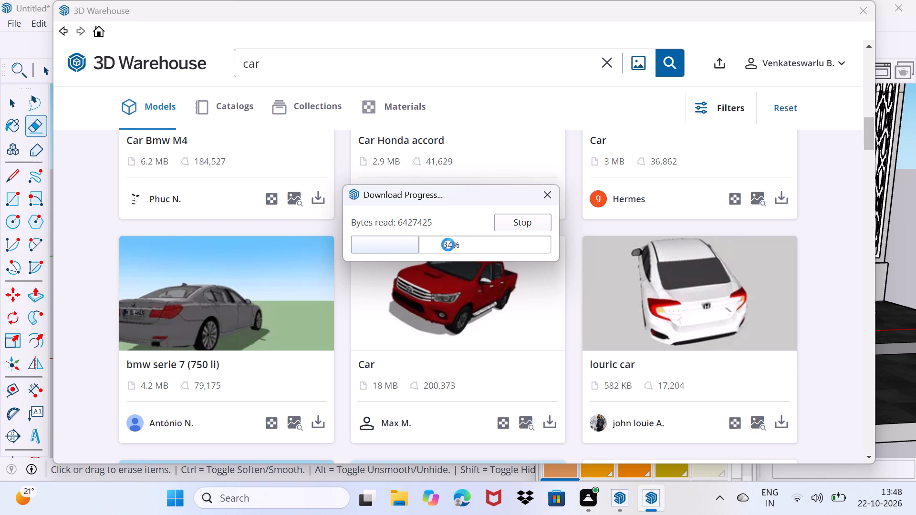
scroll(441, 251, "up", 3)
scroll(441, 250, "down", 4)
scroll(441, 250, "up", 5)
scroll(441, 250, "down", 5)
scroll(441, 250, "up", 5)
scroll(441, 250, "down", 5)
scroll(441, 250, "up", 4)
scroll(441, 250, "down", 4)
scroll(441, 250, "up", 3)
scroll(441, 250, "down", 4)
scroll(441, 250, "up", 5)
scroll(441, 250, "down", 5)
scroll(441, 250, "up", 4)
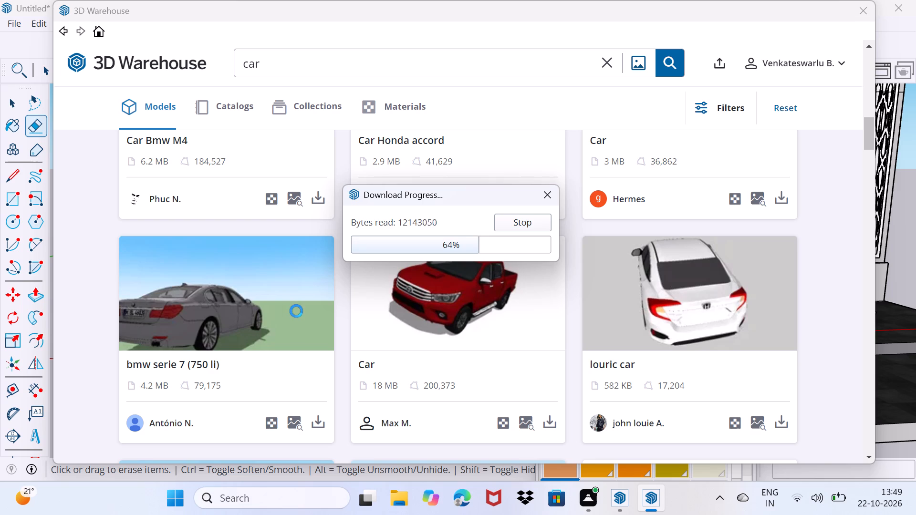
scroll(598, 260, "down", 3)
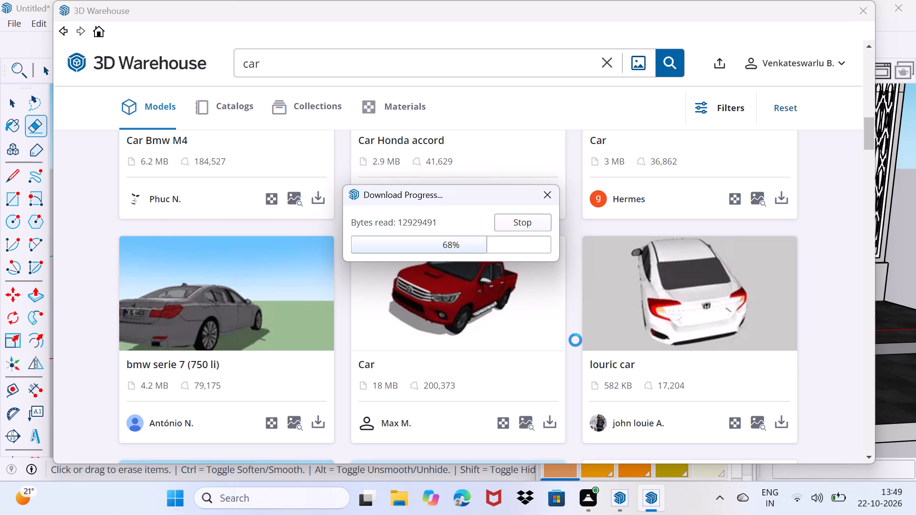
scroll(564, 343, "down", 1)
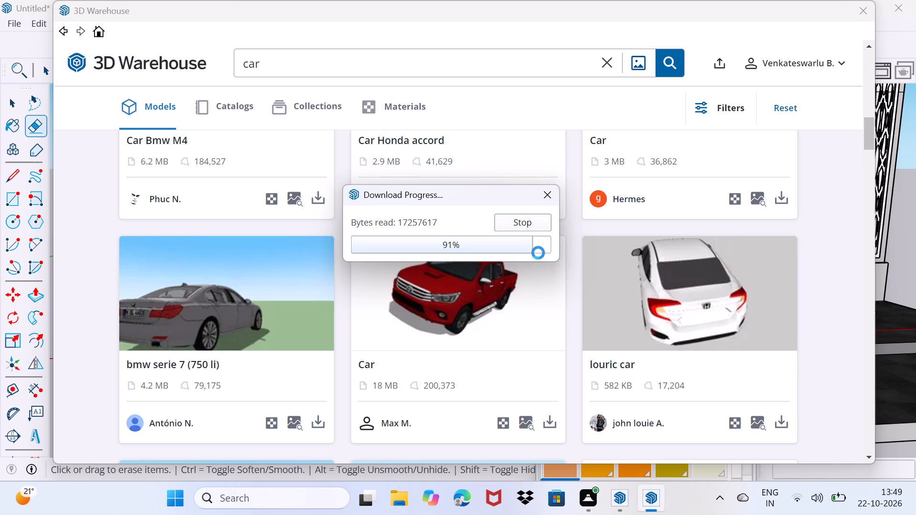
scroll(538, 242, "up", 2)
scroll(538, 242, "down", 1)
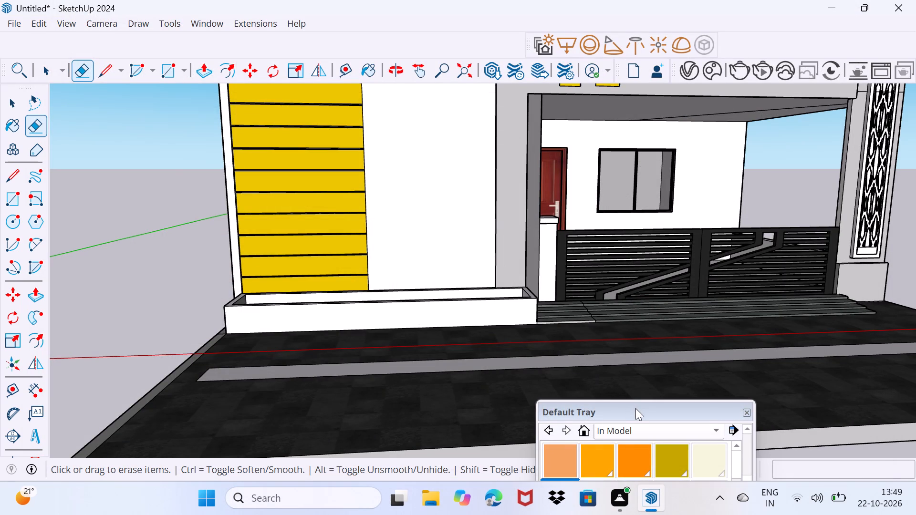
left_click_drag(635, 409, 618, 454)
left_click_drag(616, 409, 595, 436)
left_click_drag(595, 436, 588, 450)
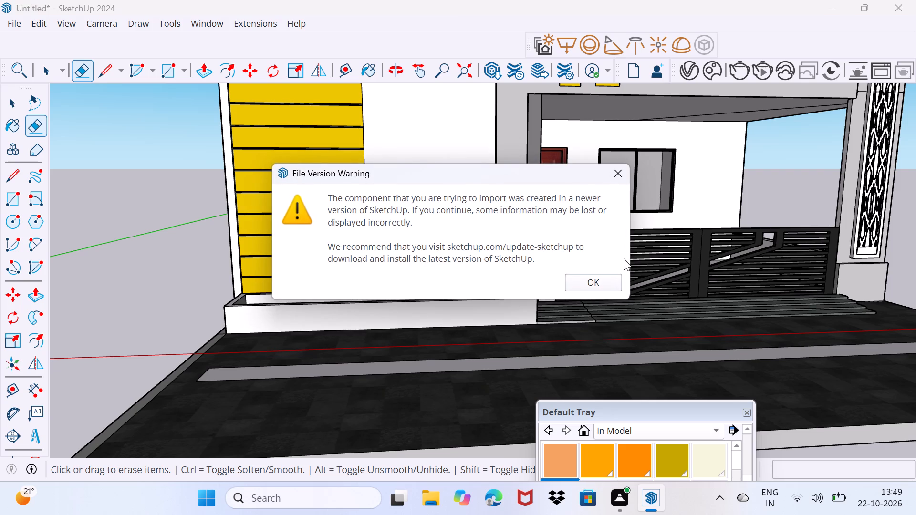
Accept the component import and place the red pickup on the open ground beside the house.
left_click(610, 283)
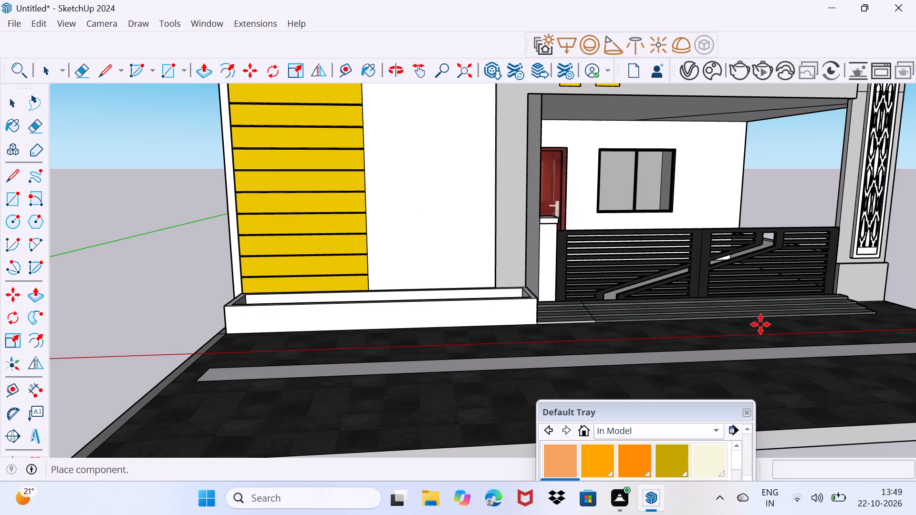
scroll(773, 340, "down", 11)
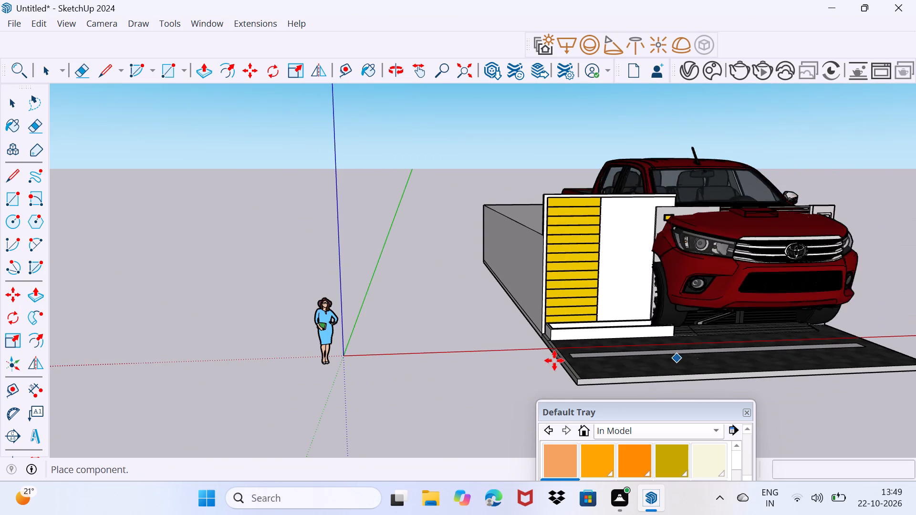
scroll(510, 384, "down", 3)
middle_click_drag(786, 353, 637, 356)
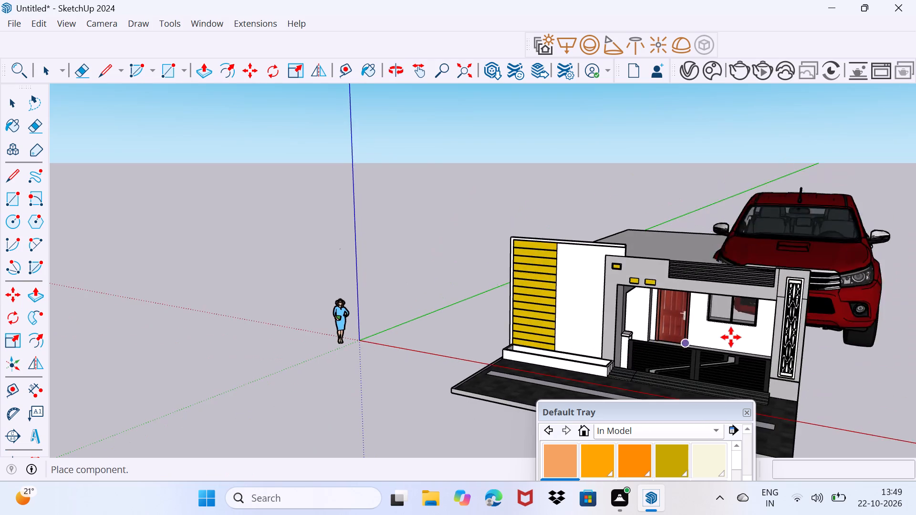
scroll(731, 337, "down", 8)
middle_click_drag(791, 372, 853, 336)
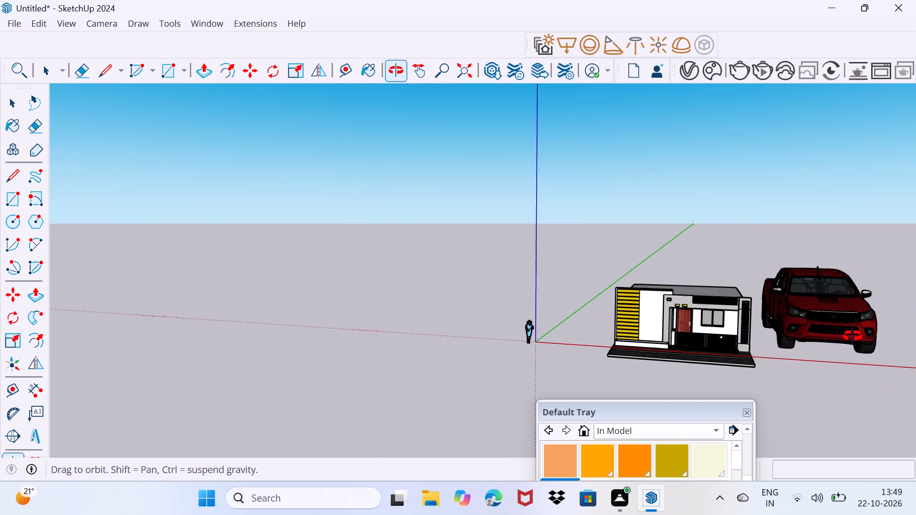
middle_click_drag(853, 336, 900, 319)
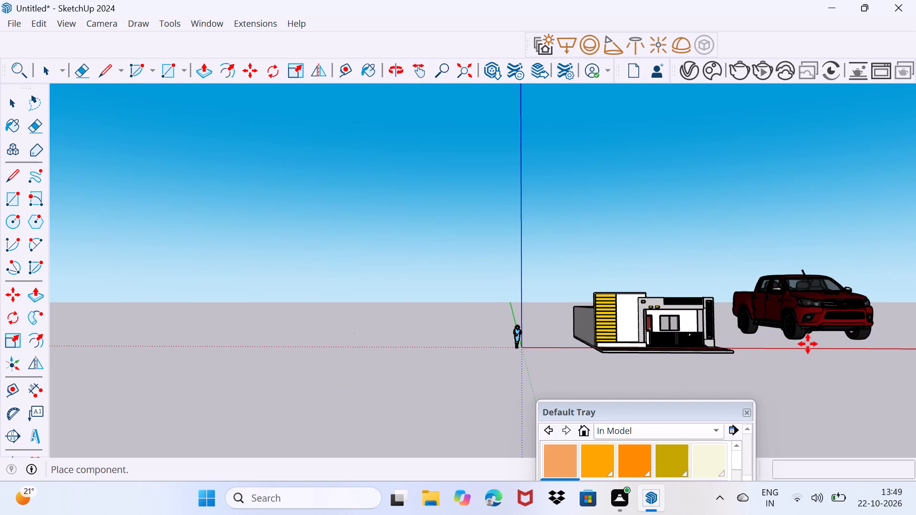
left_click(808, 346)
Scale the pickup down uniformly to a factor of about 0.21 to suit the house.
middle_click_drag(748, 351, 520, 399)
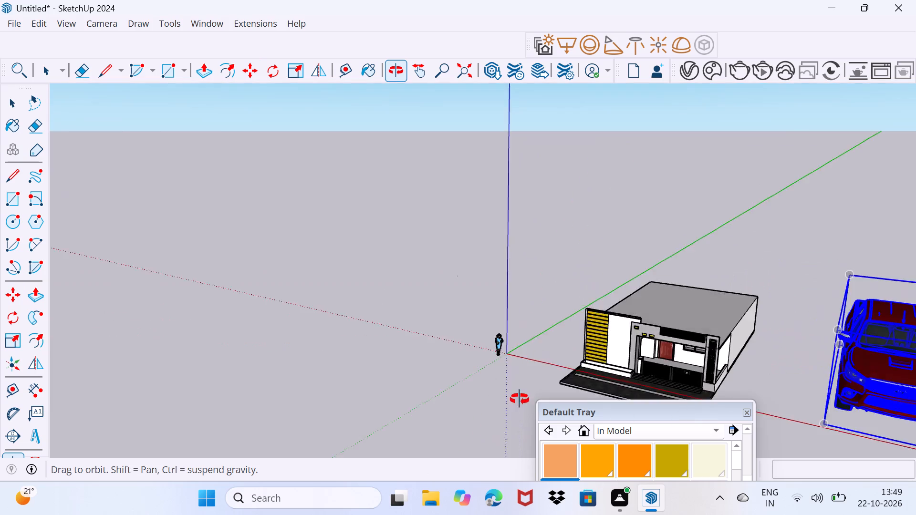
middle_click_drag(520, 399, 362, 353)
scroll(385, 333, "down", 1)
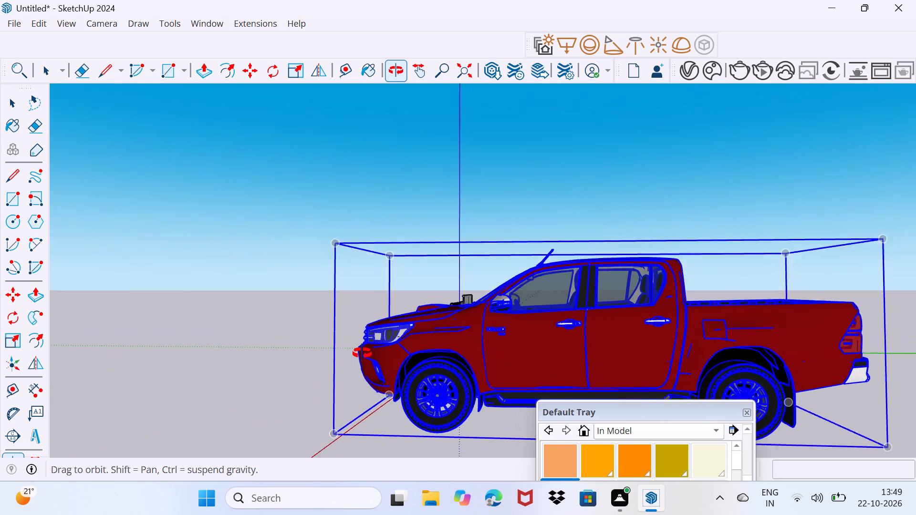
middle_click_drag(362, 353, 364, 345)
key("s")
left_click_drag(344, 190, 697, 405)
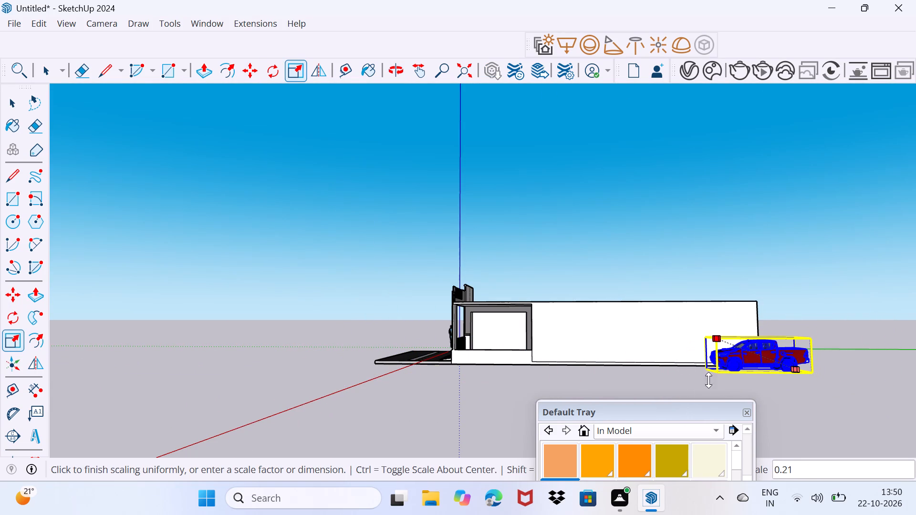
Move the Default Tray down out of the way so the modelling area around the pickup is clear.
scroll(701, 358, "up", 3)
middle_click_drag(689, 366, 744, 336)
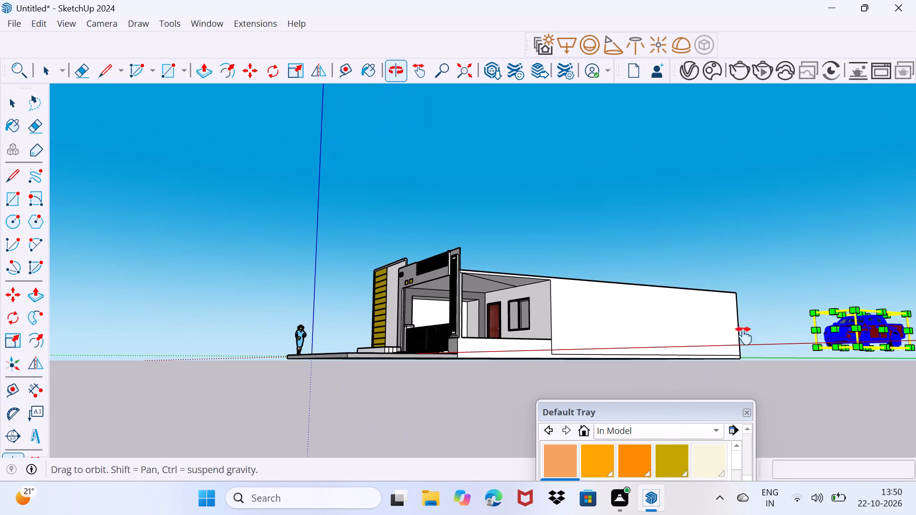
middle_click_drag(744, 336, 628, 328)
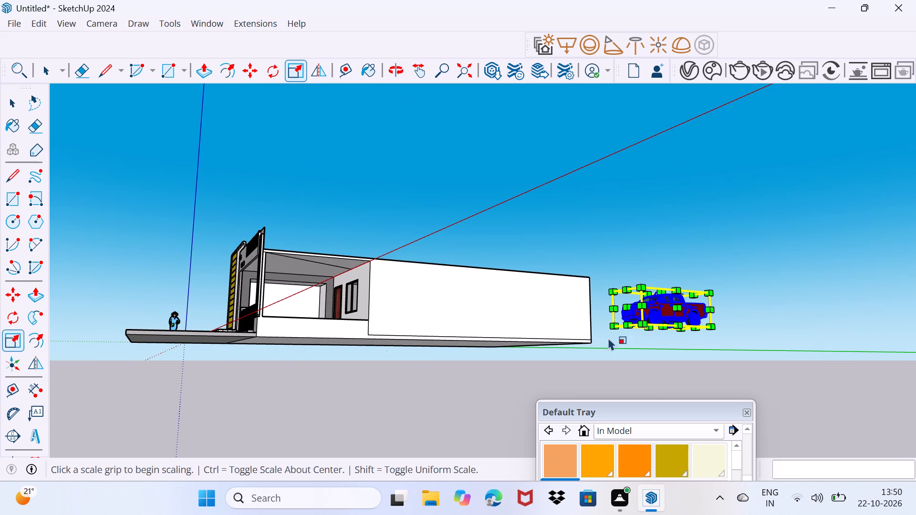
scroll(605, 338, "up", 4)
middle_click_drag(604, 338, 803, 372)
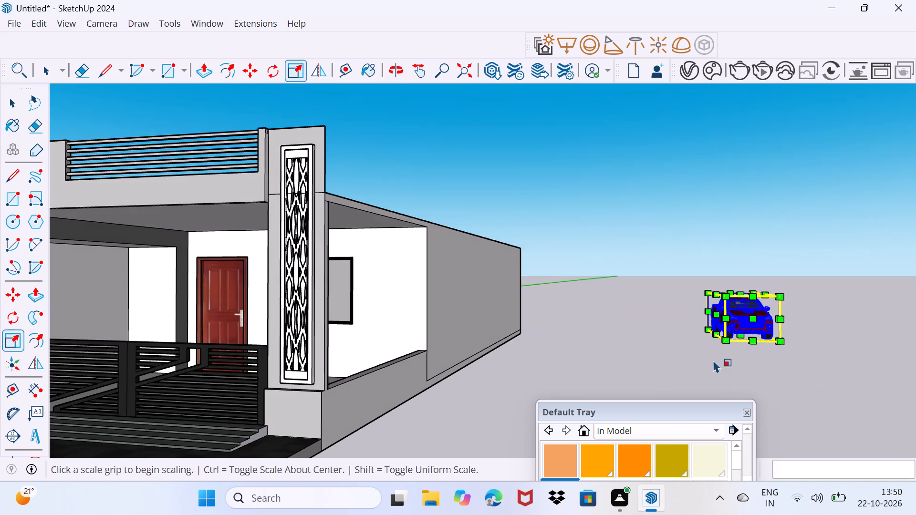
scroll(698, 354, "up", 2)
middle_click_drag(671, 349, 718, 365)
left_click_drag(681, 405, 670, 477)
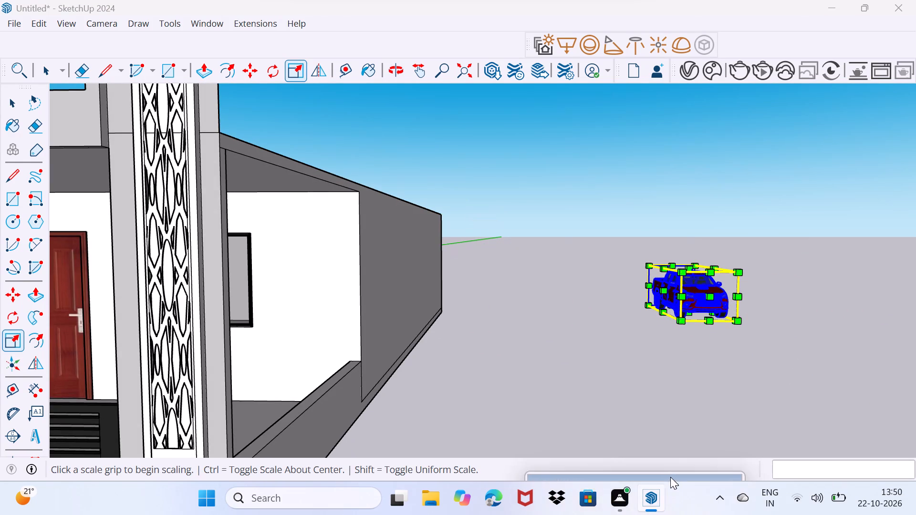
left_click_drag(670, 477, 669, 479)
Rotate the pickup 90 degrees on the ground plane, from the red axis to the green axis.
scroll(705, 350, "up", 2)
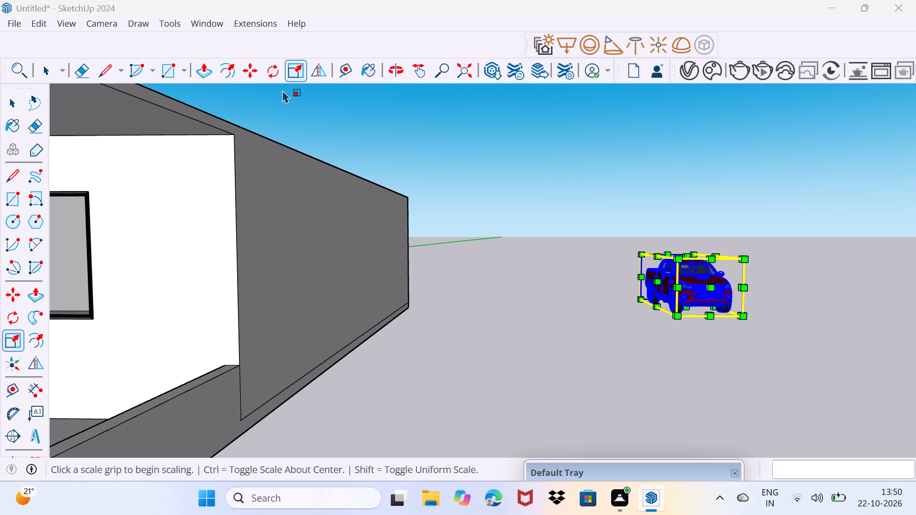
left_click(269, 65)
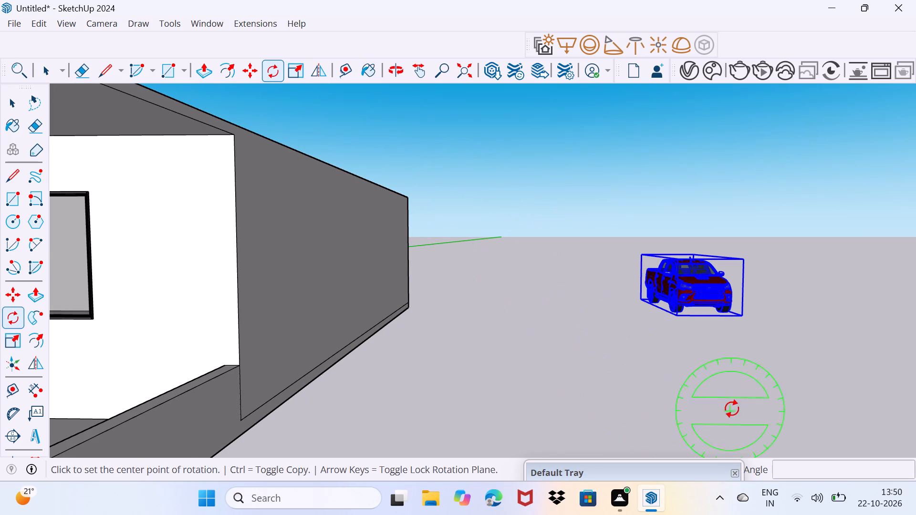
middle_click_drag(649, 350, 775, 422)
middle_click_drag(767, 412, 762, 411)
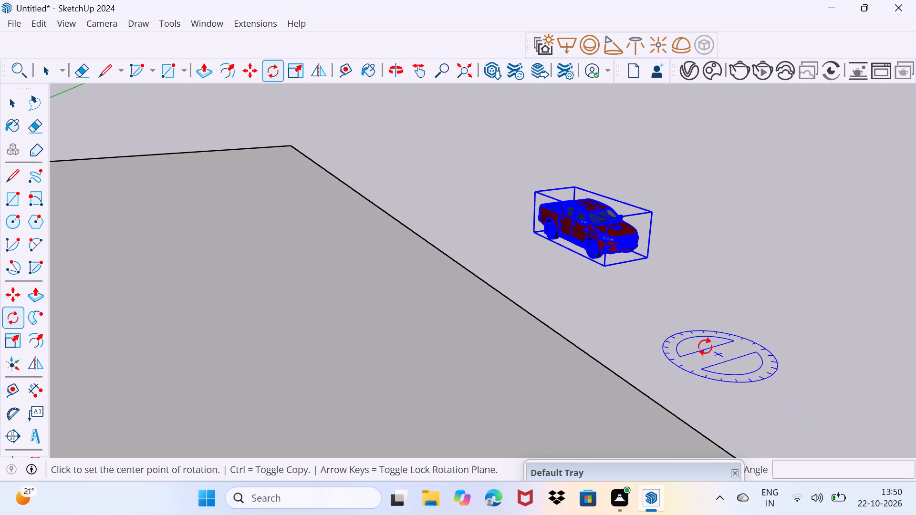
left_click(702, 344)
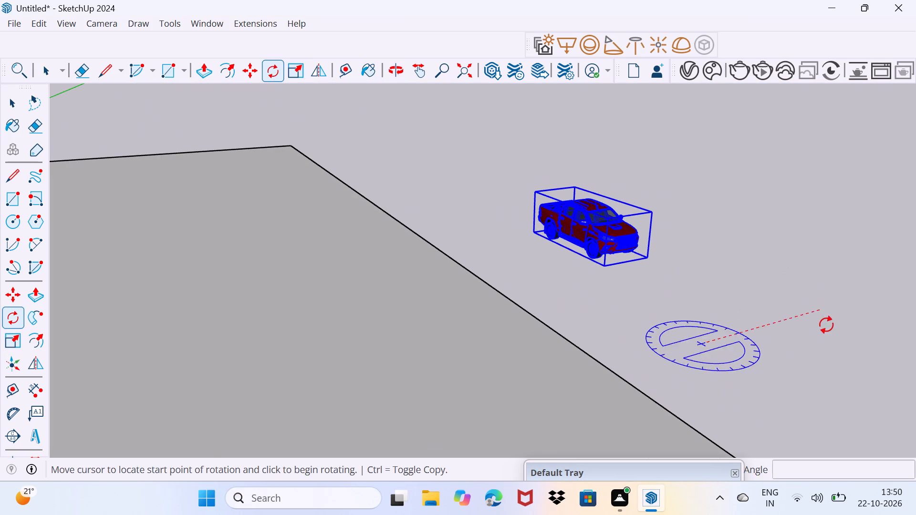
left_click(780, 319)
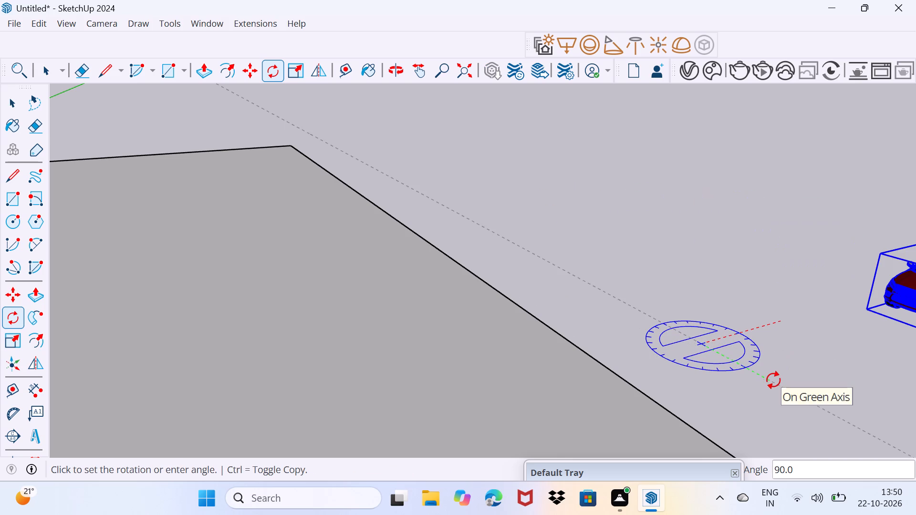
left_click(773, 380)
Move the pickup about 50' onto the dark paved strip in front of the house gate and deselect it.
scroll(761, 354, "down", 8)
middle_click_drag(838, 416, 797, 378)
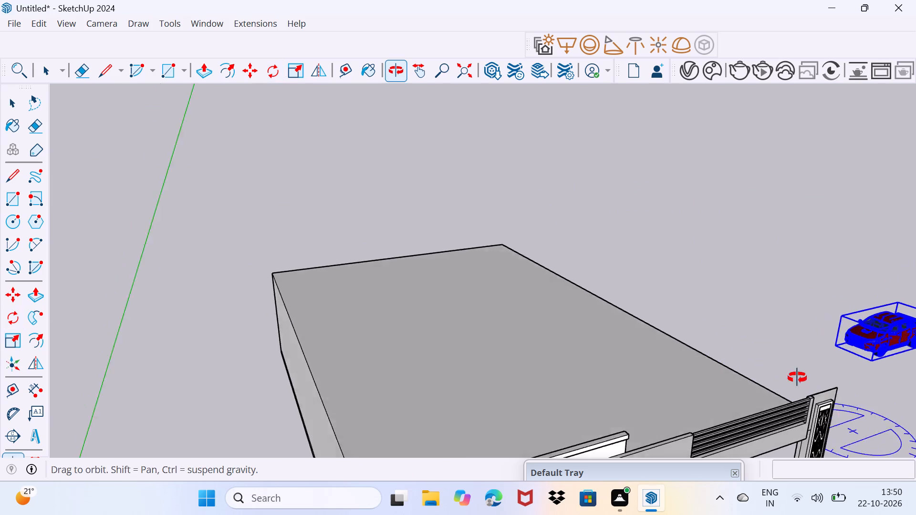
middle_click_drag(797, 378, 585, 211)
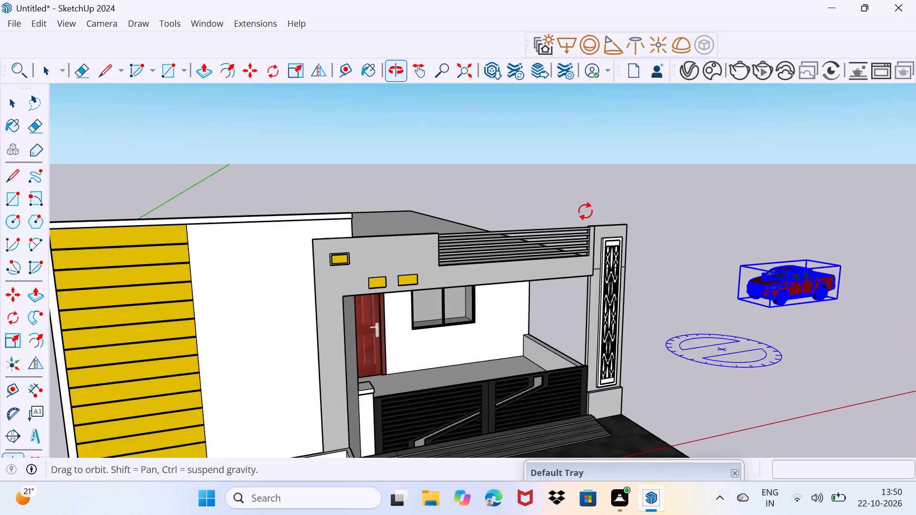
scroll(788, 325, "up", 3)
key("m")
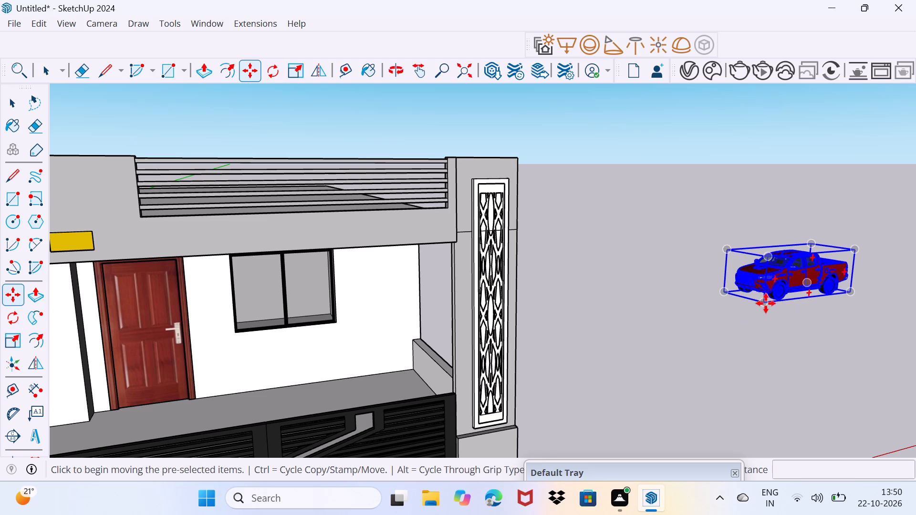
left_click(764, 305)
scroll(625, 357, "down", 8)
middle_click_drag(624, 351, 612, 196, "shift")
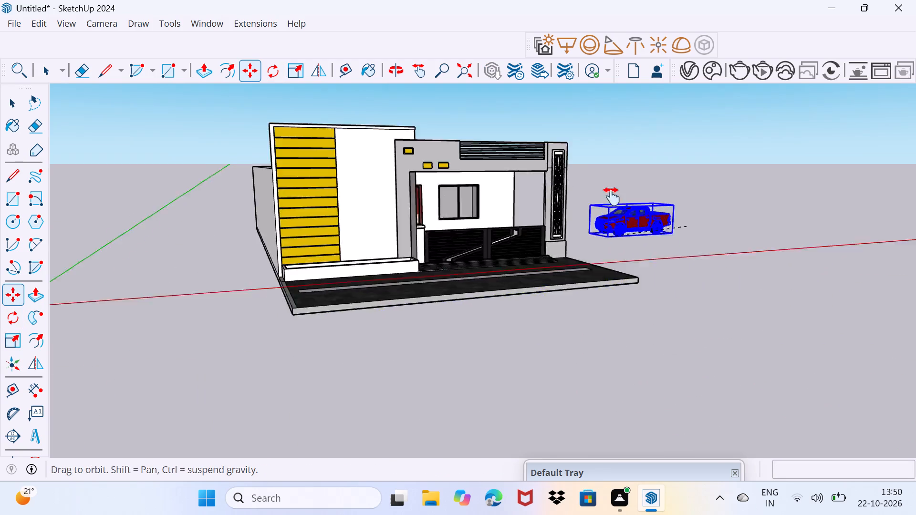
middle_click_drag(612, 196, 594, 249, "shift")
scroll(507, 297, "up", 10)
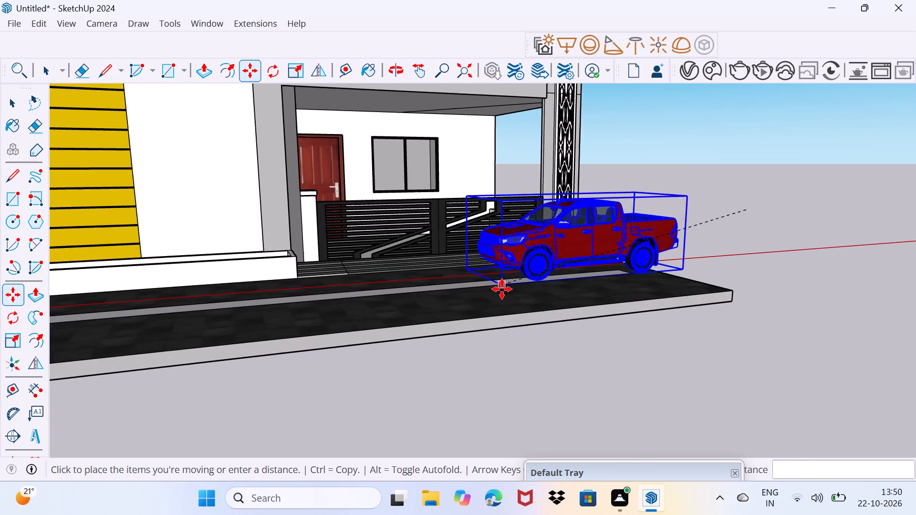
scroll(502, 289, "up", 1)
middle_click_drag(502, 296, 565, 344)
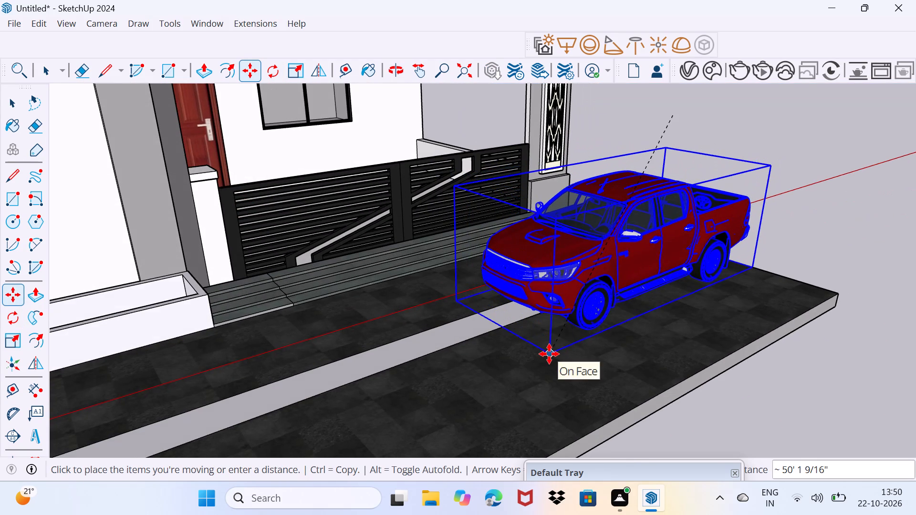
left_click(549, 354)
key("space")
left_click_drag(544, 370, 556, 354)
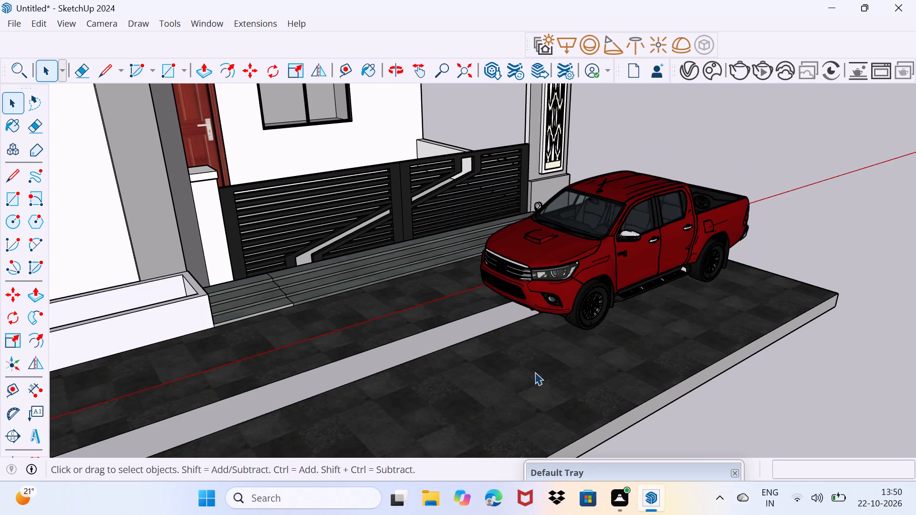
Examine the pickup's placement and scale against the gate and house front from above, from the side and at eye level.
scroll(510, 381, "down", 3)
middle_click_drag(501, 388, 401, 382)
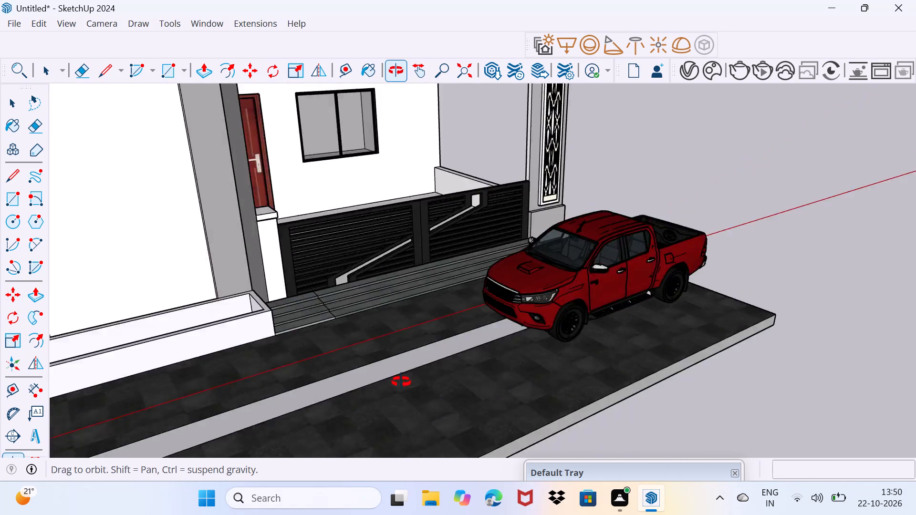
middle_click_drag(401, 382, 686, 453)
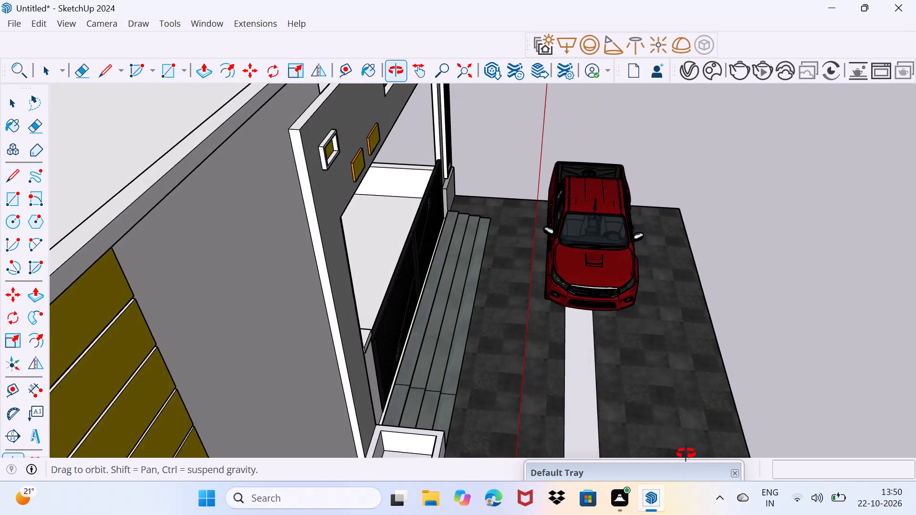
middle_click_drag(686, 453, 669, 436)
scroll(605, 278, "up", 8)
middle_click_drag(534, 336, 616, 351)
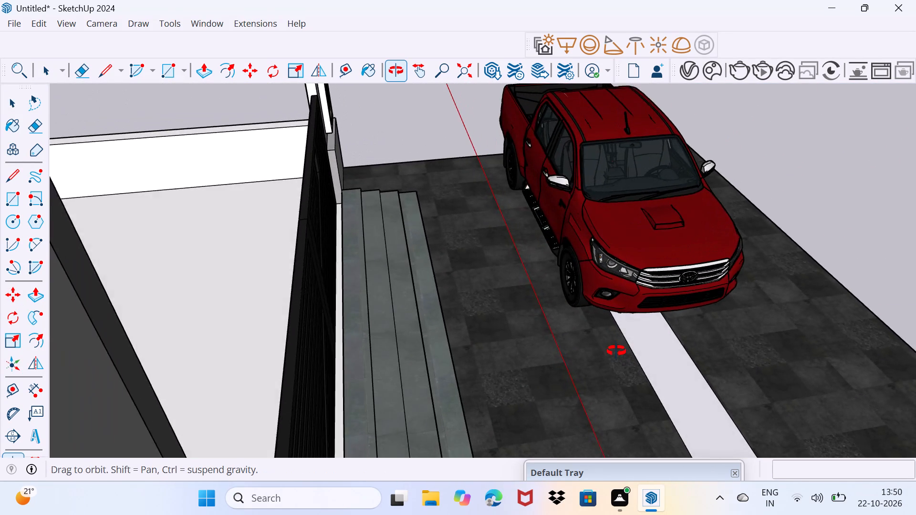
middle_click_drag(616, 351, 293, 266)
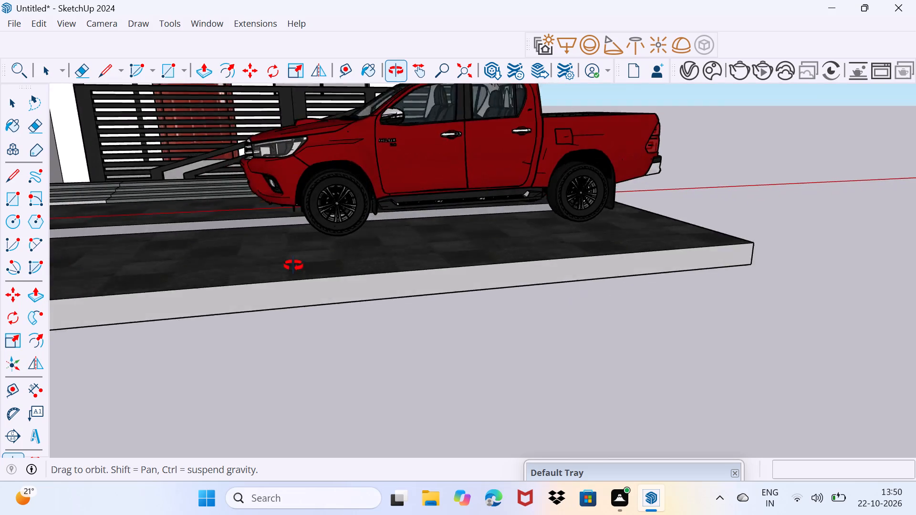
middle_click_drag(293, 266, 362, 295)
scroll(341, 303, "down", 9)
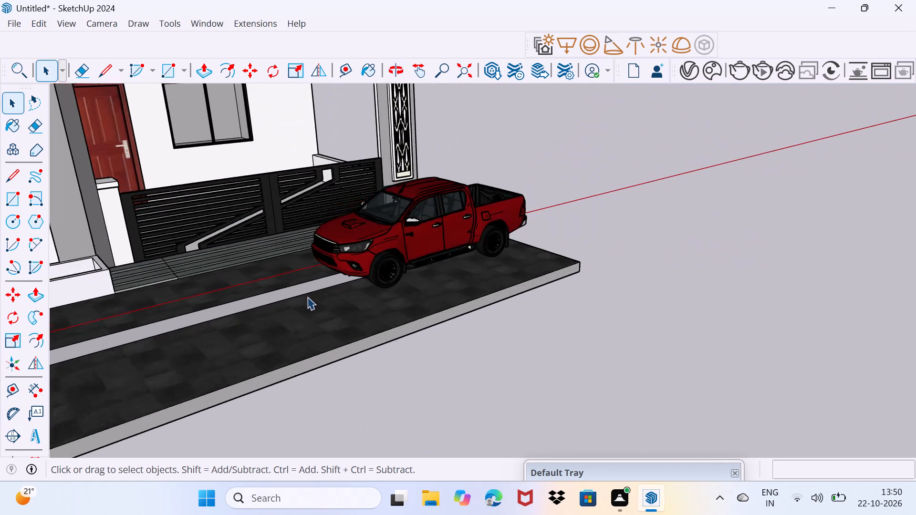
scroll(307, 297, "down", 1)
middle_click_drag(312, 282, 552, 328, "shift")
middle_click_drag(553, 333, 437, 343)
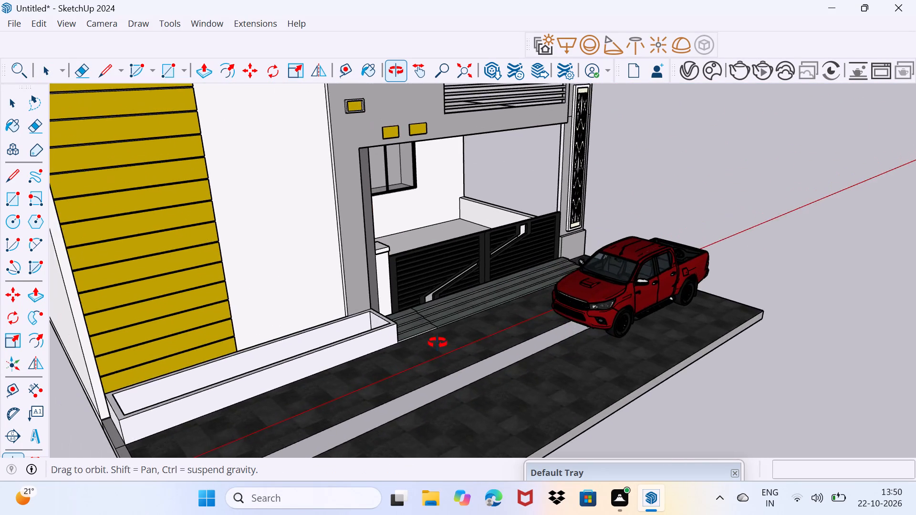
middle_click_drag(437, 343, 434, 402)
middle_click_drag(436, 404, 450, 368)
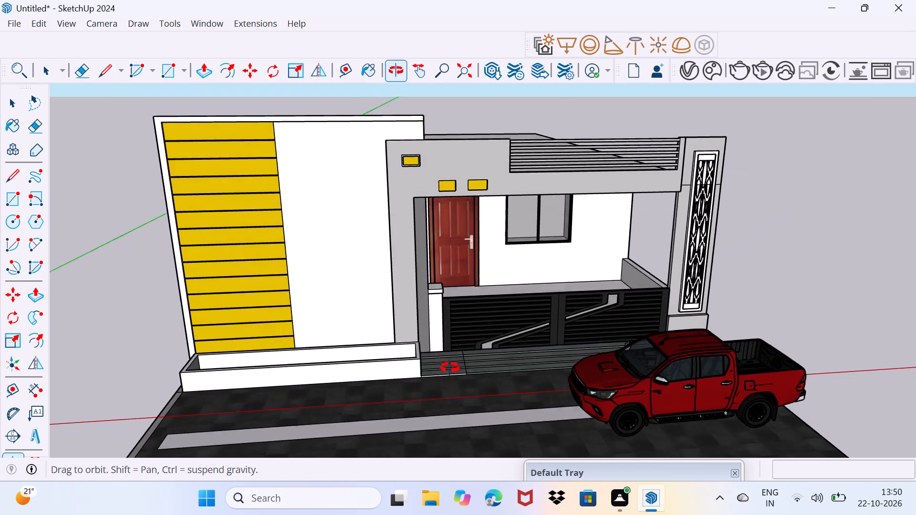
middle_click_drag(450, 368, 427, 403)
middle_click_drag(440, 409, 471, 376)
middle_click_drag(427, 396, 448, 383)
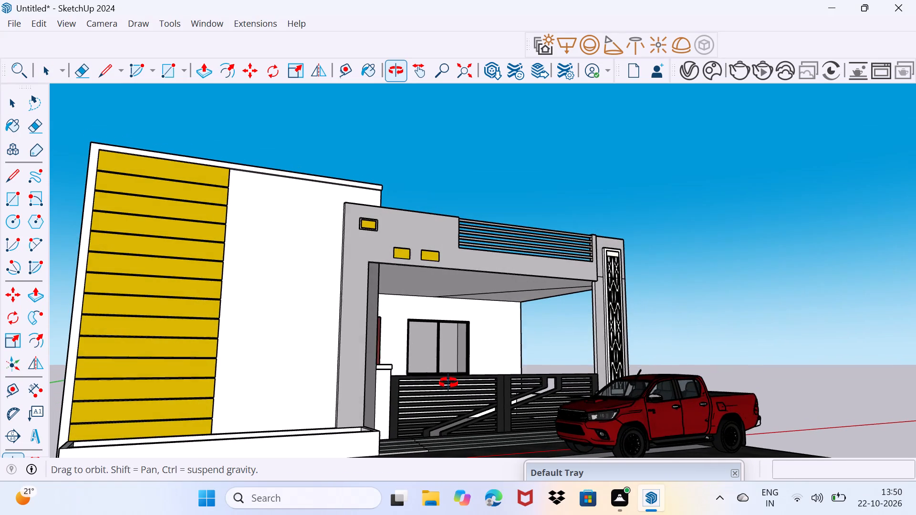
middle_click_drag(448, 383, 376, 381)
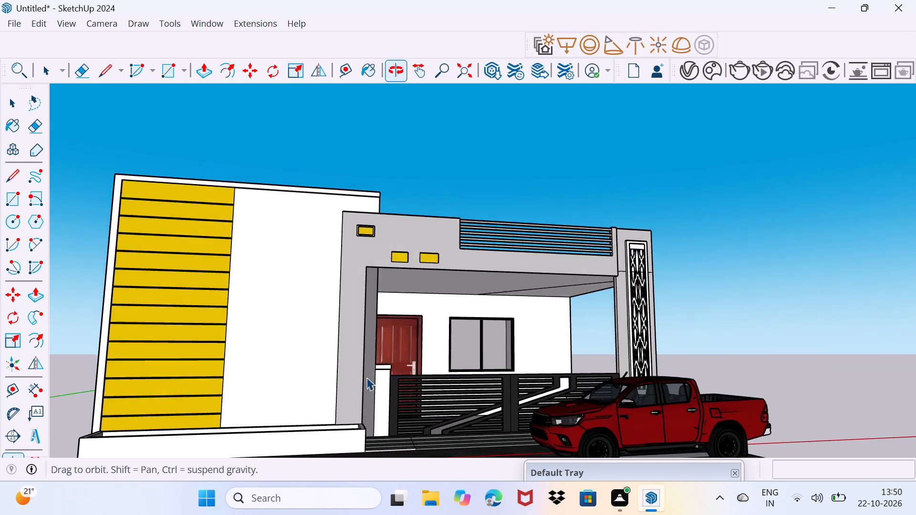
scroll(349, 374, "up", 2)
middle_click_drag(346, 370, 338, 369)
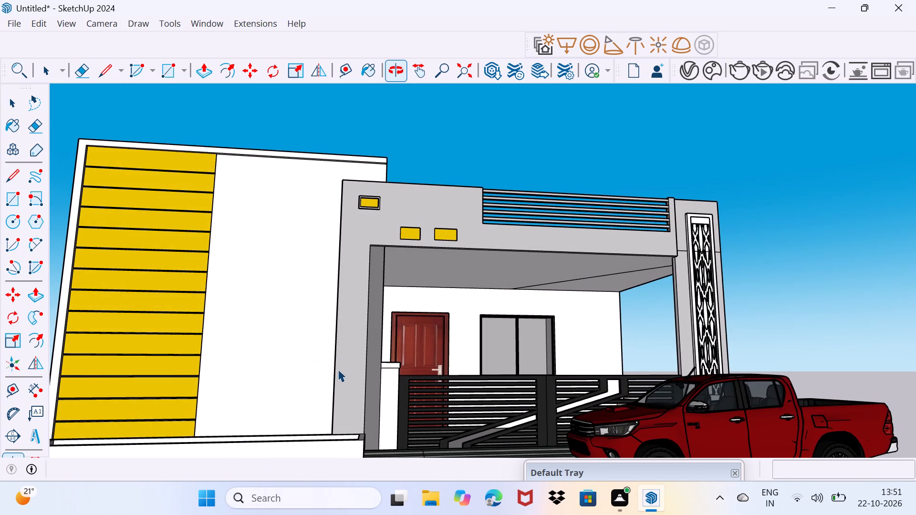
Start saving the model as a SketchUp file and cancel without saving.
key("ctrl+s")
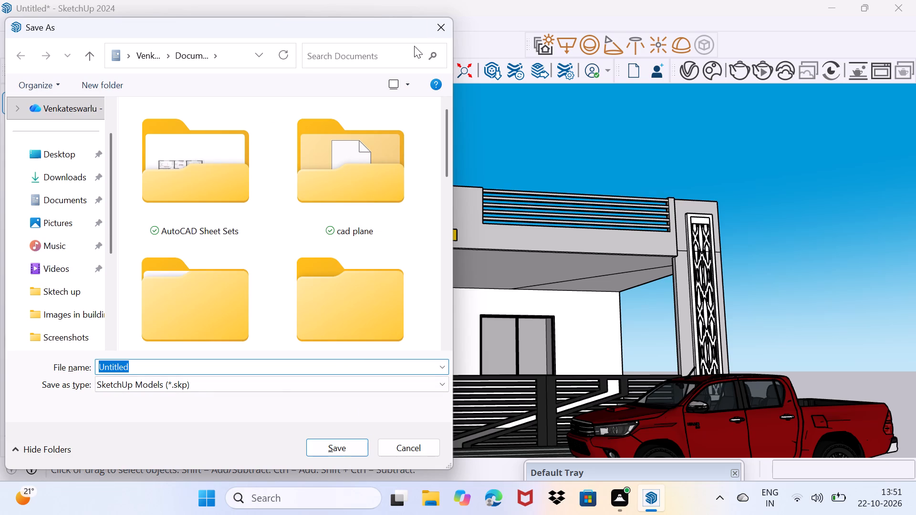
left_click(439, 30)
Open 3D Warehouse and replace the existing search term with a search for "plant".
left_click(213, 21)
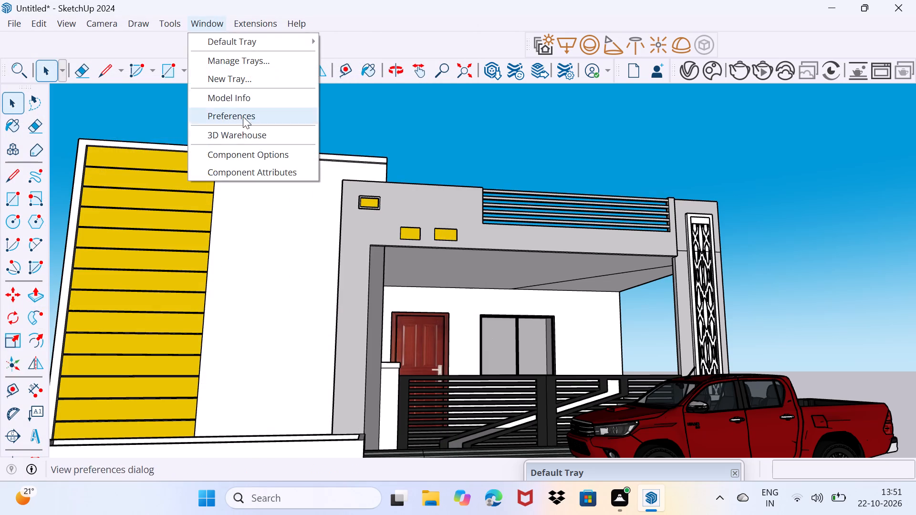
left_click(247, 139)
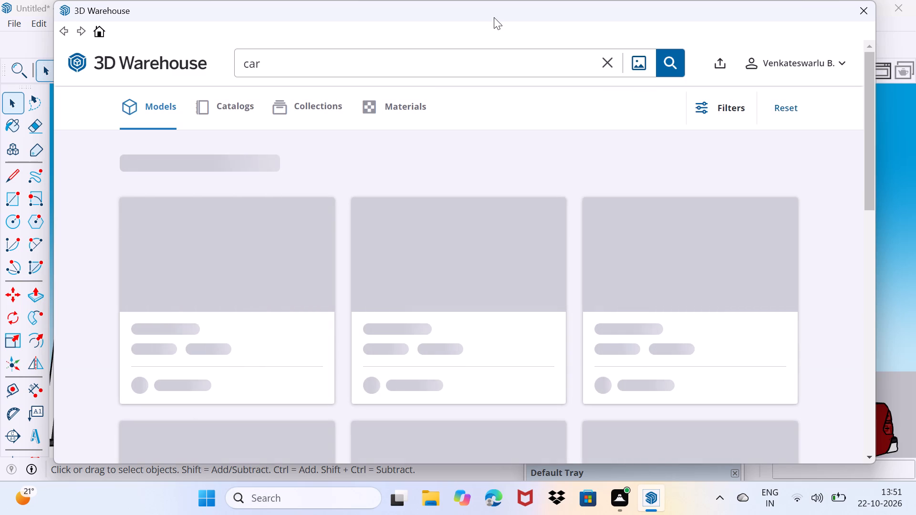
left_click(449, 67)
key("BackSpace")
key("BackSpace")
key("BackSpace")
type("plante")
key("BackSpace")
key("BackSpace")
key("BackSpace")
key("BackSpace")
key("BackSpace")
key("BackSpace")
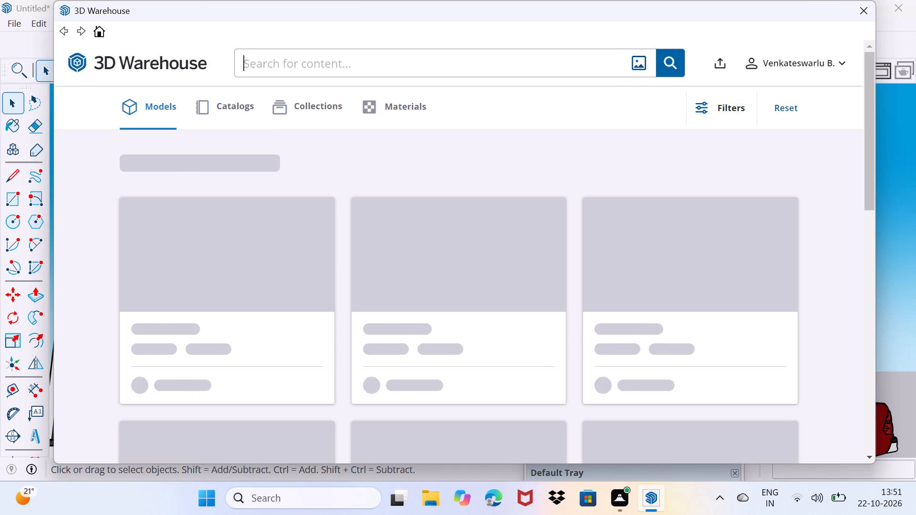
type("pl")
type("ant")
key("Return")
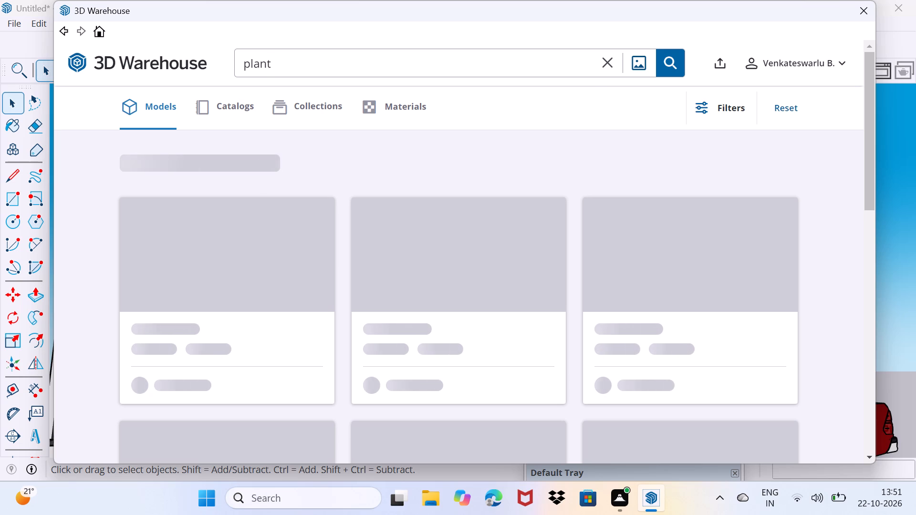
left_click(677, 57)
Look through the listed 3D Warehouse models for a suitable plant.
scroll(436, 333, "down", 3)
scroll(477, 380, "up", 4)
scroll(480, 379, "down", 5)
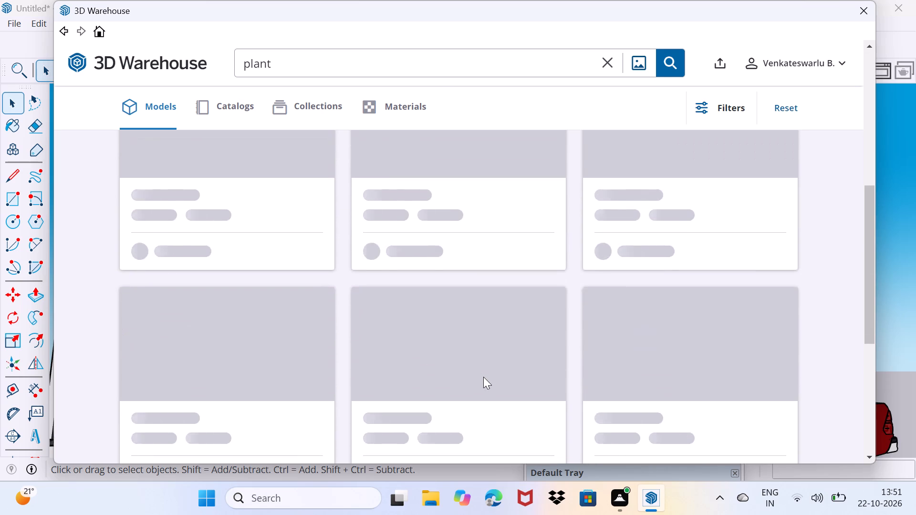
scroll(483, 377, "down", 5)
scroll(486, 372, "up", 9)
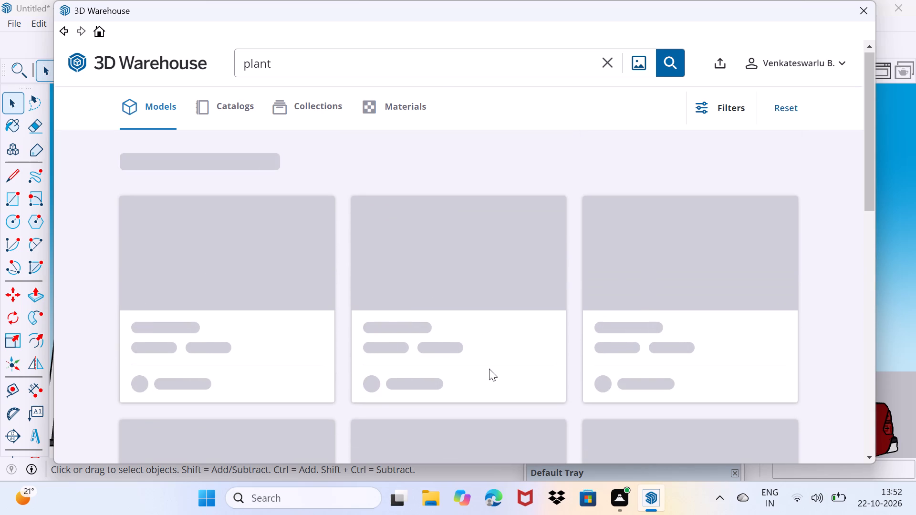
scroll(489, 369, "up", 1)
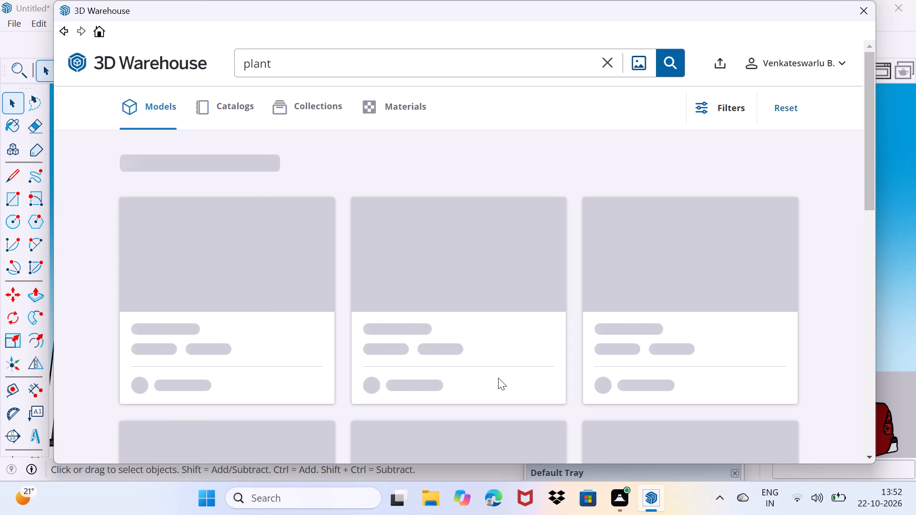
scroll(458, 413, "down", 1)
scroll(458, 413, "up", 2)
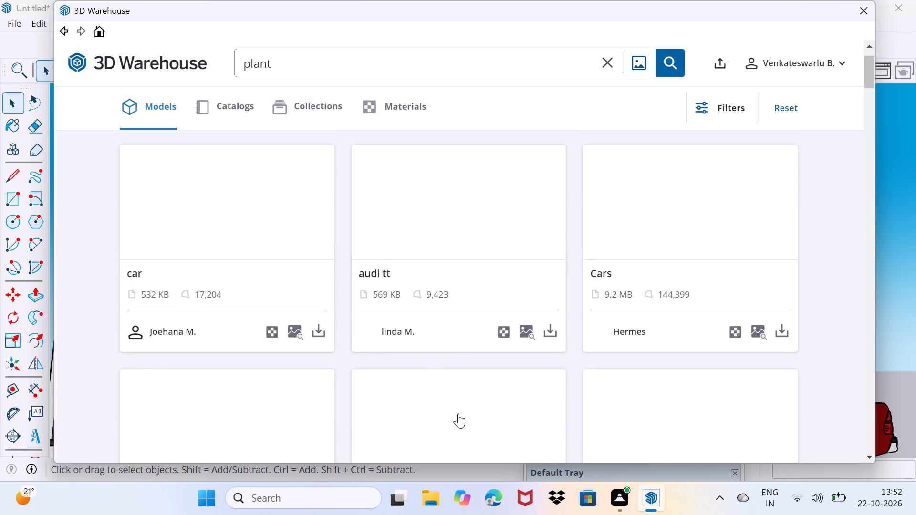
scroll(458, 413, "up", 2)
scroll(296, 351, "down", 3)
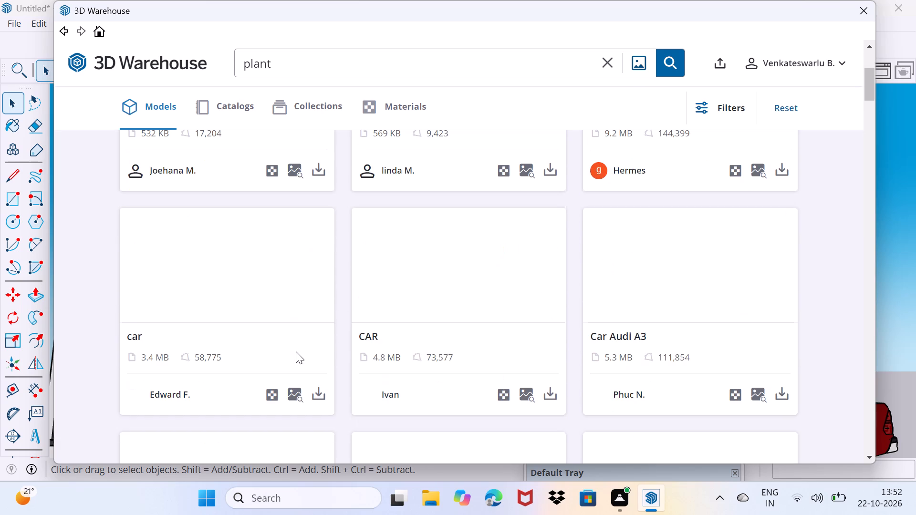
scroll(296, 351, "up", 8)
scroll(371, 291, "down", 1)
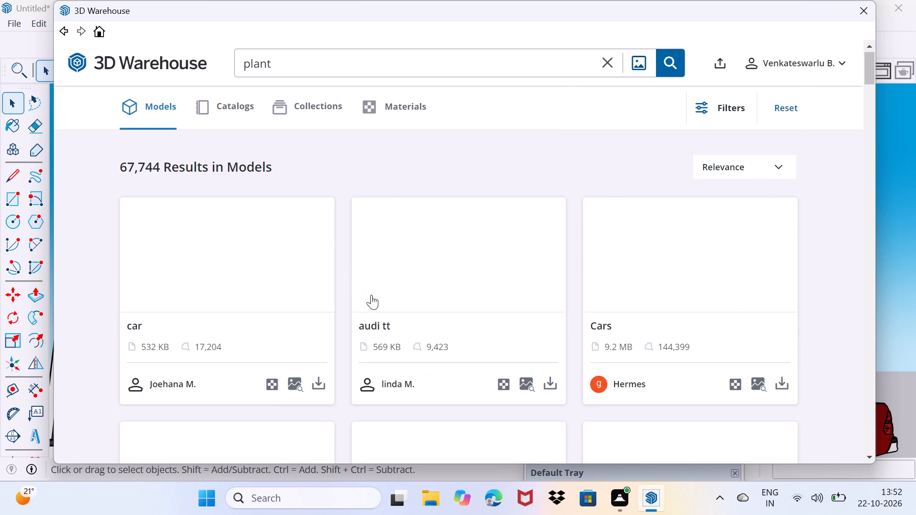
scroll(371, 295, "down", 11)
scroll(389, 319, "up", 3)
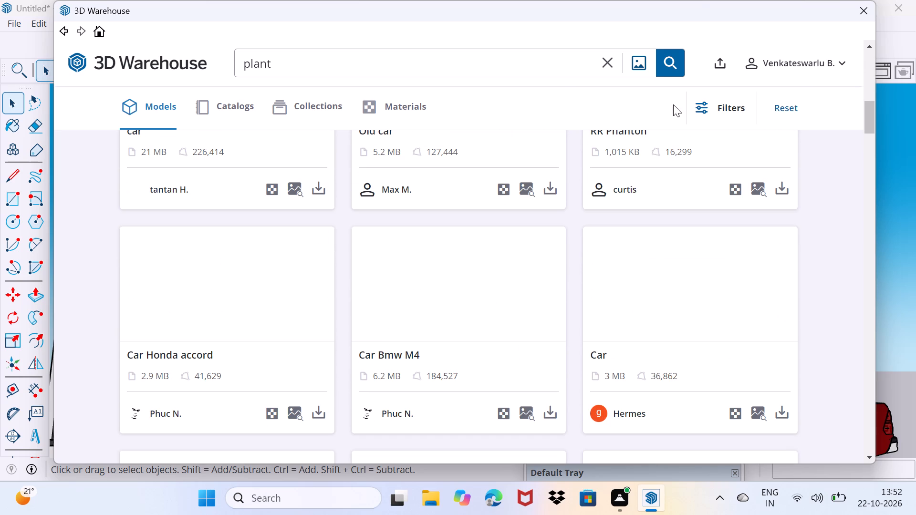
Run the "plant" search again in the 3D Warehouse models.
left_click(677, 59)
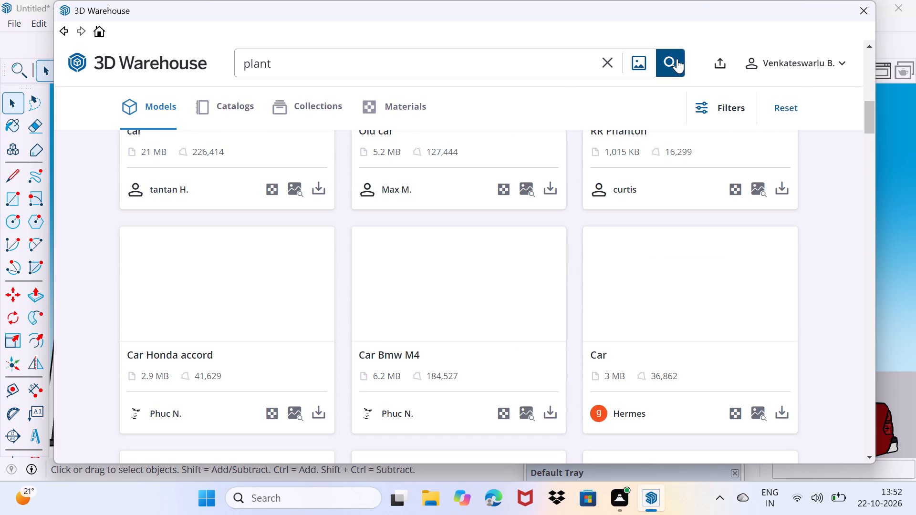
left_click(677, 59)
scroll(407, 248, "up", 5)
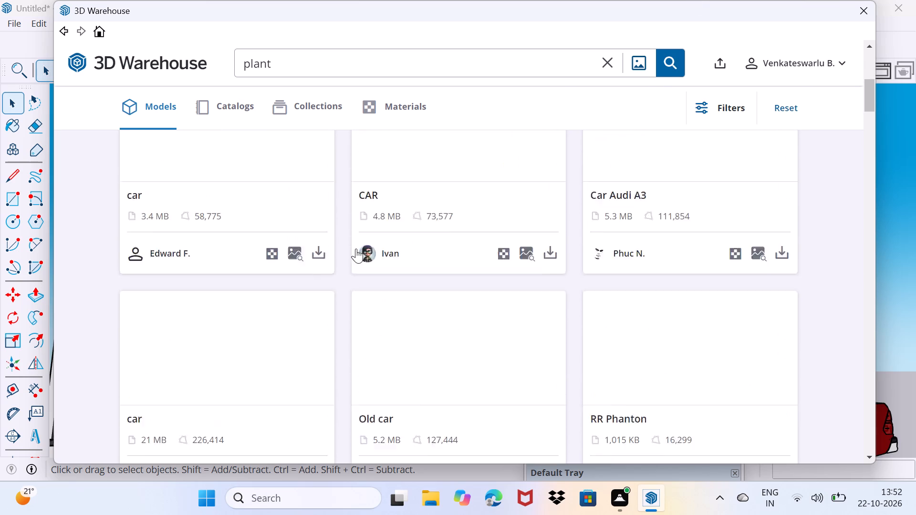
Switch the "plant" search to collections and look through the listed plant collections.
left_click(308, 113)
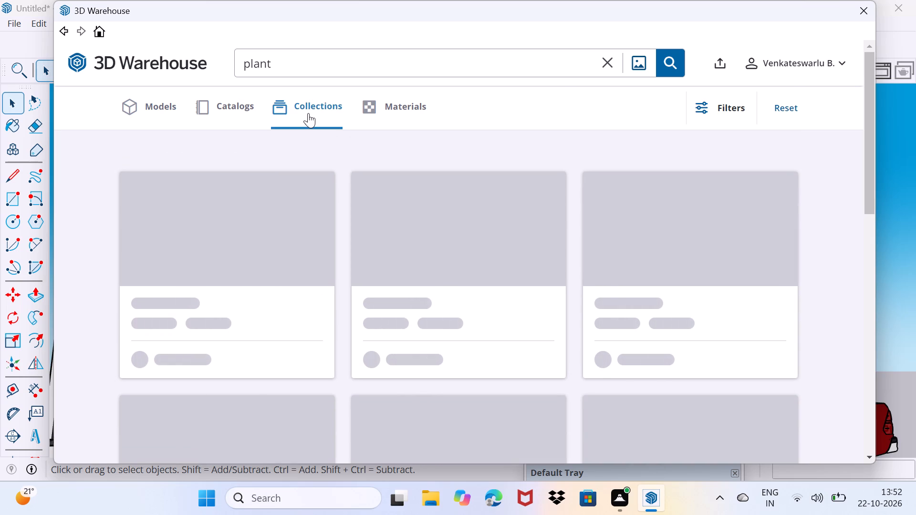
scroll(308, 113, "up", 5)
scroll(309, 113, "down", 7)
scroll(309, 113, "up", 3)
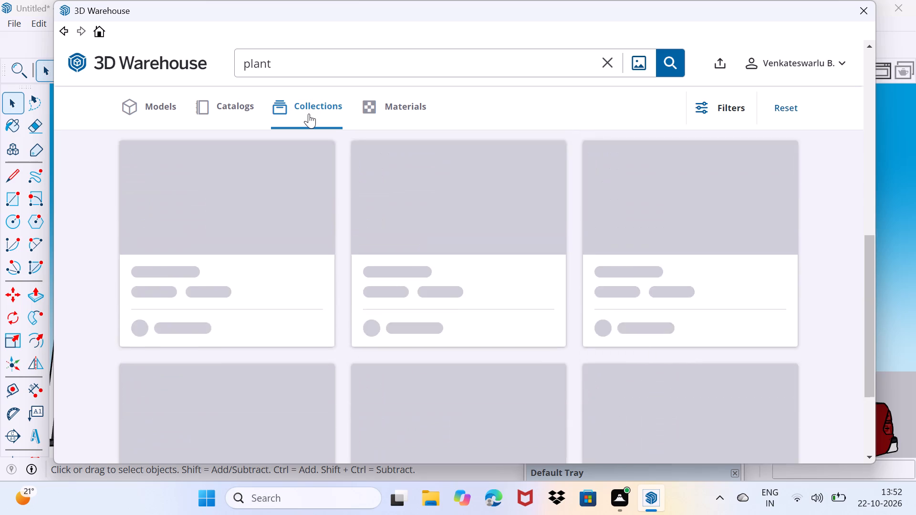
scroll(309, 113, "up", 9)
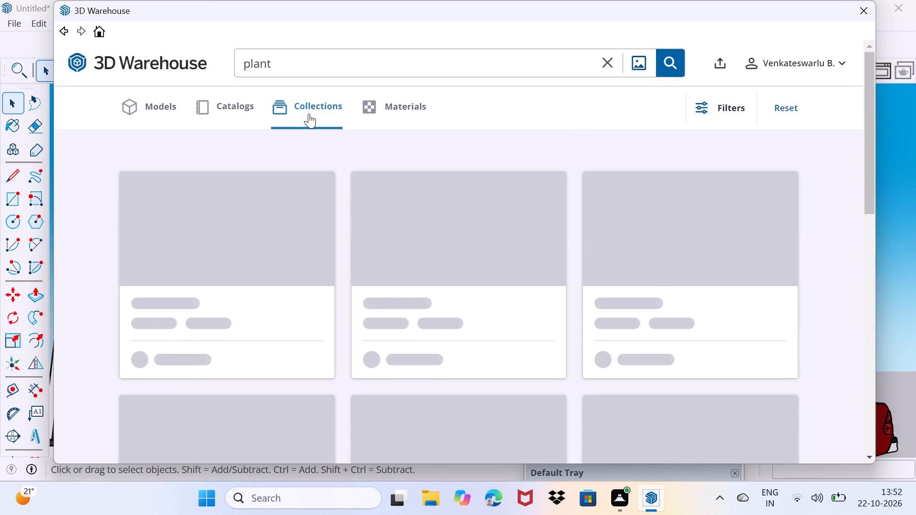
scroll(309, 113, "up", 13)
scroll(309, 113, "down", 4)
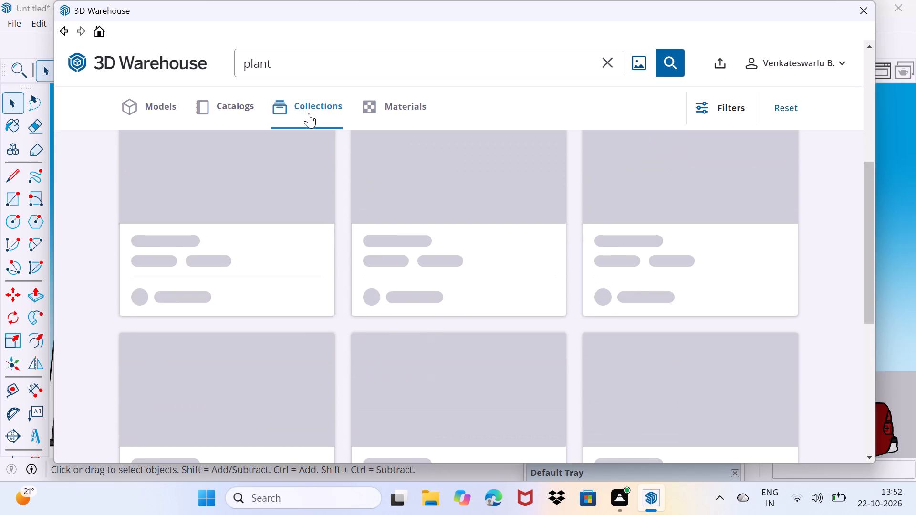
scroll(309, 114, "down", 4)
scroll(309, 114, "up", 13)
scroll(309, 114, "down", 3)
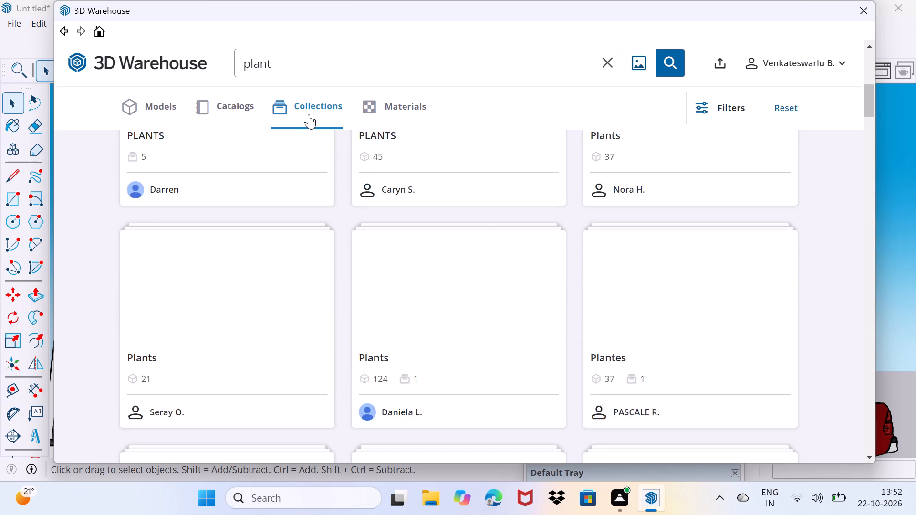
scroll(309, 114, "up", 7)
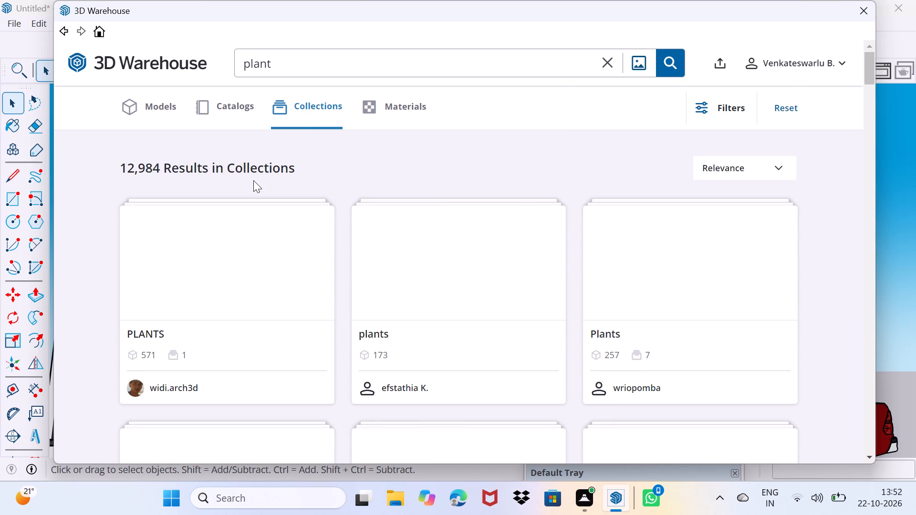
scroll(291, 273, "down", 5)
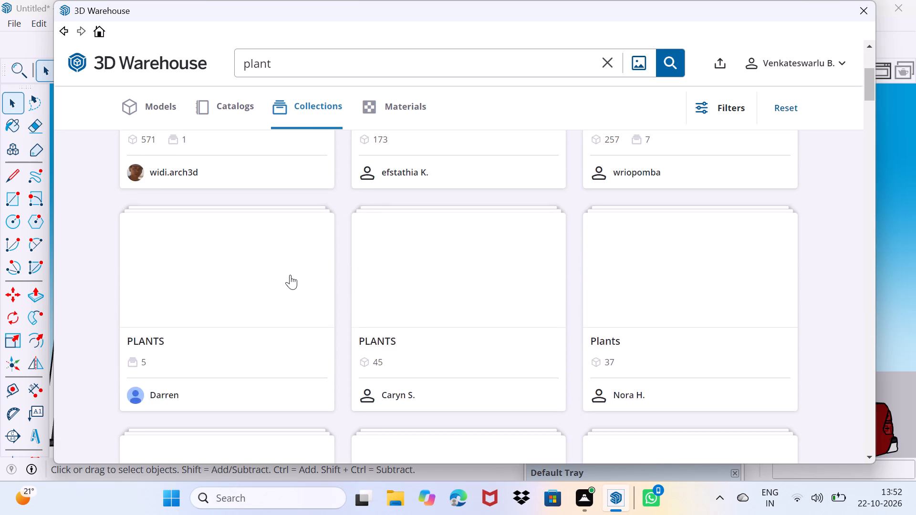
scroll(290, 275, "down", 1)
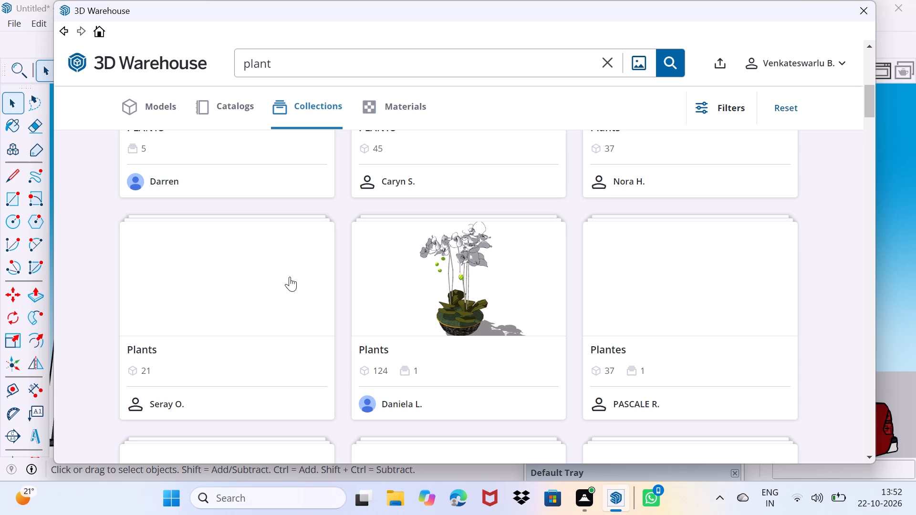
scroll(355, 286, "up", 1)
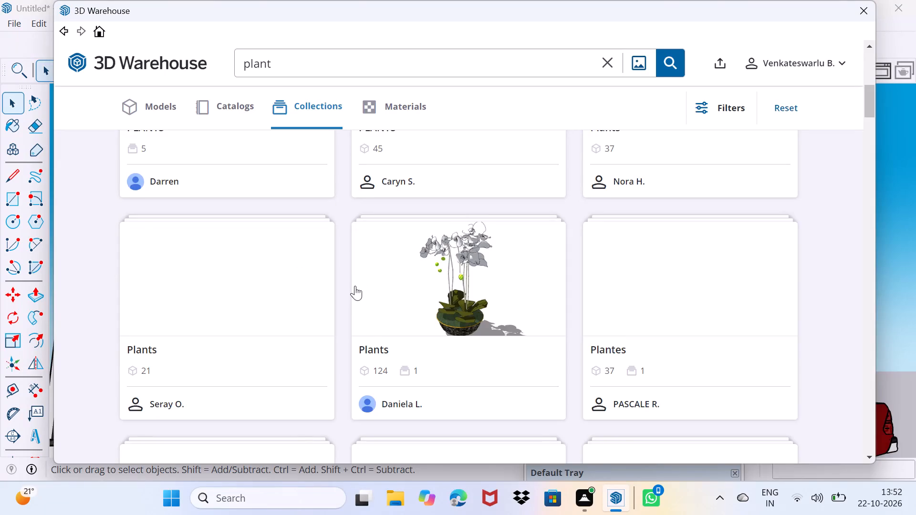
scroll(355, 286, "up", 9)
scroll(358, 290, "down", 7)
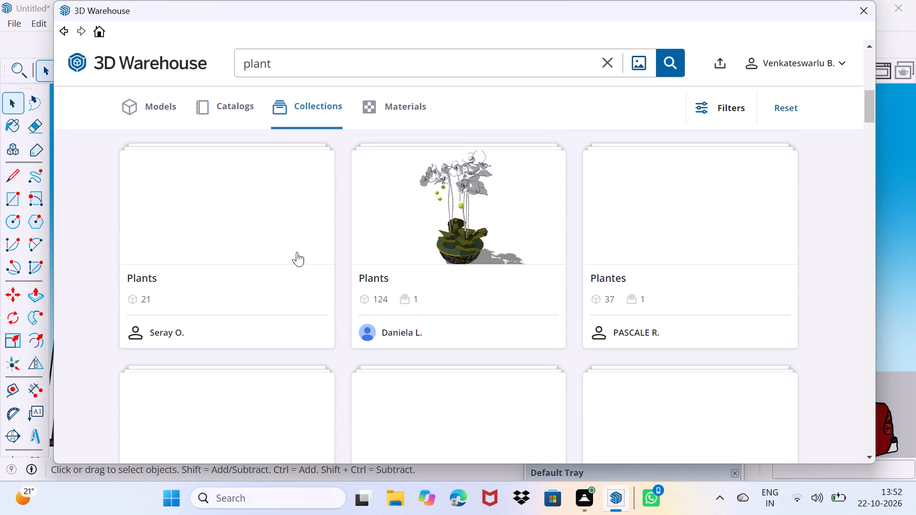
Return to the individual models found for "plant" and look through them.
left_click(128, 106)
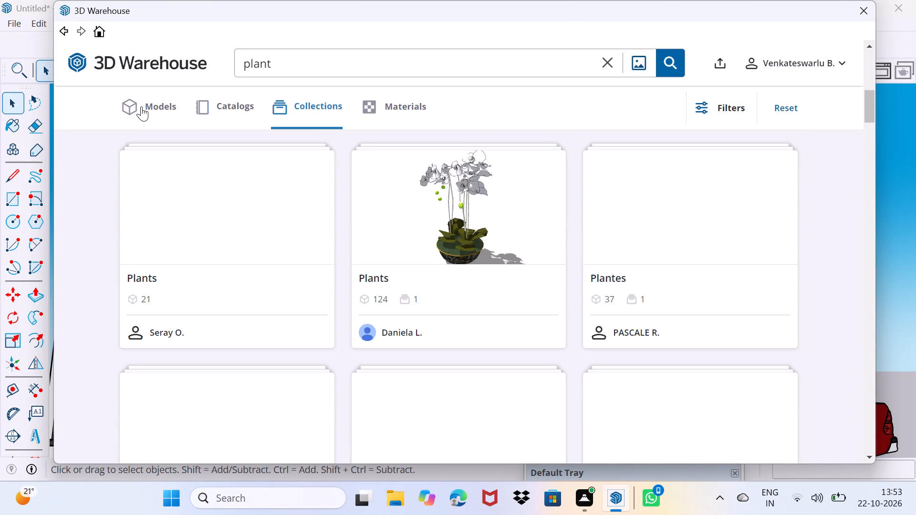
left_click(141, 106)
scroll(244, 173, "down", 2)
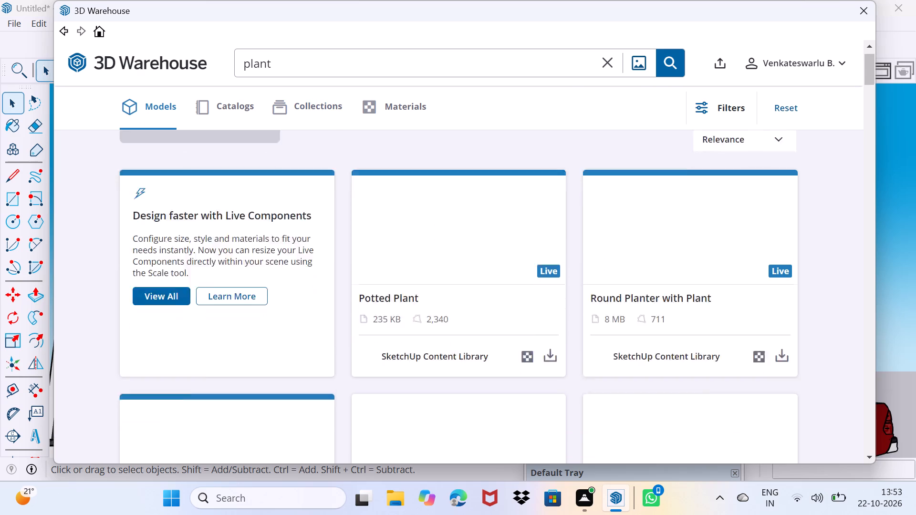
scroll(252, 179, "down", 1)
scroll(377, 276, "down", 2)
scroll(385, 280, "up", 2)
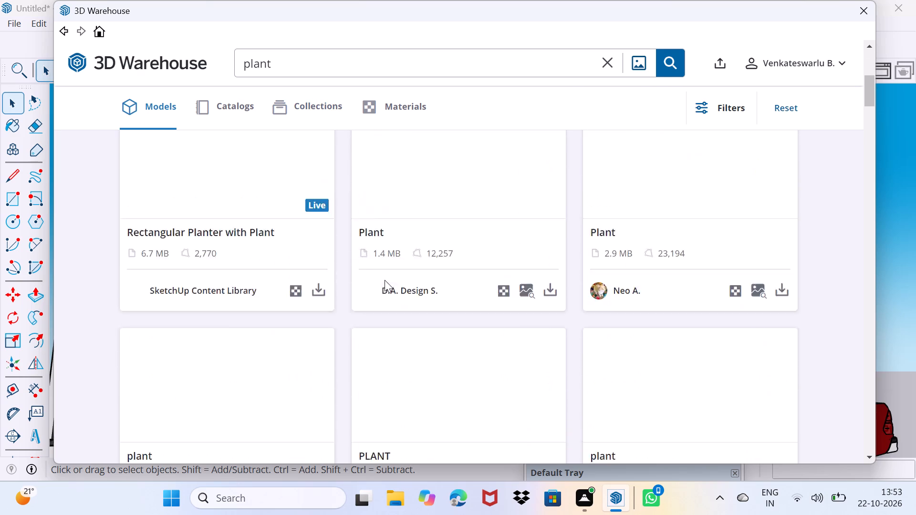
scroll(386, 276, "up", 4)
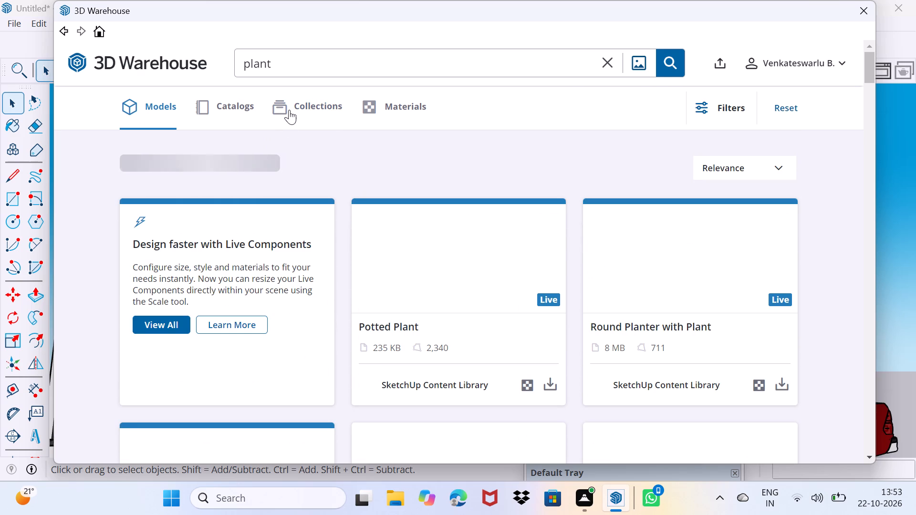
Show the "plant" collections again and examine their thumbnails for a suitable set of plants.
left_click(289, 110)
scroll(351, 204, "down", 2)
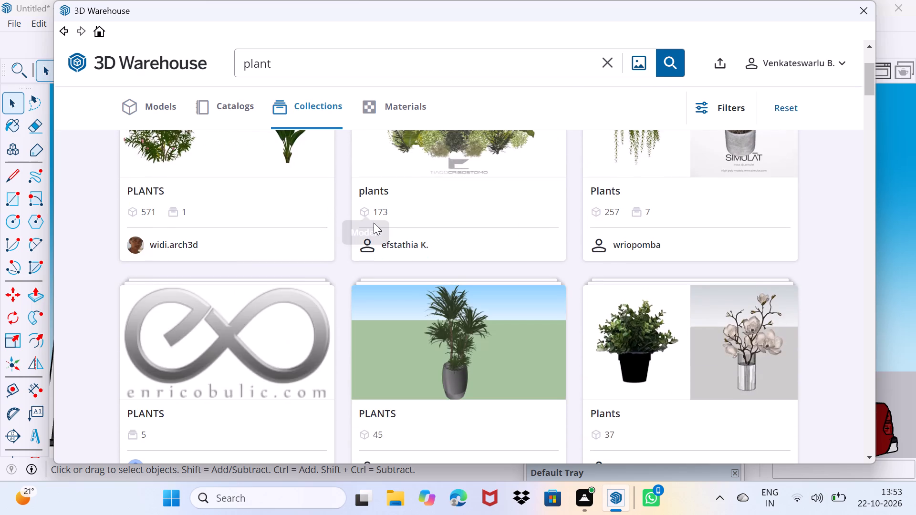
scroll(424, 288, "down", 2)
scroll(424, 288, "up", 4)
scroll(424, 288, "down", 5)
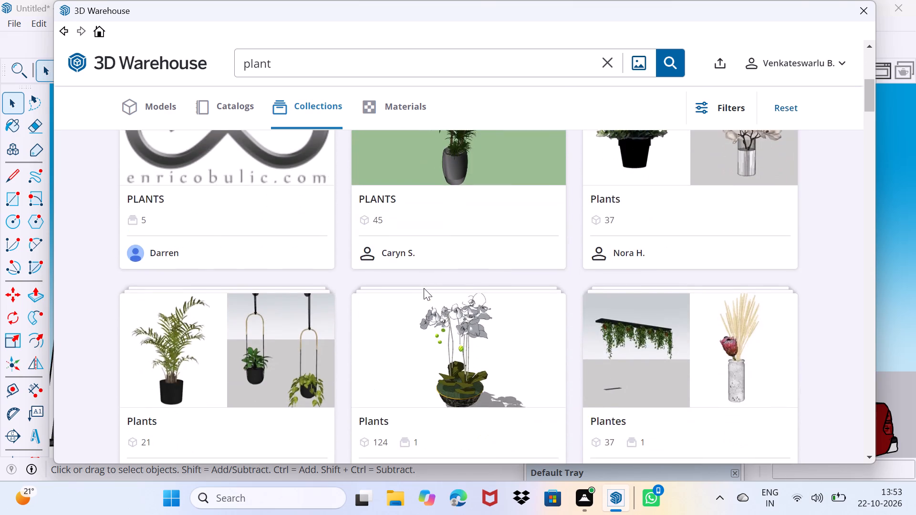
scroll(424, 288, "down", 12)
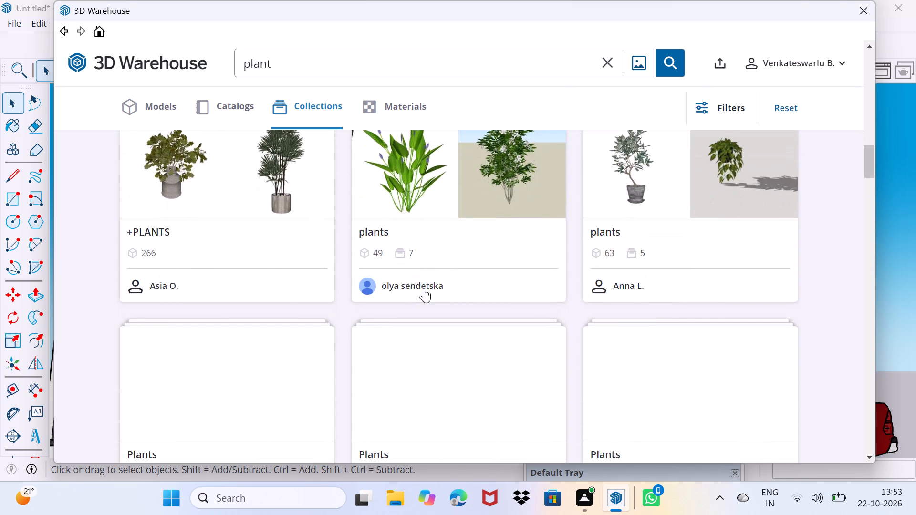
scroll(424, 288, "down", 2)
scroll(424, 288, "up", 5)
scroll(424, 288, "down", 3)
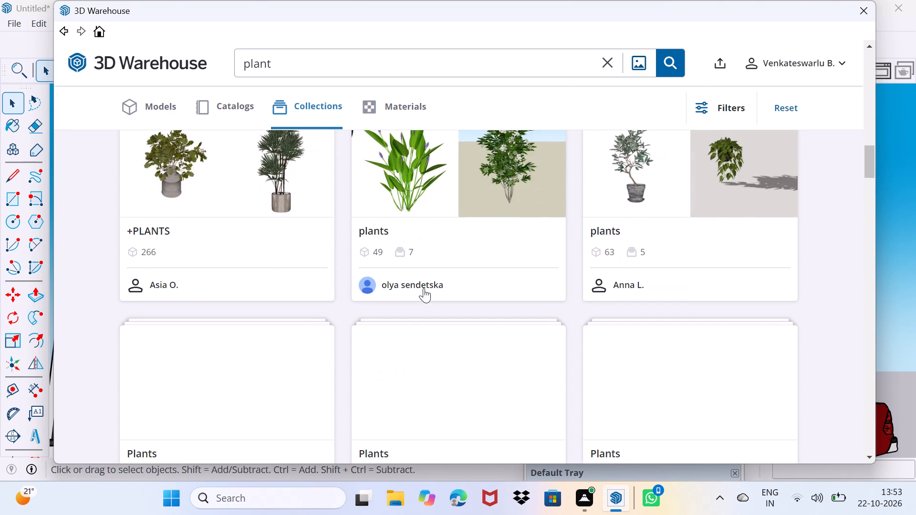
scroll(426, 286, "down", 3)
scroll(426, 286, "up", 4)
scroll(426, 286, "down", 4)
scroll(426, 286, "up", 18)
scroll(426, 286, "up", 5)
scroll(426, 286, "down", 4)
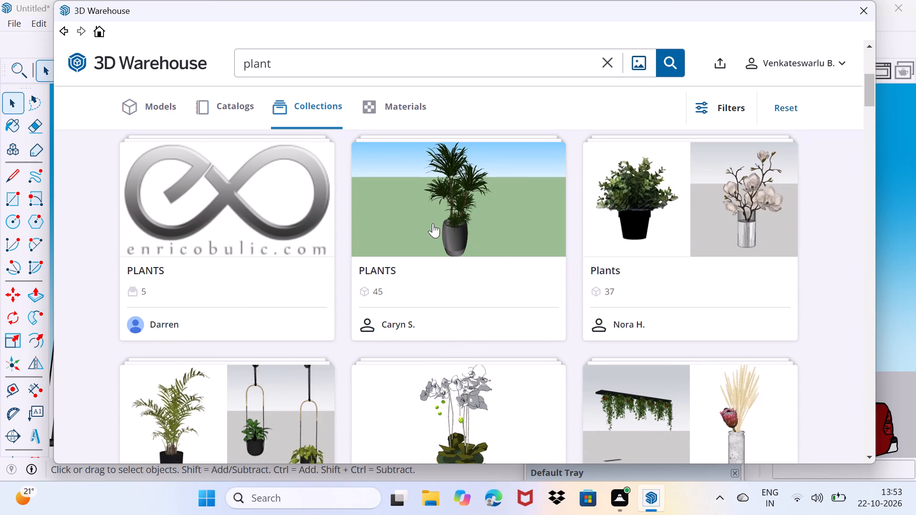
scroll(433, 223, "down", 11)
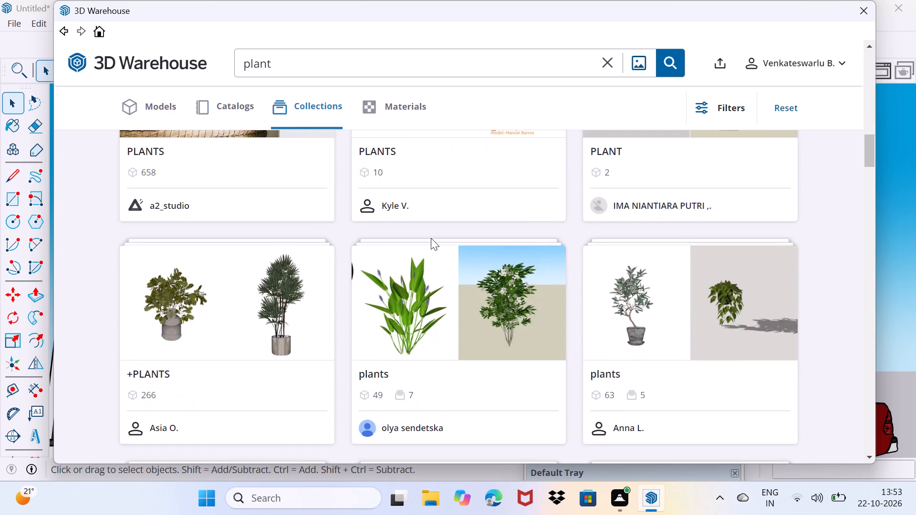
scroll(431, 241, "down", 2)
scroll(431, 241, "up", 3)
scroll(431, 241, "down", 5)
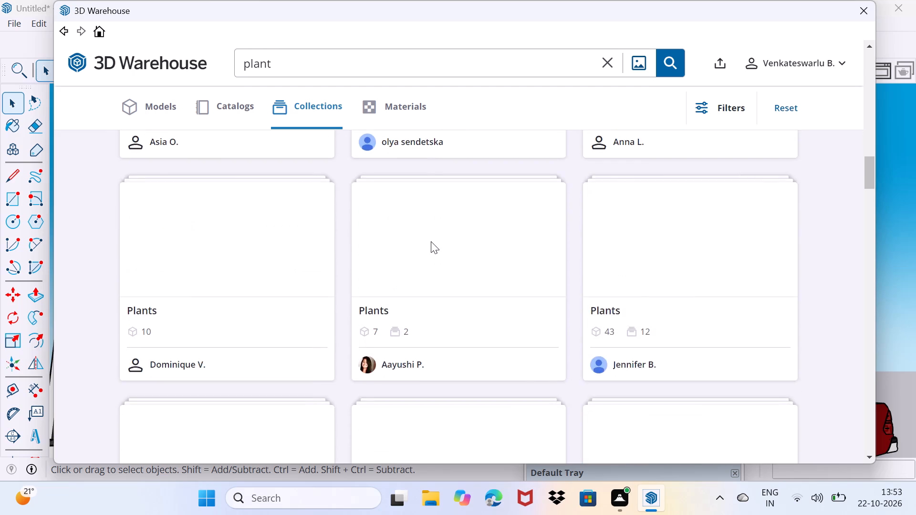
scroll(431, 241, "up", 5)
scroll(431, 241, "down", 10)
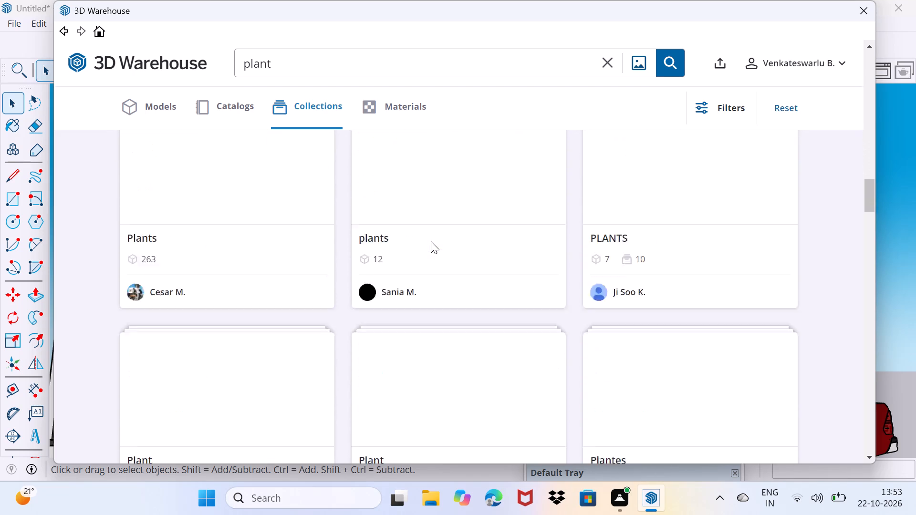
scroll(431, 241, "down", 19)
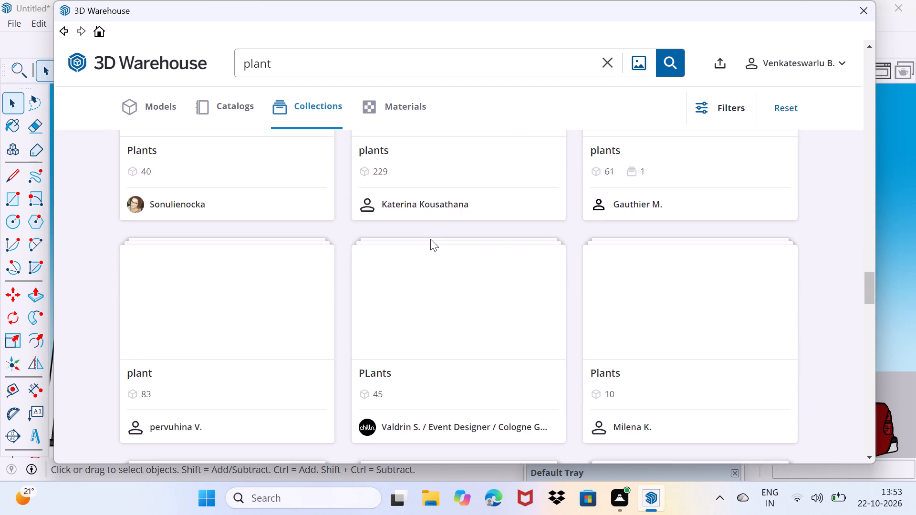
scroll(430, 239, "up", 15)
scroll(430, 238, "up", 9)
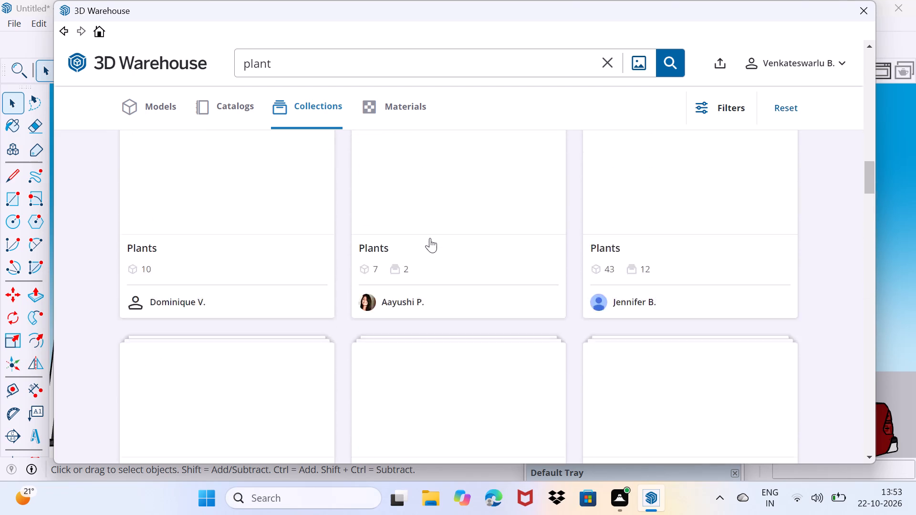
scroll(430, 238, "up", 18)
scroll(430, 238, "up", 7)
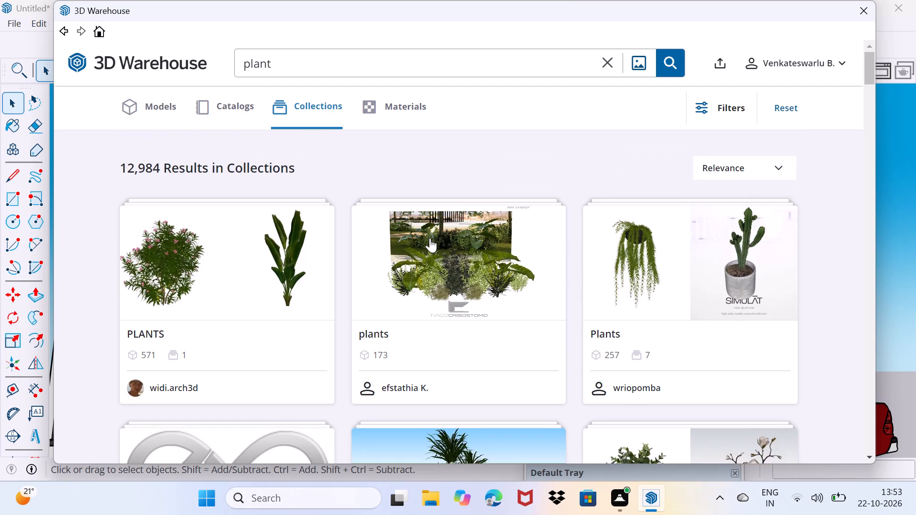
scroll(430, 238, "up", 1)
scroll(430, 238, "down", 5)
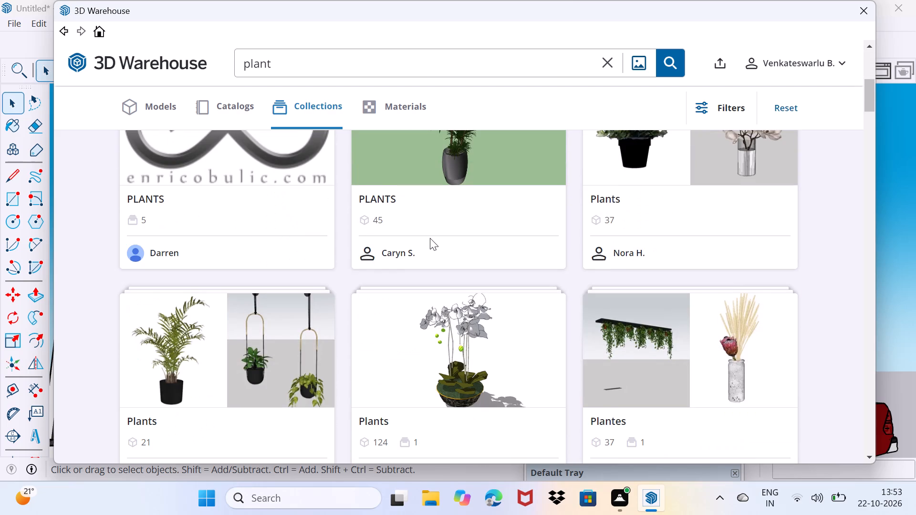
scroll(430, 238, "up", 5)
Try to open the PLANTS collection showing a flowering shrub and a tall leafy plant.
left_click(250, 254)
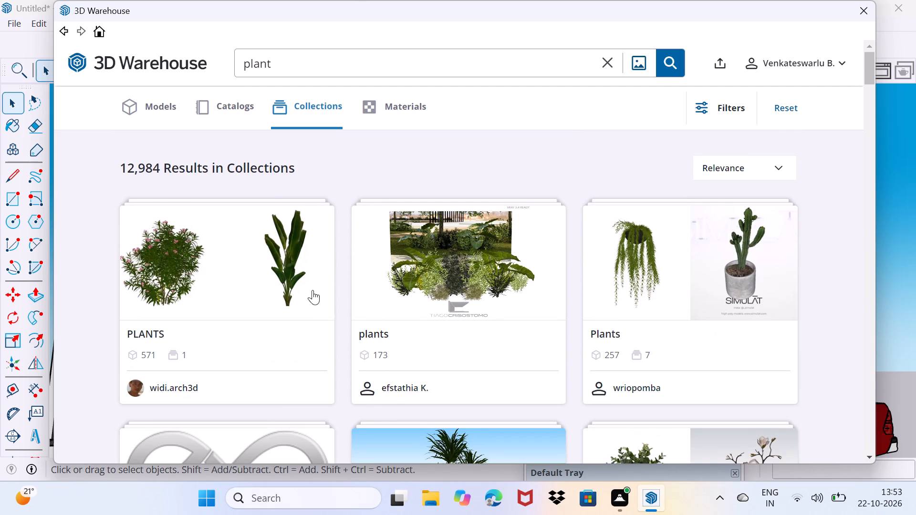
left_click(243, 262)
Open the PLANTS collection whose thumbnail shows a tall plant in a grey pot against sky and grass.
scroll(465, 312, "down", 3)
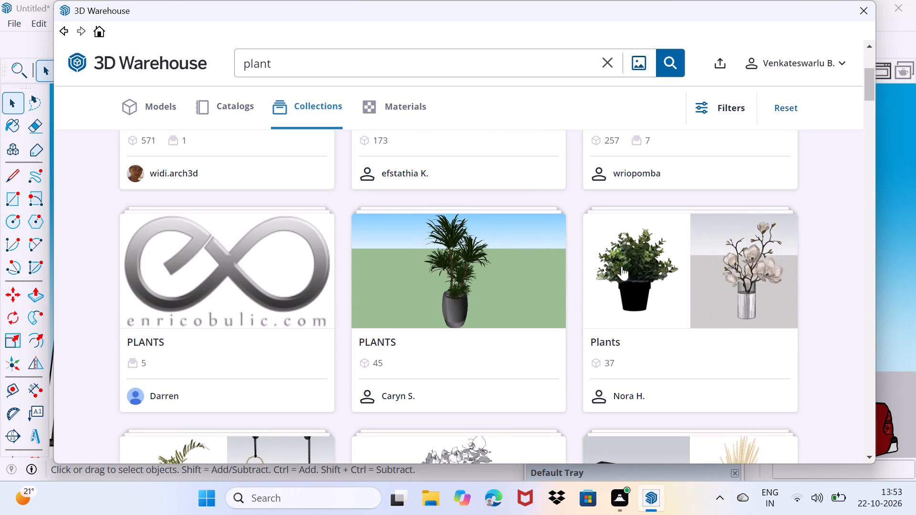
left_click(460, 283)
left_click(460, 353)
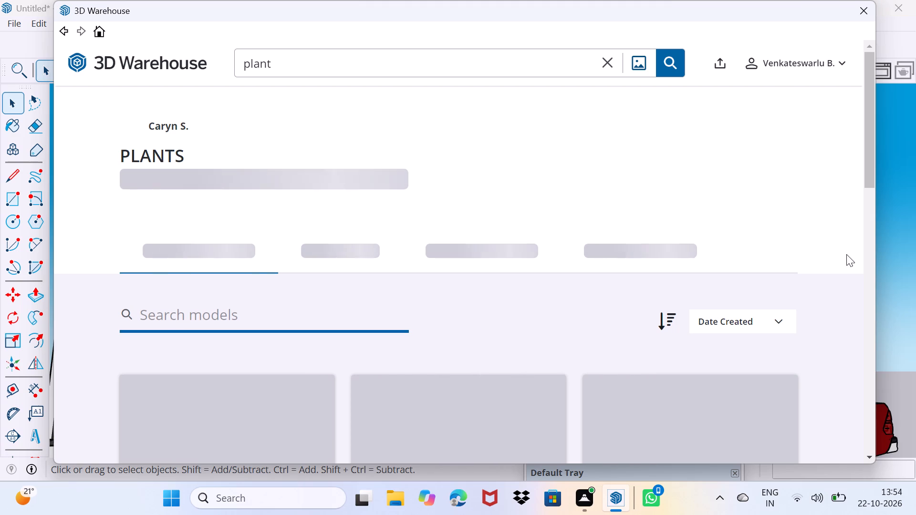
scroll(712, 194, "down", 1)
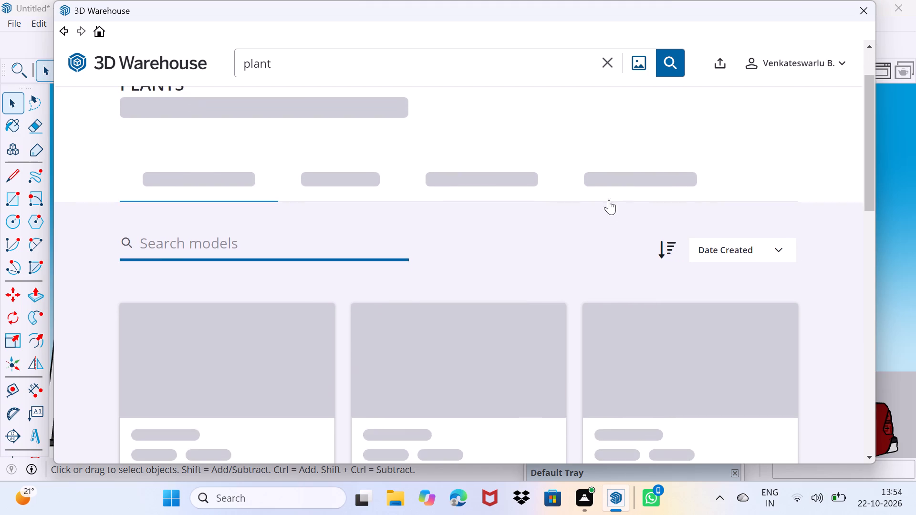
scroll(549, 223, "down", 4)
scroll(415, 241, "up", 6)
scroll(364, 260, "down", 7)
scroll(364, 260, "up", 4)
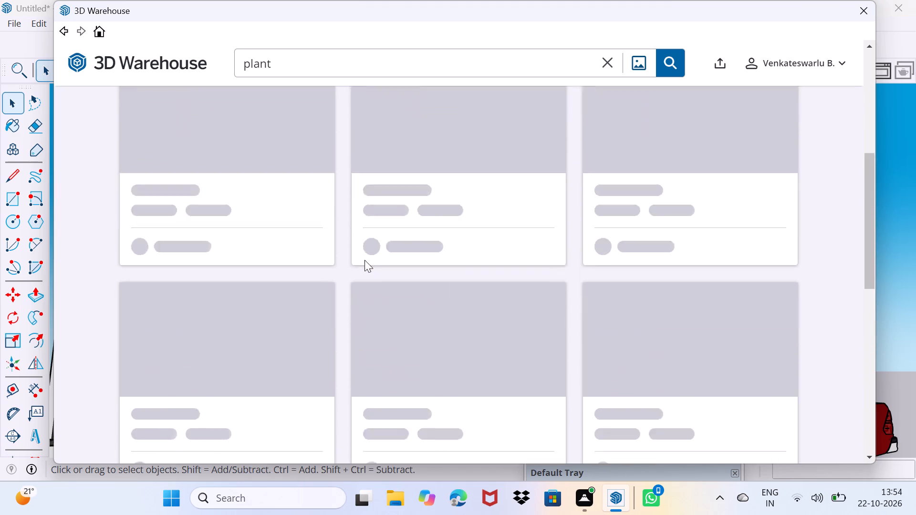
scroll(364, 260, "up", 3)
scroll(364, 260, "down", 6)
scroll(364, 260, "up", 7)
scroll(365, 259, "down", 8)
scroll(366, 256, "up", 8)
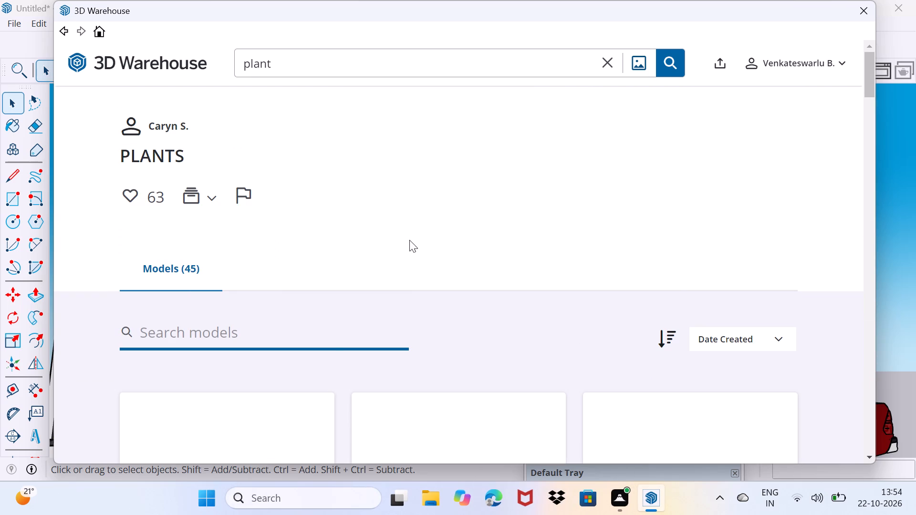
Look through the models of the PLANTS collection down to its end for a suitable potted plant.
scroll(381, 257, "down", 3)
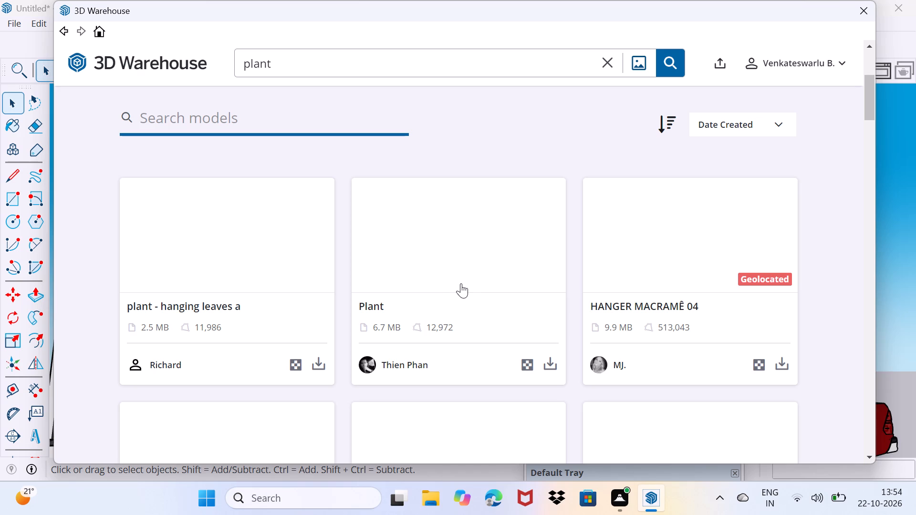
scroll(375, 390, "up", 2)
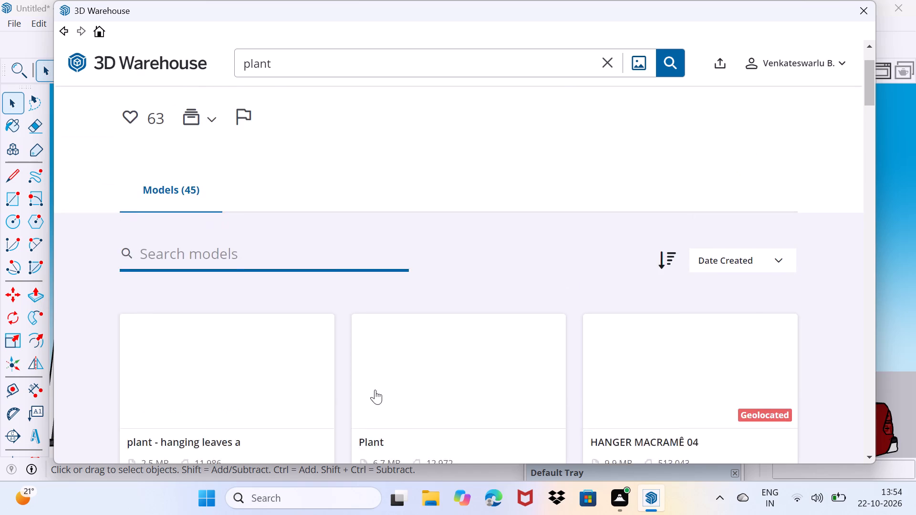
scroll(375, 390, "up", 2)
scroll(375, 390, "down", 6)
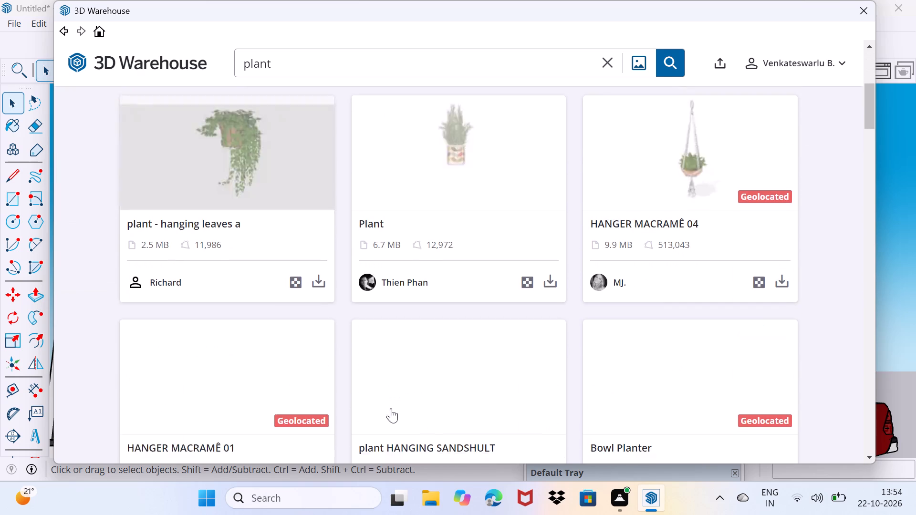
scroll(391, 408, "down", 2)
scroll(395, 414, "up", 5)
scroll(395, 392, "down", 1)
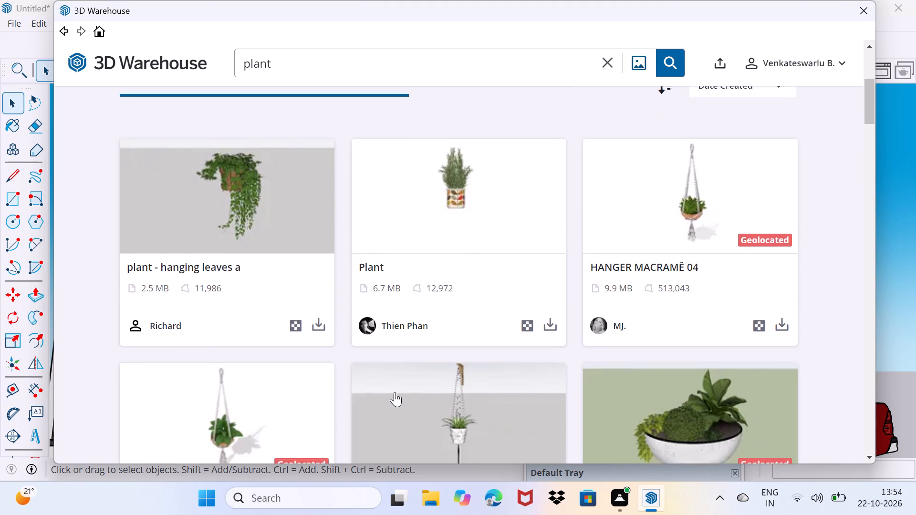
scroll(395, 392, "down", 8)
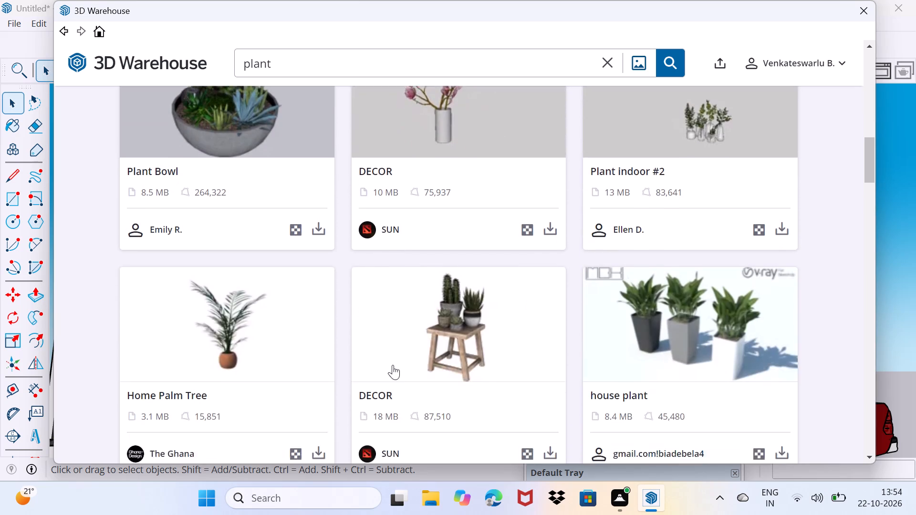
scroll(393, 365, "down", 6)
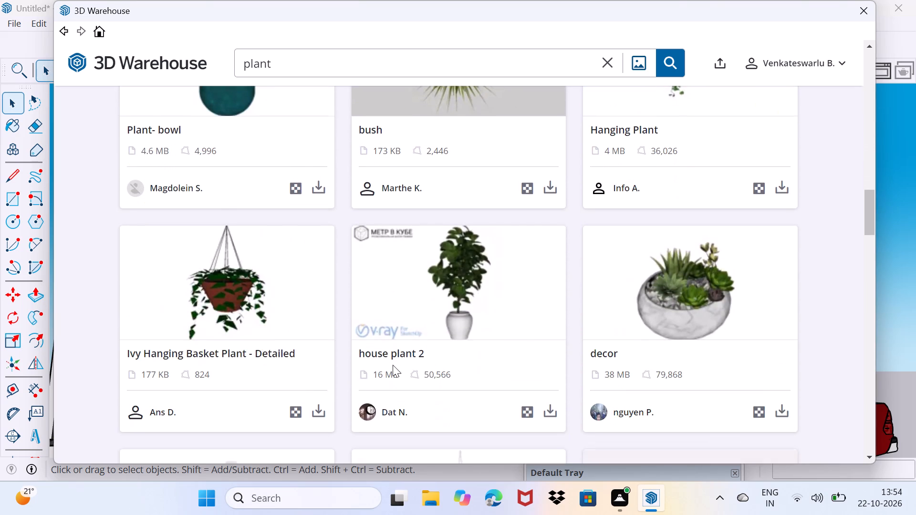
scroll(393, 365, "up", 2)
scroll(393, 365, "down", 8)
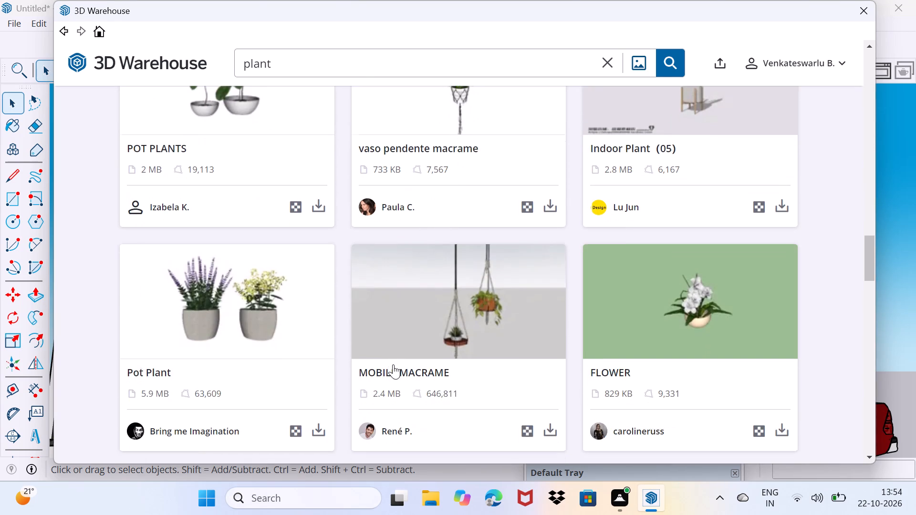
scroll(393, 364, "down", 5)
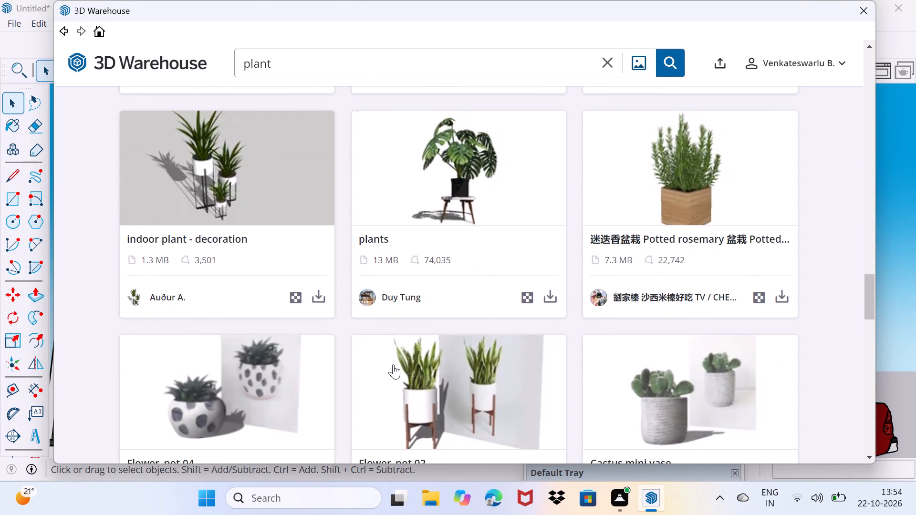
scroll(393, 364, "down", 7)
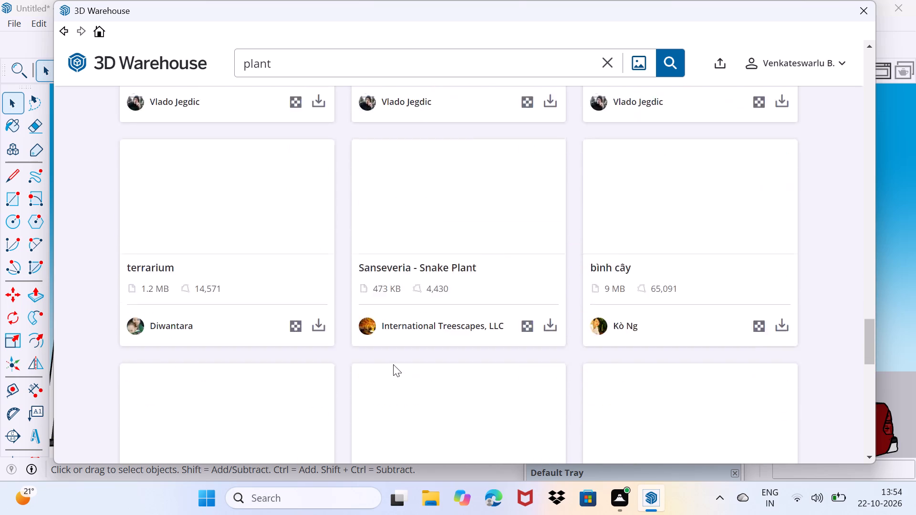
scroll(393, 364, "up", 5)
scroll(393, 364, "down", 3)
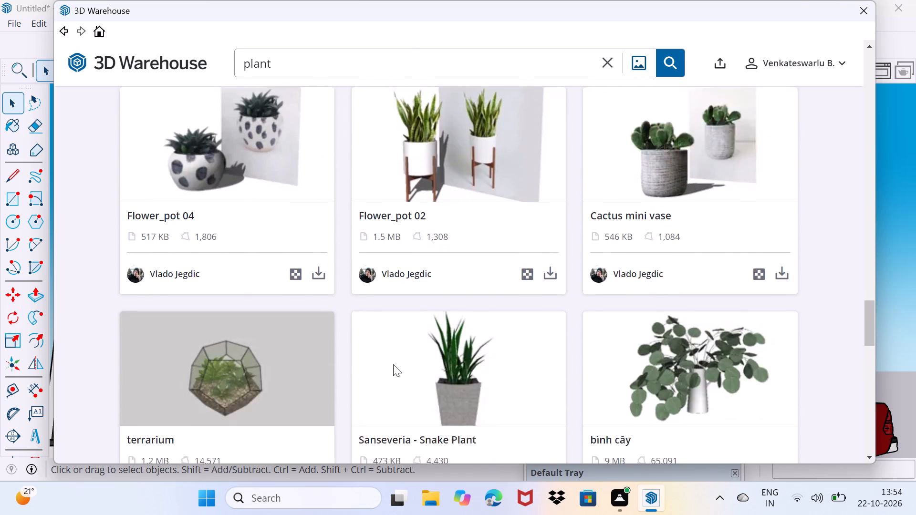
scroll(393, 364, "down", 5)
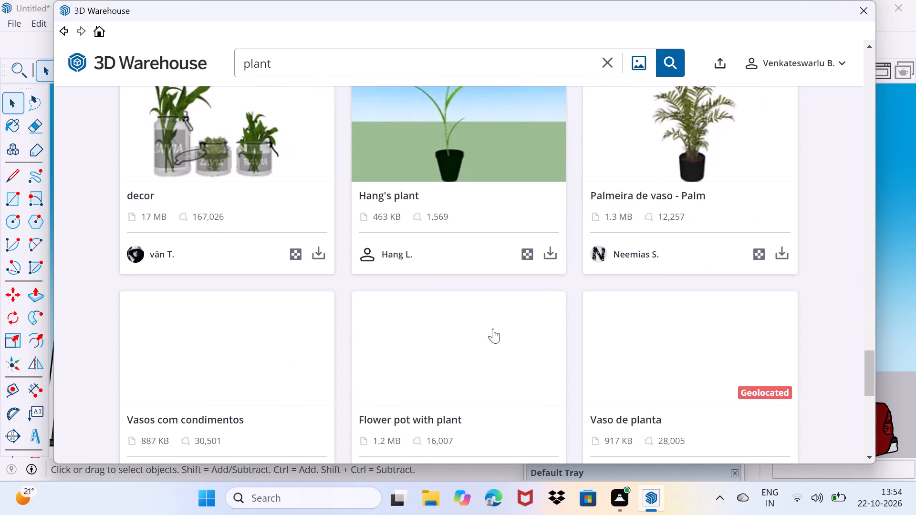
scroll(530, 319, "down", 1)
scroll(530, 319, "up", 1)
scroll(530, 319, "down", 6)
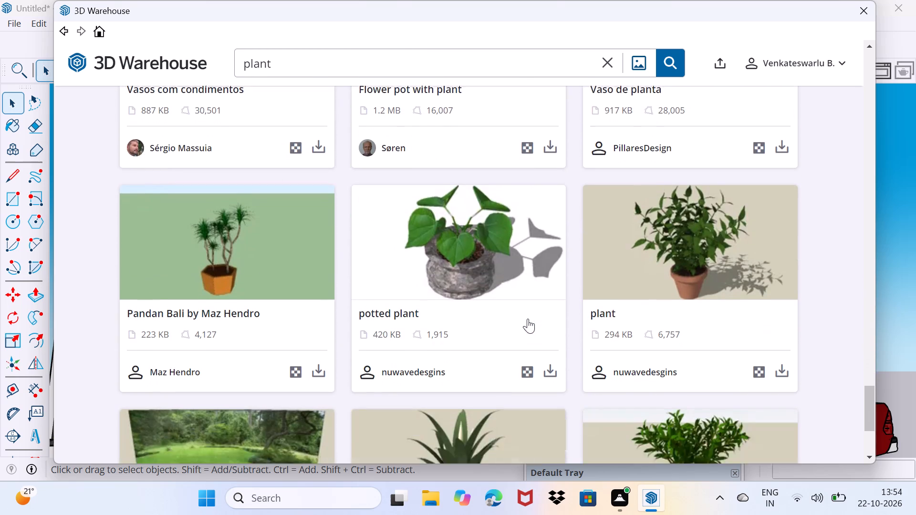
scroll(528, 319, "down", 5)
scroll(501, 279, "down", 2)
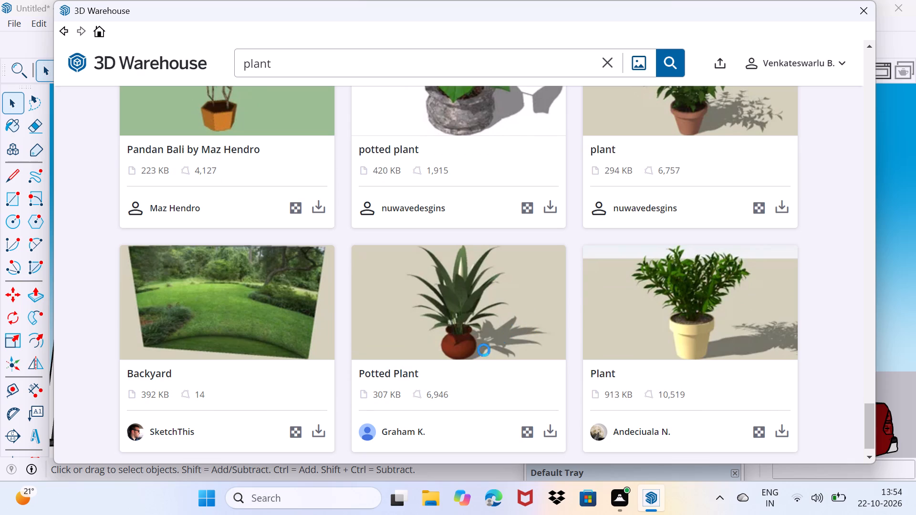
scroll(481, 350, "up", 3)
scroll(479, 346, "down", 4)
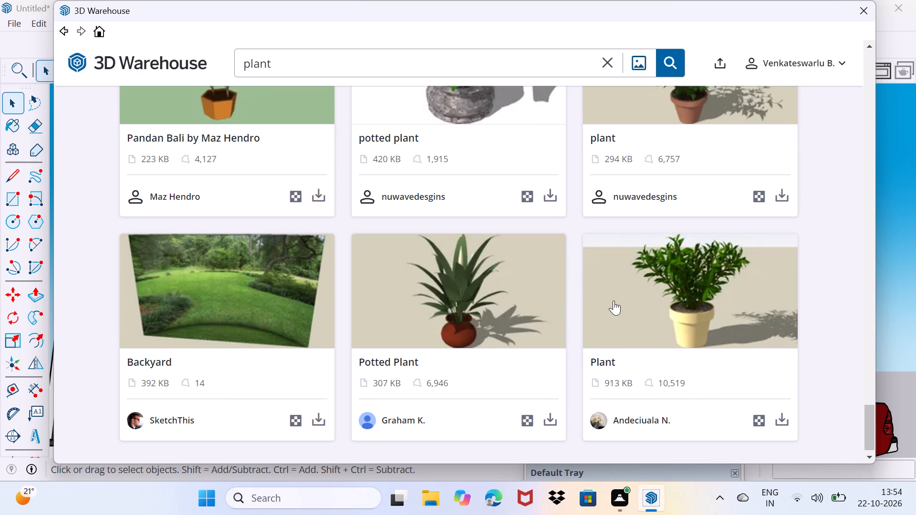
scroll(587, 331, "down", 3)
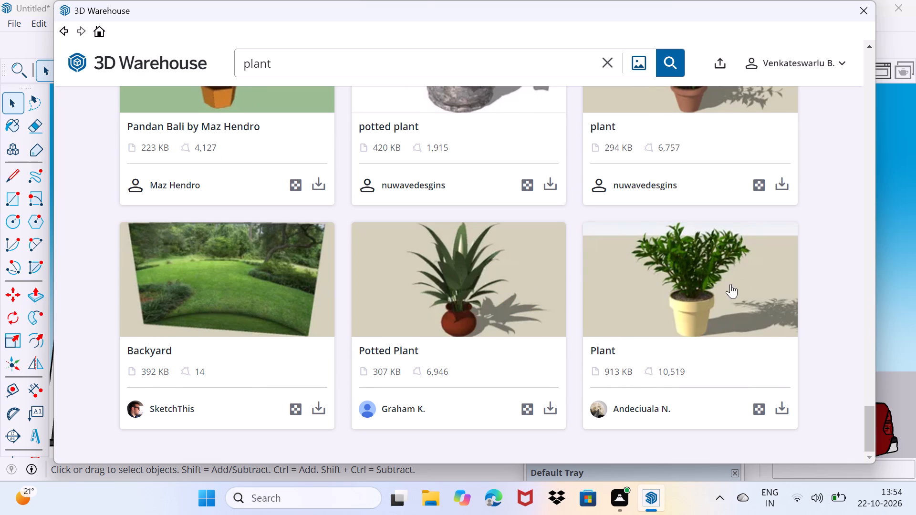
scroll(540, 355, "down", 4)
Go back up through the PLANTS collection to its first models, comparing the potted and hanging plants.
scroll(542, 357, "up", 10)
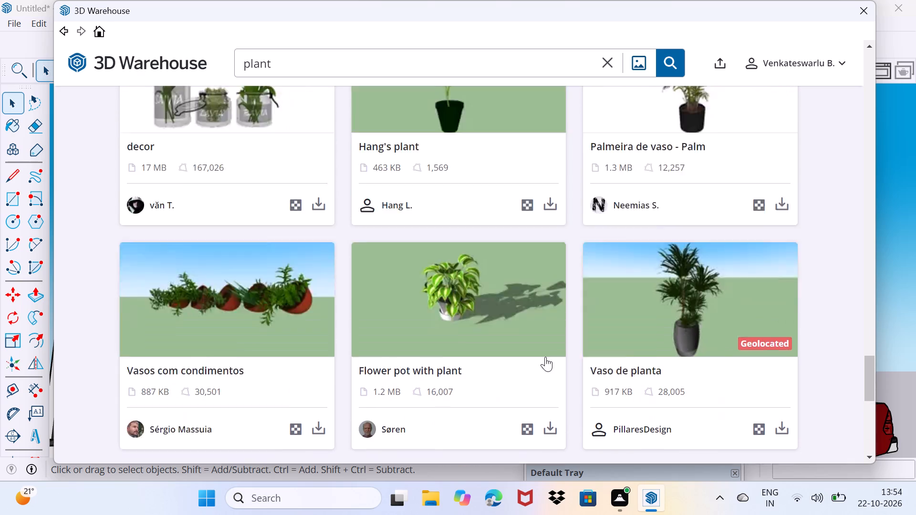
scroll(545, 357, "down", 17)
scroll(545, 357, "up", 6)
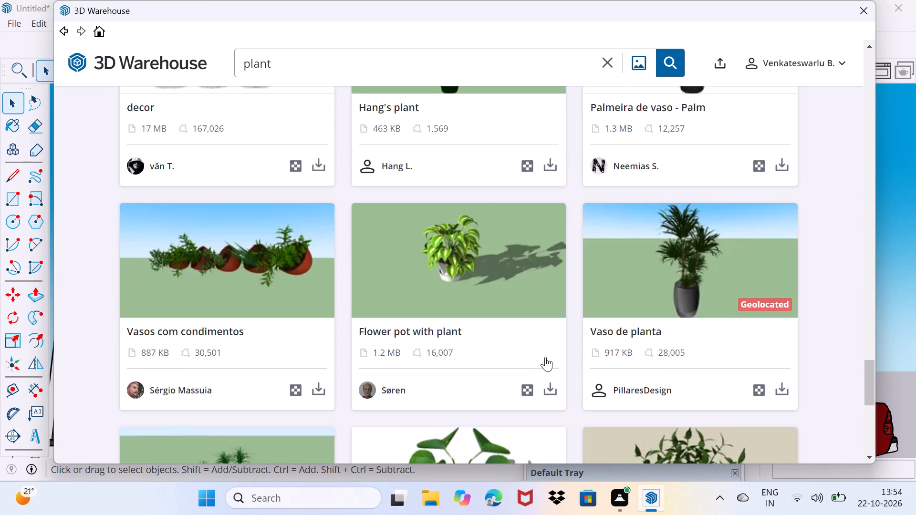
scroll(545, 357, "up", 19)
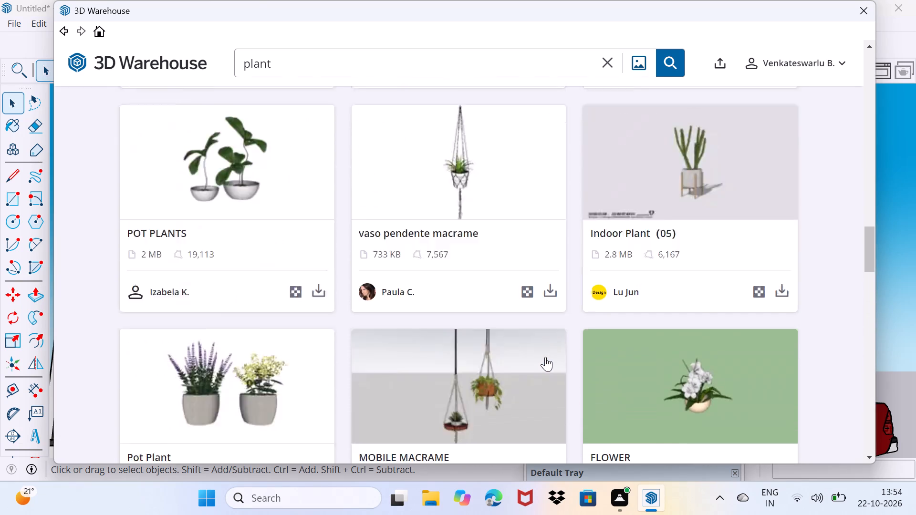
scroll(545, 357, "up", 14)
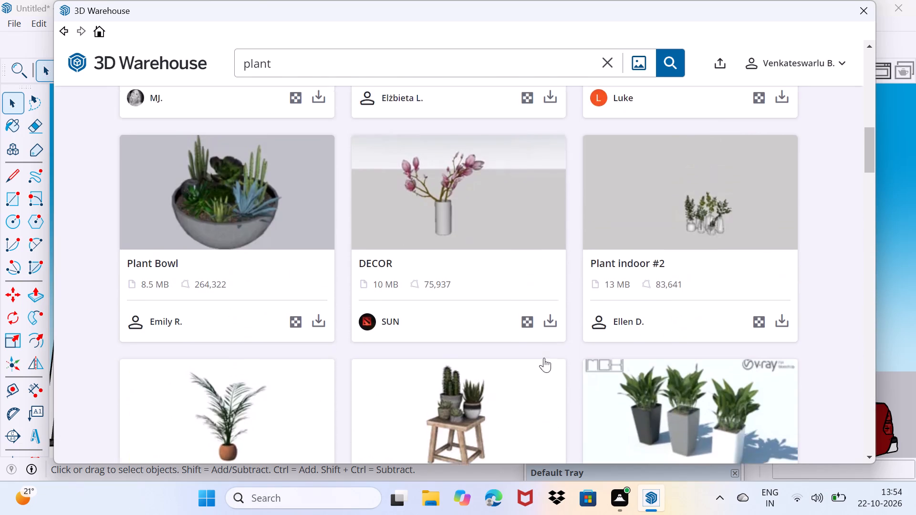
scroll(544, 358, "up", 7)
Go through the PLANTS collection once more, down to the tall potted plants near its end.
scroll(538, 365, "down", 4)
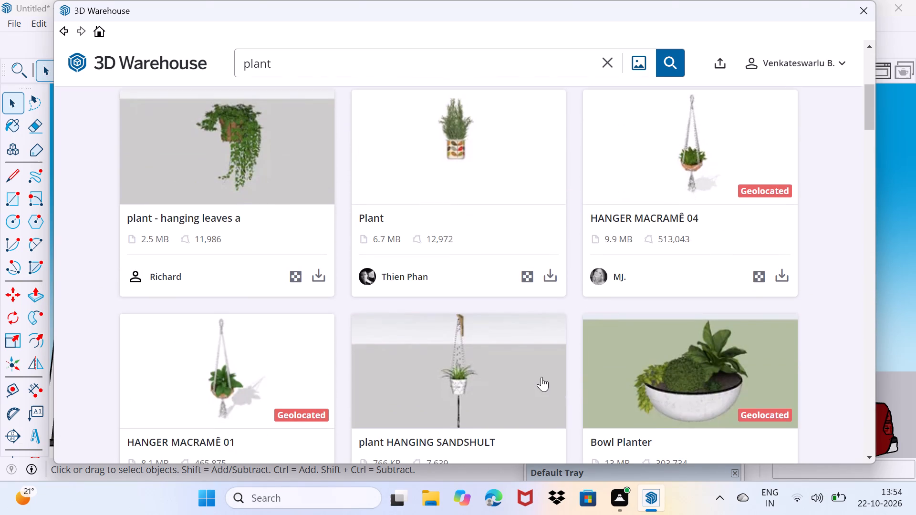
scroll(541, 377, "down", 11)
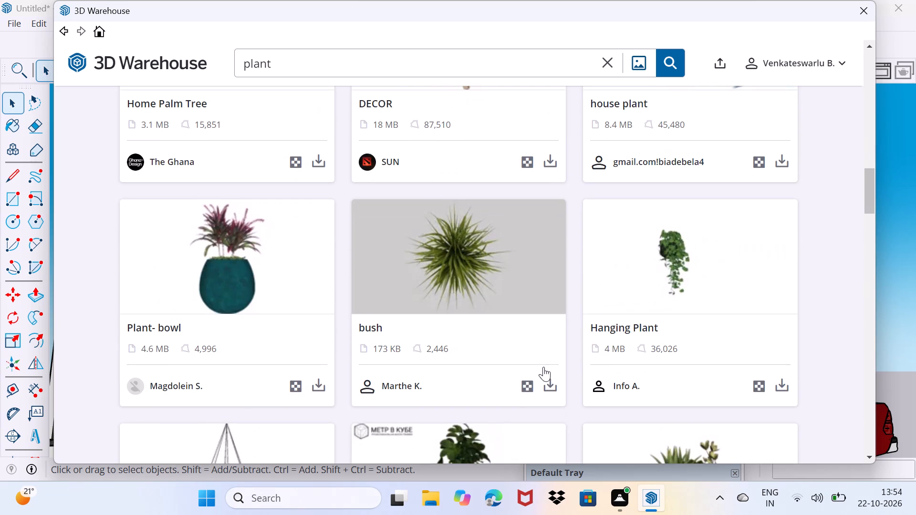
scroll(479, 373, "down", 4)
scroll(483, 369, "up", 2)
scroll(493, 362, "down", 13)
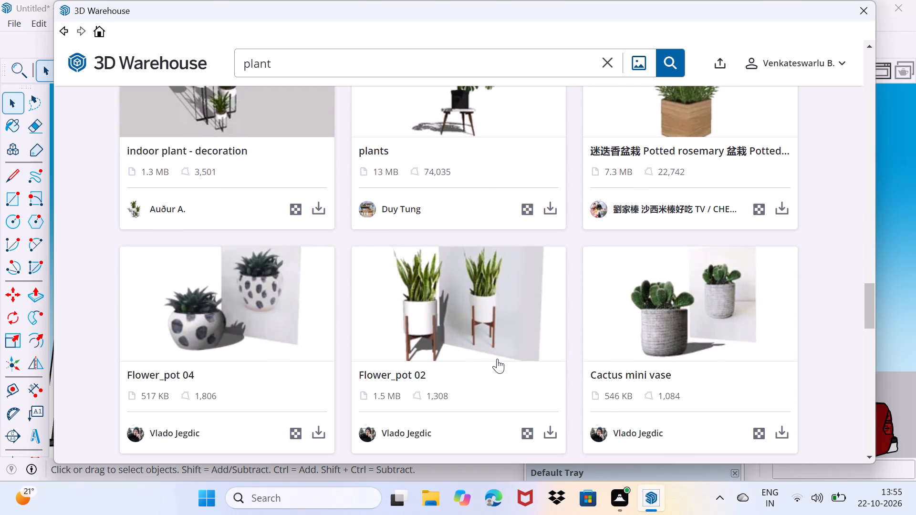
scroll(497, 359, "up", 1)
scroll(497, 359, "down", 2)
scroll(497, 359, "up", 2)
scroll(497, 359, "down", 3)
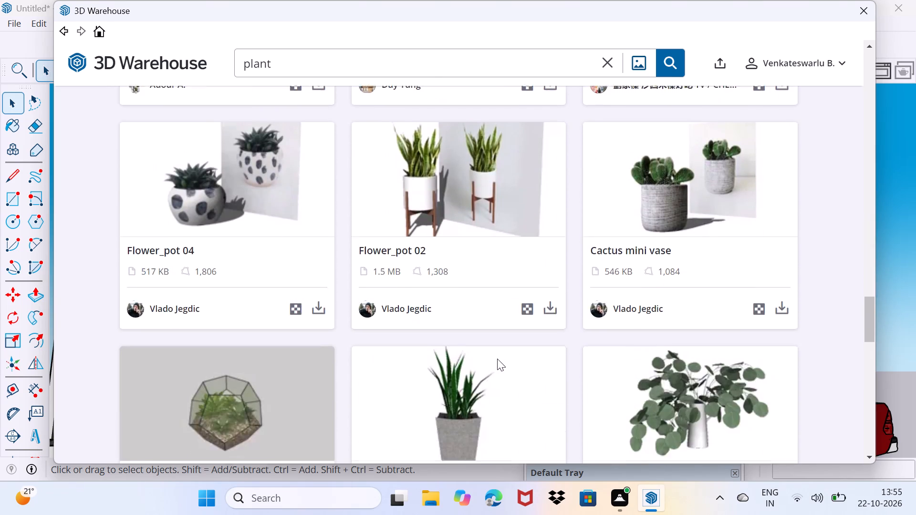
scroll(497, 359, "down", 8)
scroll(497, 358, "up", 1)
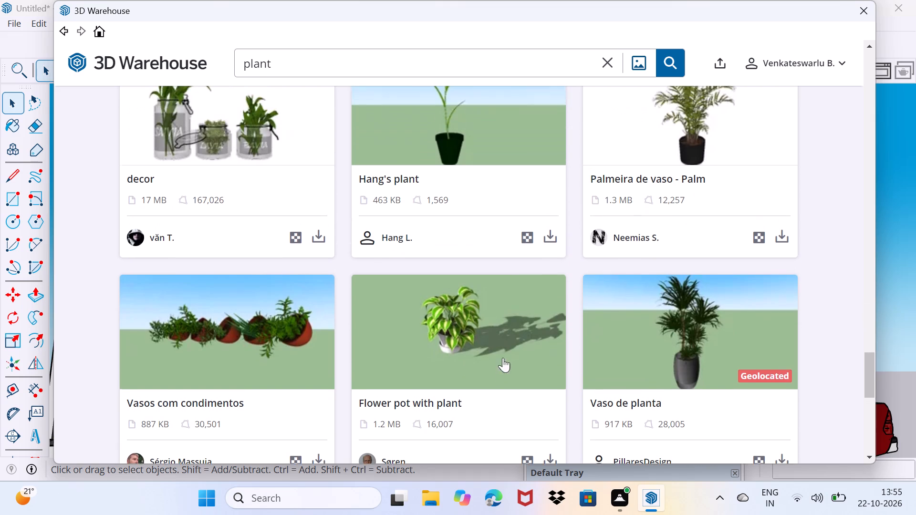
Load the Vaso de planta model, a tall plant in a dark grey pot, directly into the SketchUp model.
scroll(639, 387, "down", 2)
left_click(781, 315)
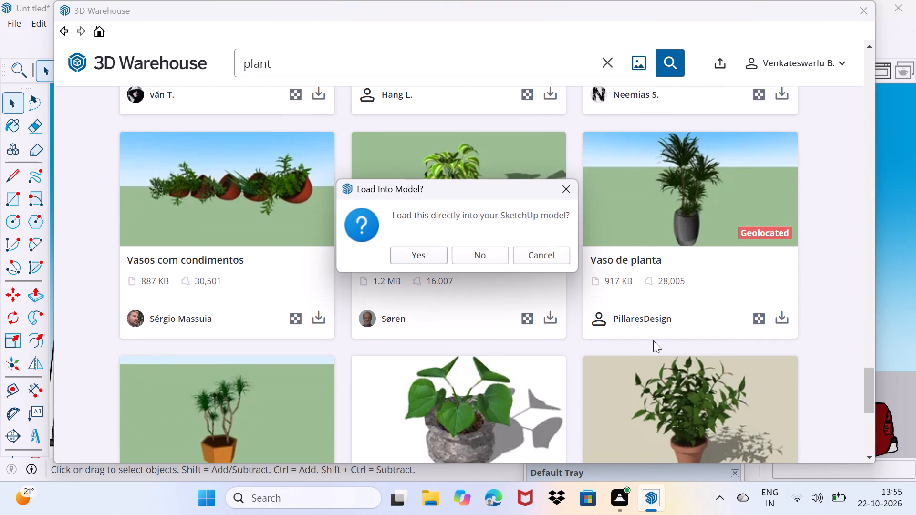
left_click(423, 257)
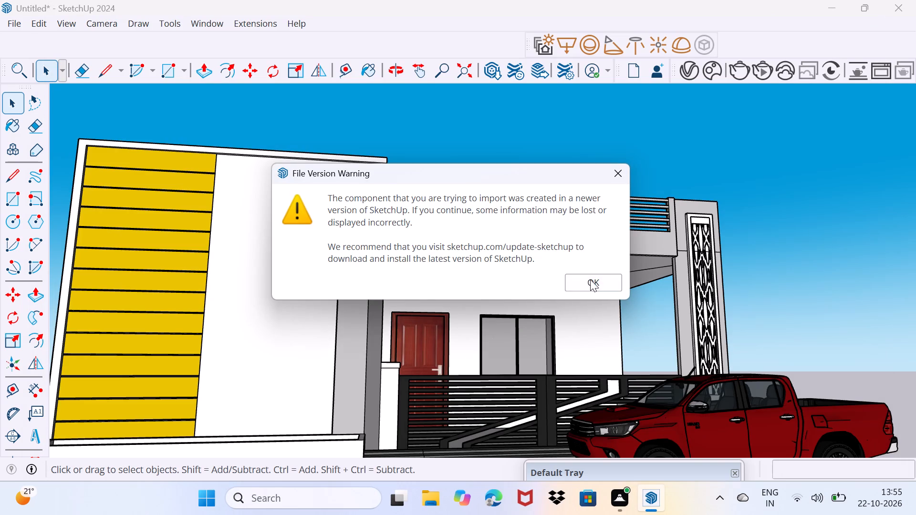
left_click(590, 279)
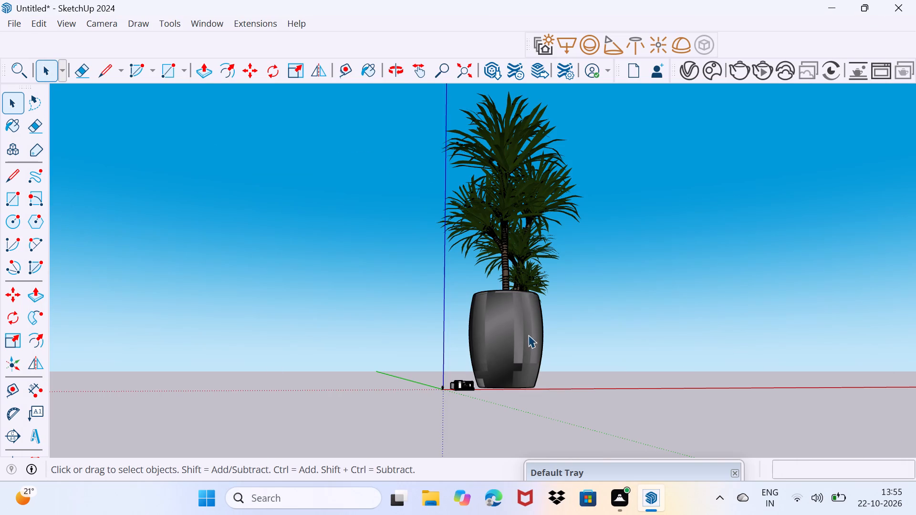
Select the imported potted plant and scale it down uniformly from an upper corner to about 0.11.
middle_click_drag(527, 326, 473, 388)
left_click(523, 304)
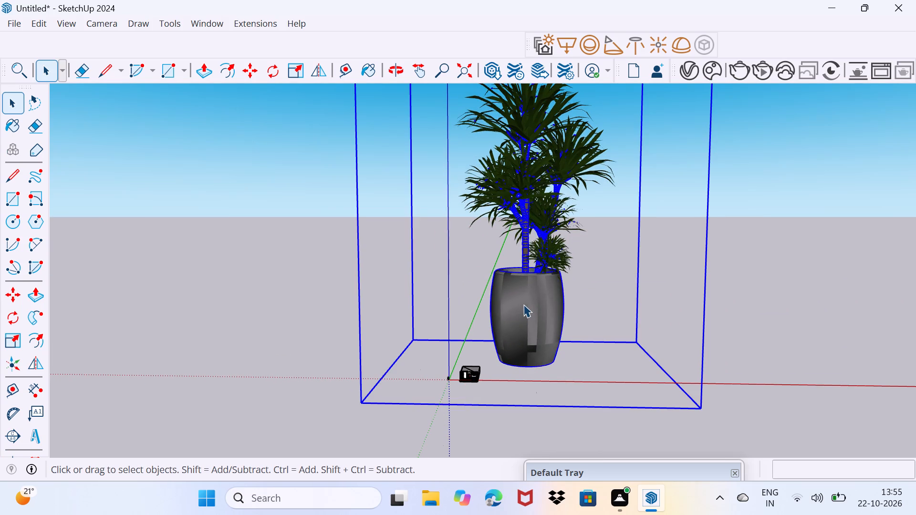
middle_click_drag(523, 304, 519, 287)
scroll(521, 286, "down", 6)
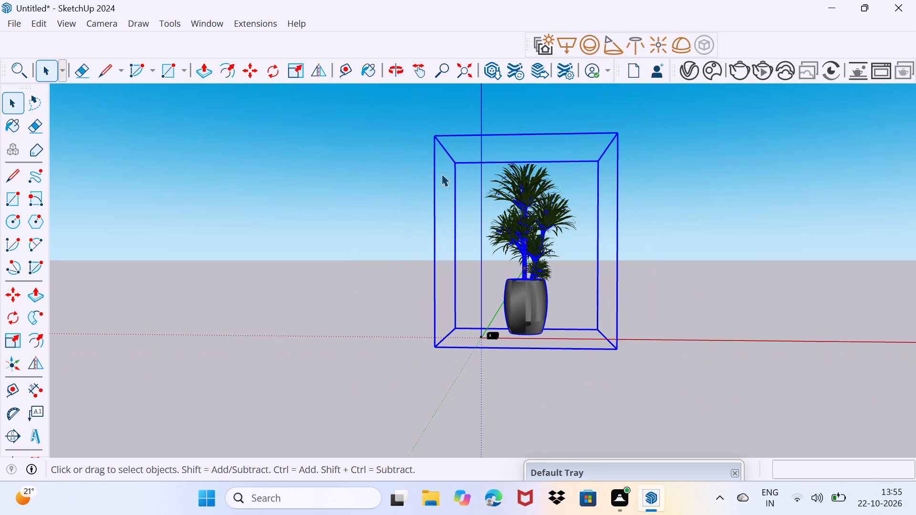
key("s")
left_click_drag(437, 133, 613, 329)
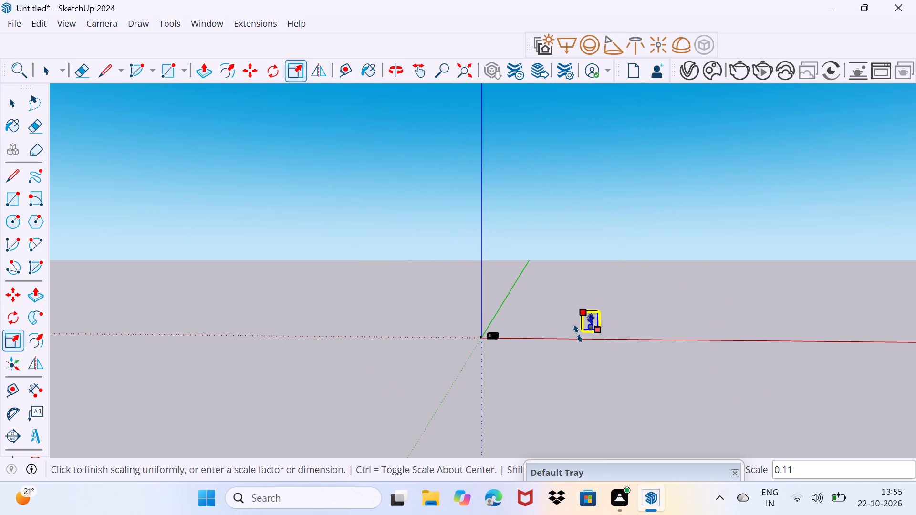
Scale the potted plant down uniformly once more from its upper corner to a small fraction of its size.
scroll(567, 336, "up", 8)
scroll(669, 319, "up", 4)
scroll(608, 307, "up", 8)
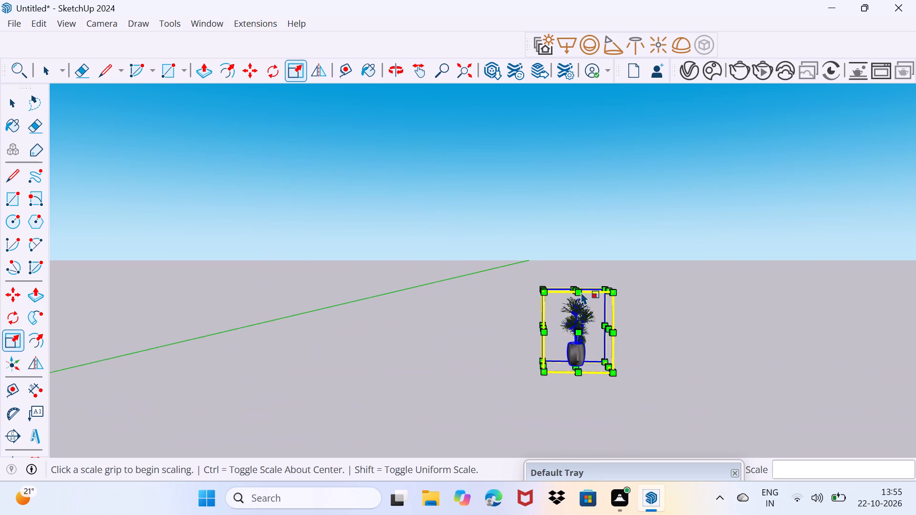
scroll(581, 292, "up", 6)
left_click_drag(526, 288, 549, 307)
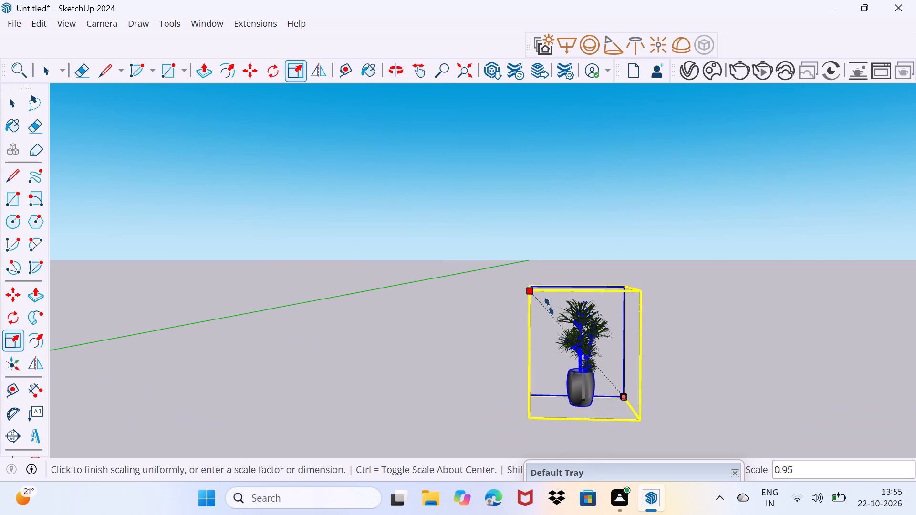
left_click_drag(549, 307, 625, 392)
scroll(627, 412, "up", 12)
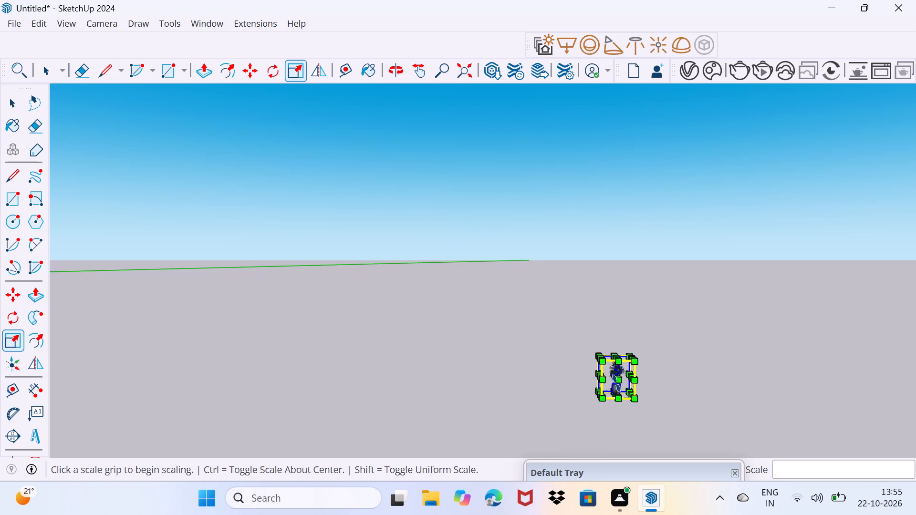
Move the scaled potted plant about 557' from the open ground to the porch end of the white planter box.
scroll(616, 383, "up", 16)
key("m")
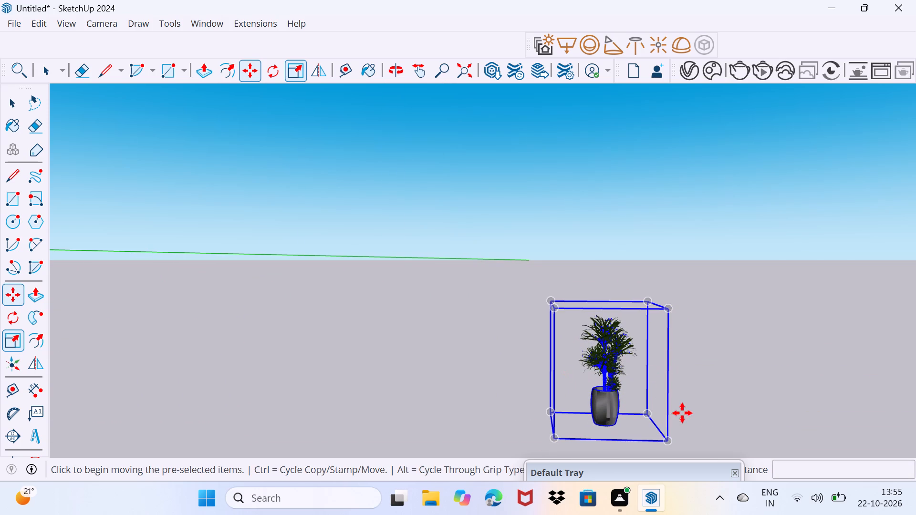
left_click(670, 436)
scroll(231, 398, "down", 13)
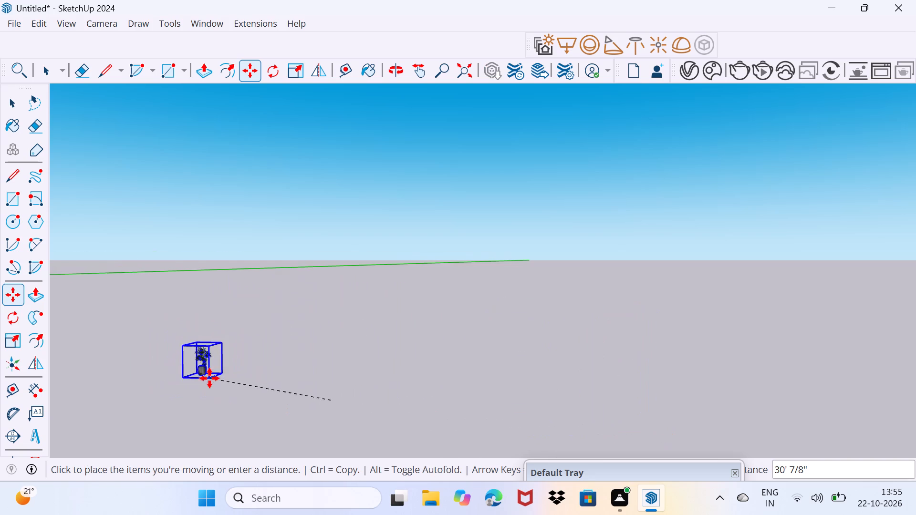
middle_click_drag(208, 380, 576, 192)
scroll(576, 192, "down", 3)
scroll(523, 262, "down", 9)
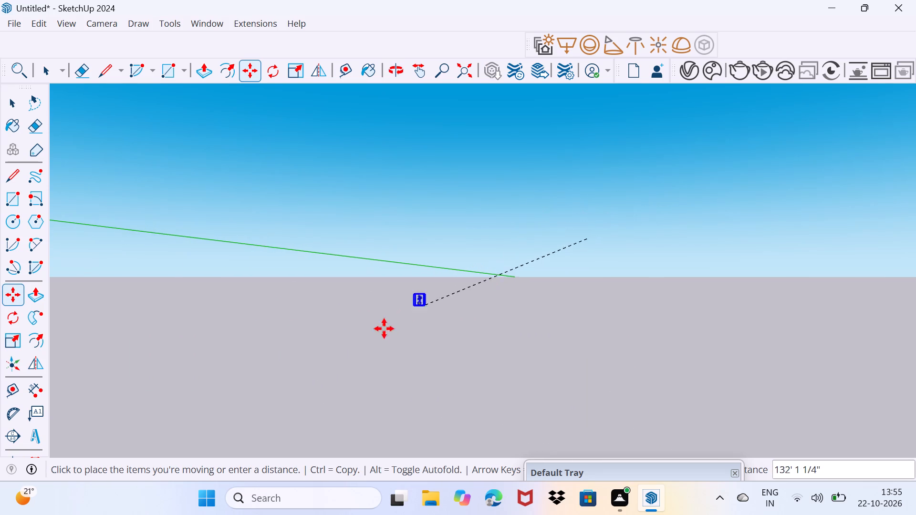
scroll(384, 329, "down", 6)
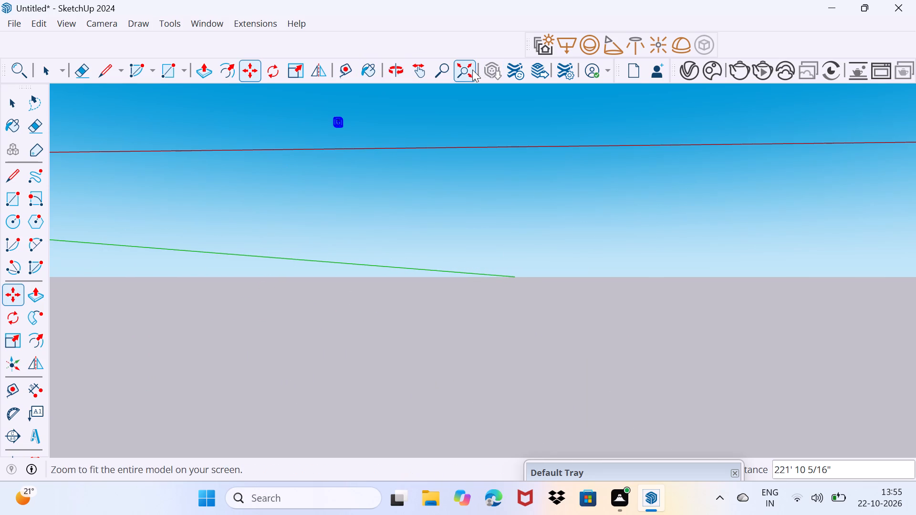
left_click(472, 70)
scroll(389, 158, "up", 3)
middle_click_drag(388, 156, 391, 166)
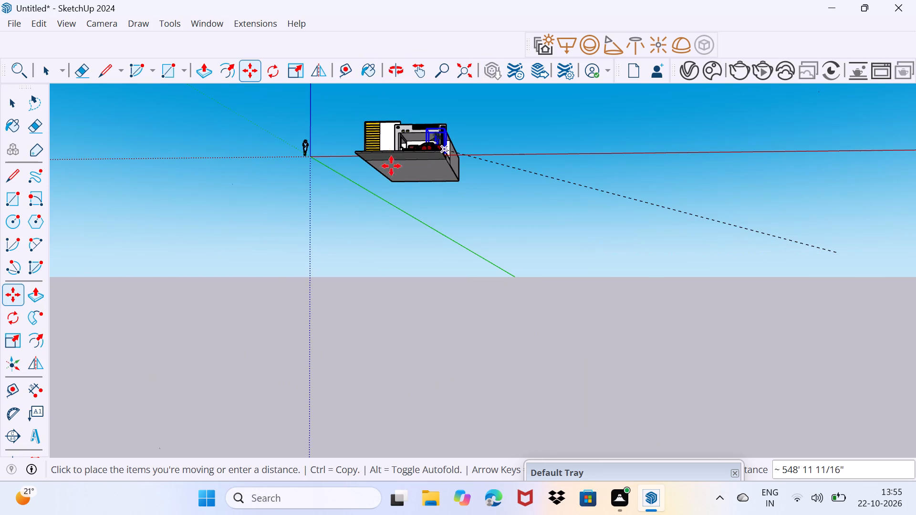
middle_click_drag(391, 166, 446, 281)
scroll(376, 169, "up", 13)
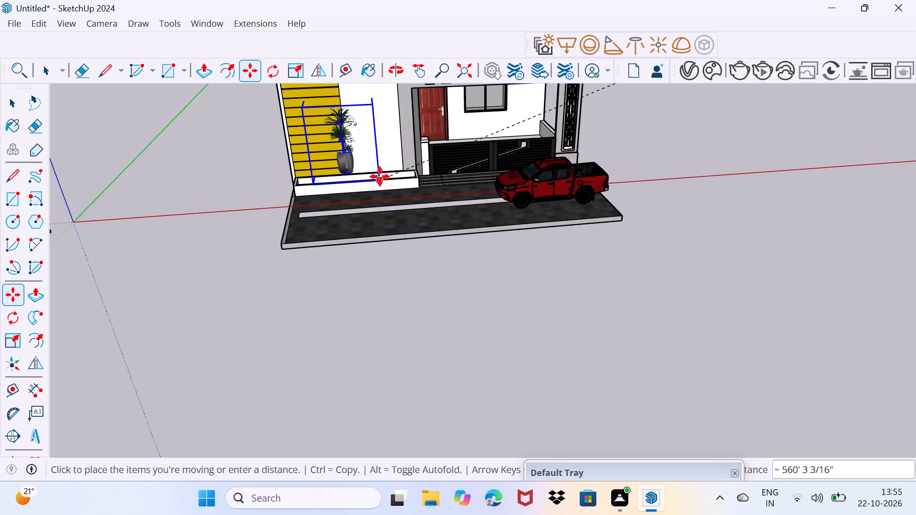
scroll(380, 176, "up", 2)
scroll(447, 202, "up", 9)
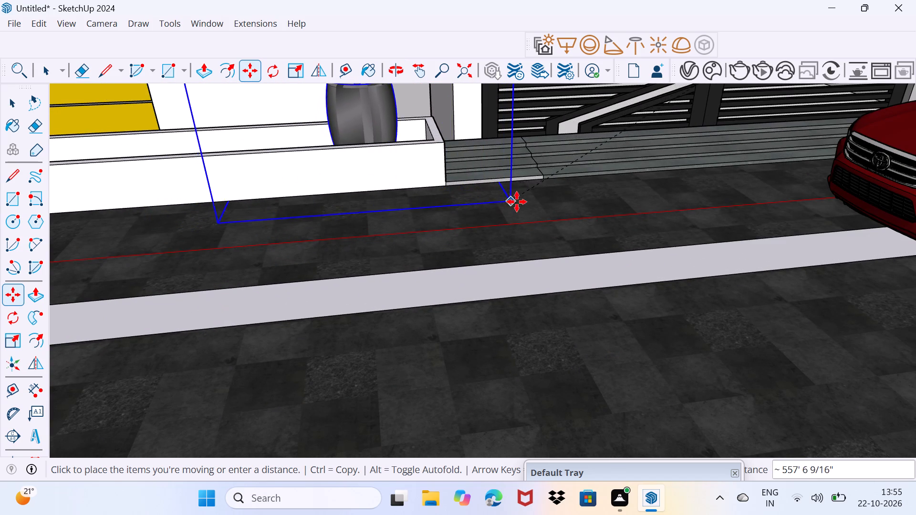
left_click(533, 198)
Scale the potted plant's height down to about 0.54 and shrink it uniformly from its upper front corner to fit the planter.
scroll(381, 177, "down", 2)
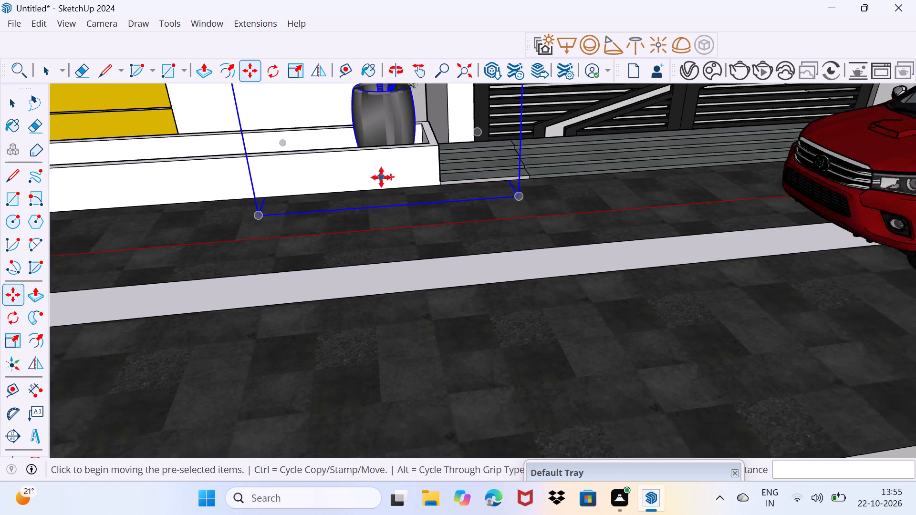
scroll(381, 177, "down", 6)
middle_click_drag(374, 140, 353, 237, "shift")
middle_click_drag(353, 237, 343, 233)
key("s")
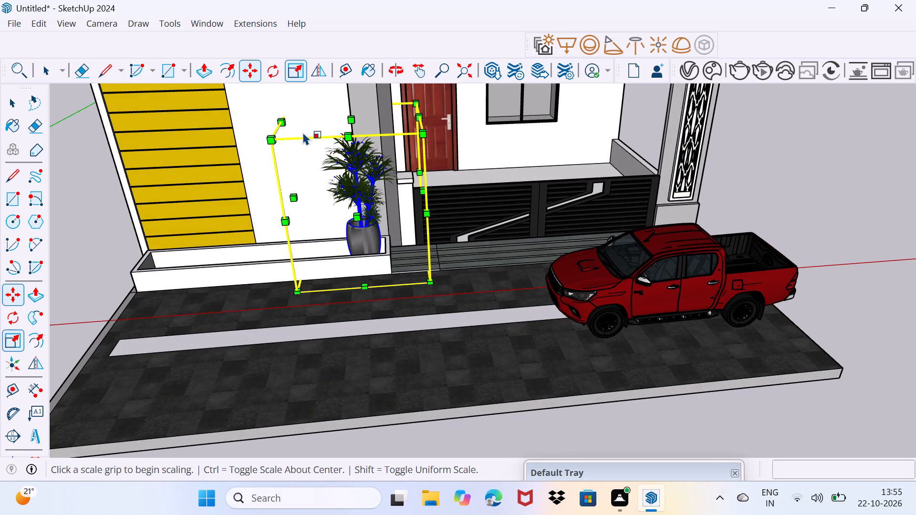
left_click_drag(352, 118, 359, 197)
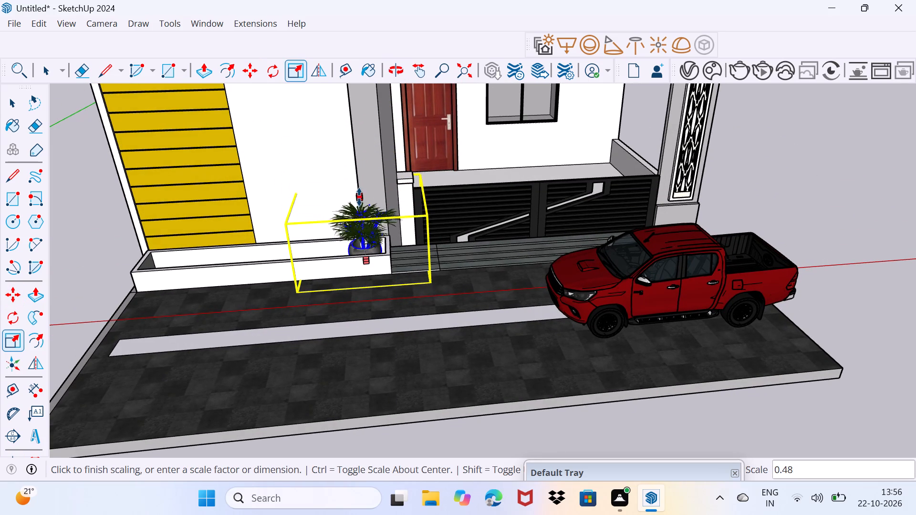
left_click_drag(359, 197, 355, 189)
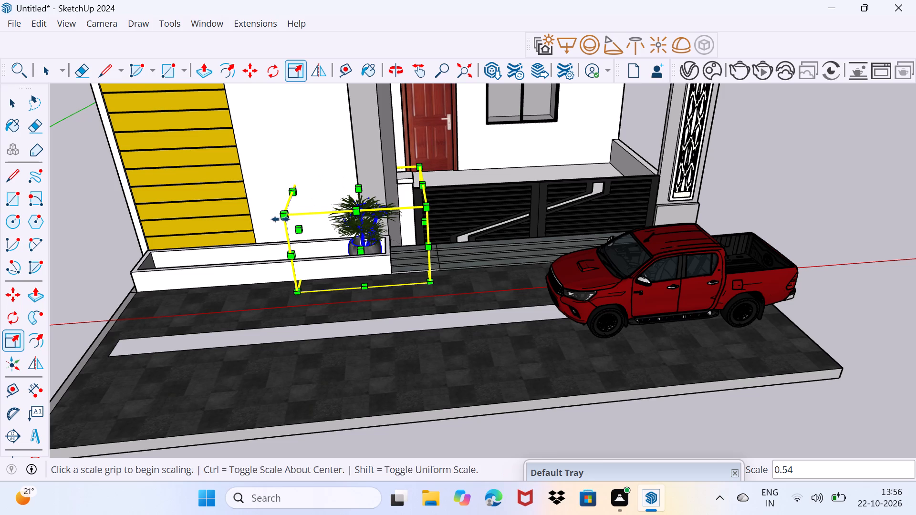
left_click_drag(281, 217, 339, 240)
scroll(366, 282, "up", 4)
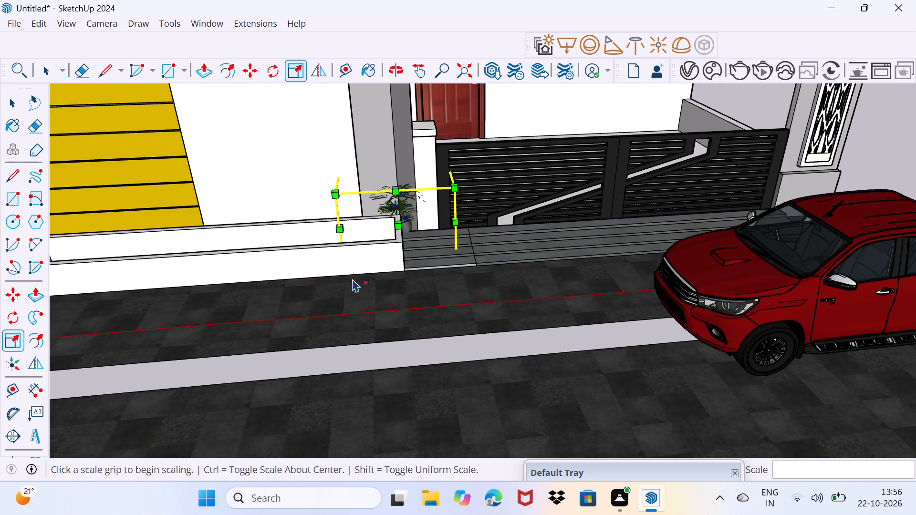
Move the potted plant about 1' 5" so it sits inside the planter's end nearest the porch.
key("m")
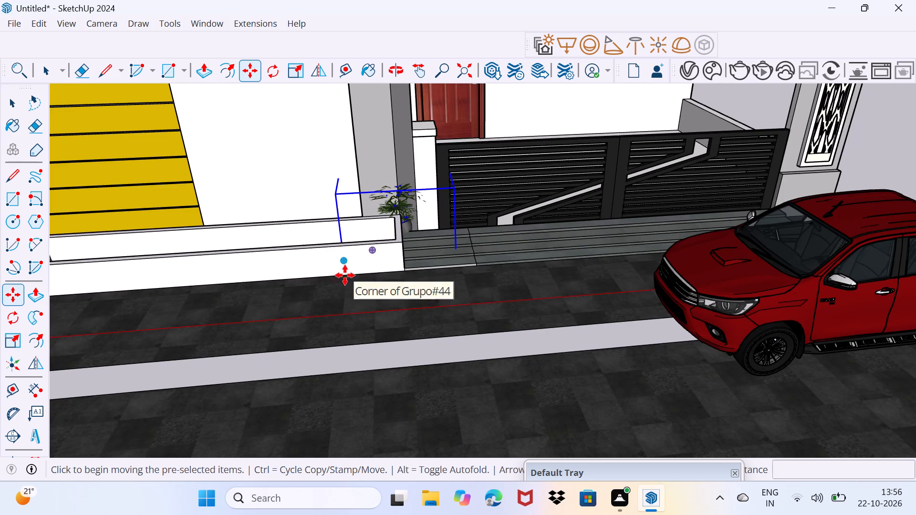
left_click(347, 263)
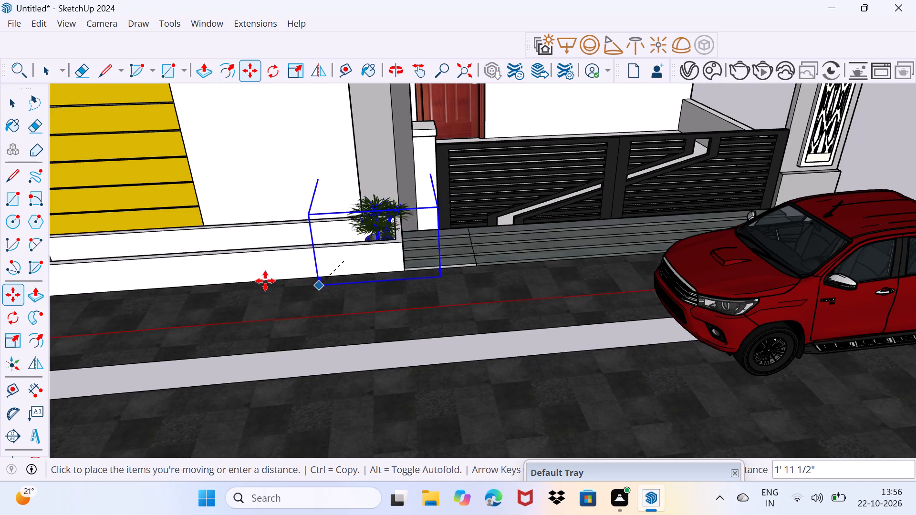
left_click(313, 276)
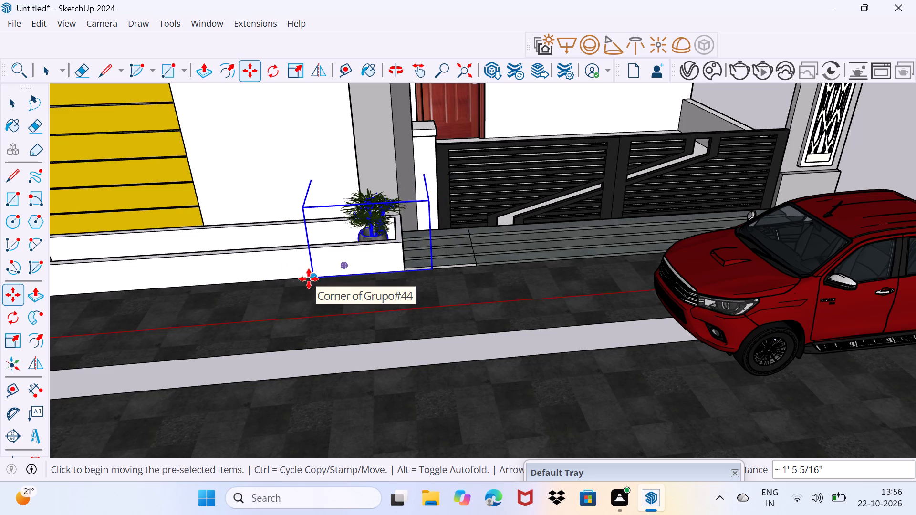
Copy the potted plant 10' 6 5/8" along the planter to its far end and fill the distance with 10 equal divisions.
left_click(309, 279)
scroll(175, 283, "down", 4)
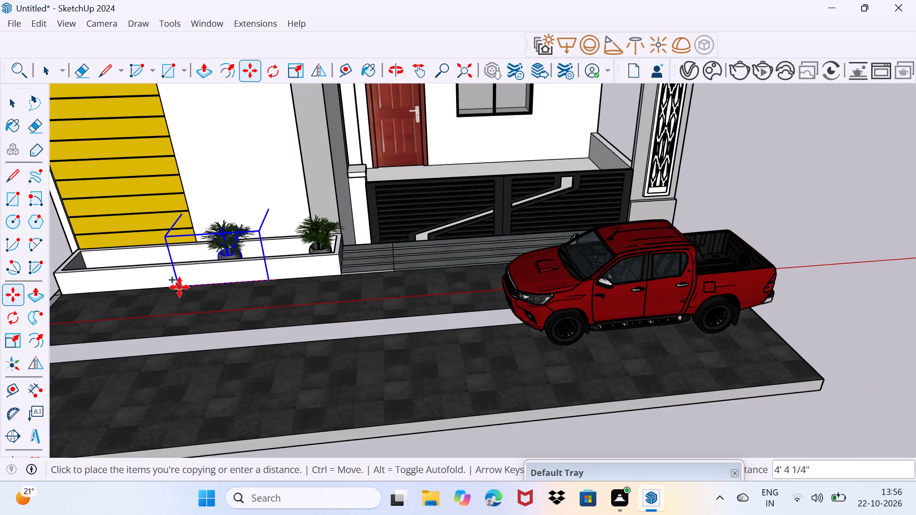
middle_click_drag(179, 287, 387, 282)
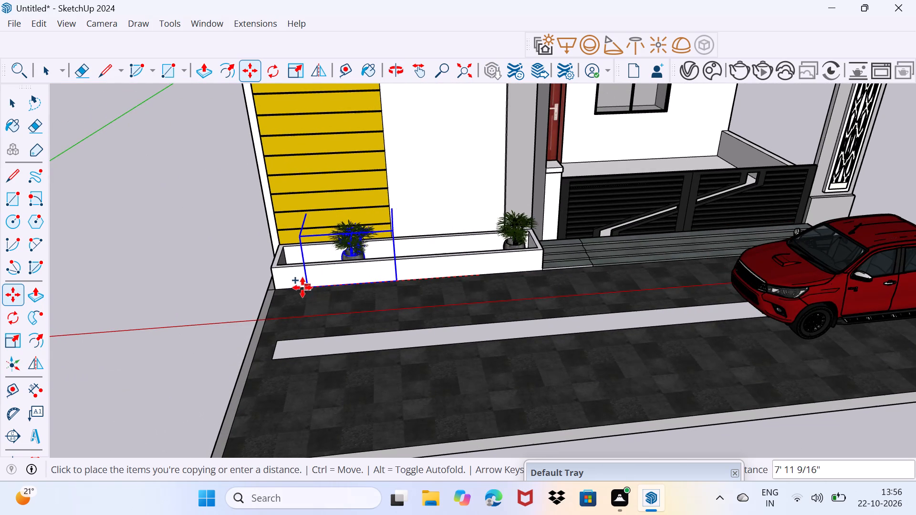
left_click(249, 289)
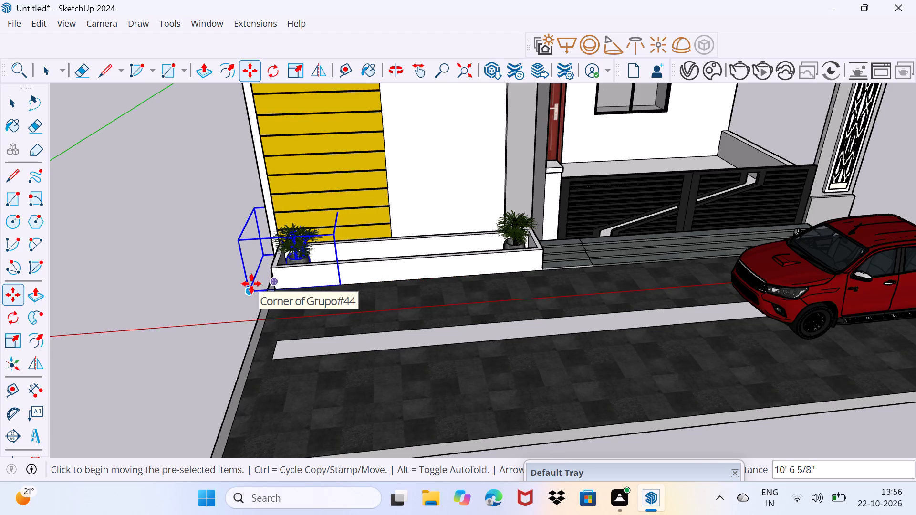
key("slash")
type("10")
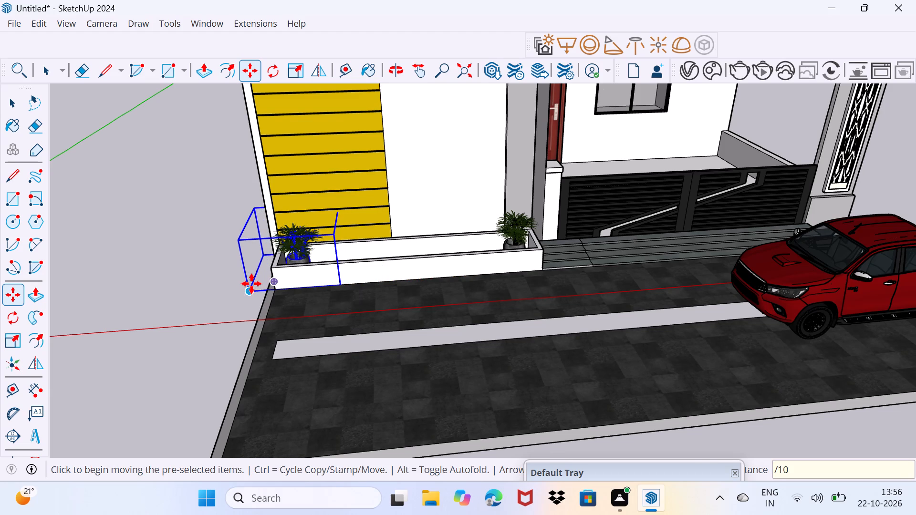
key("Return")
key("space")
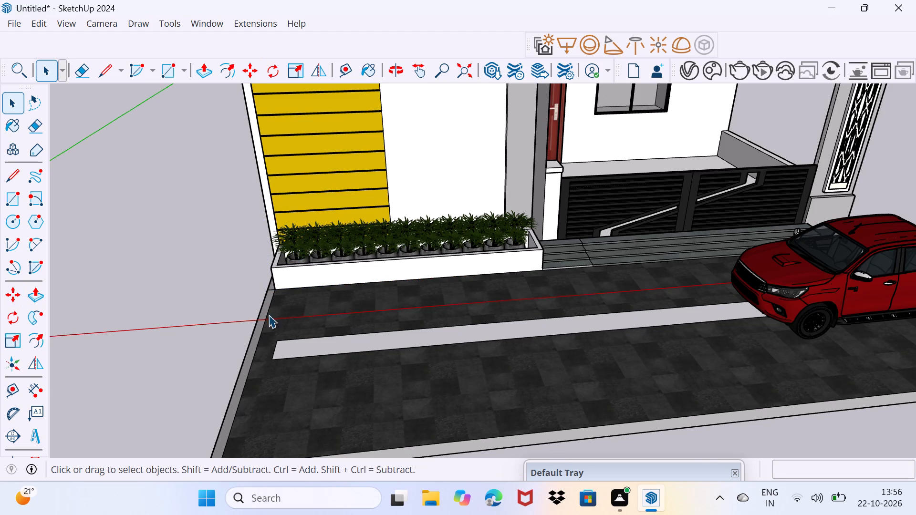
Inspect the row of potted plants and the house front from several angles and distances.
scroll(294, 319, "down", 3)
middle_click_drag(372, 337, 373, 269)
scroll(294, 271, "up", 5)
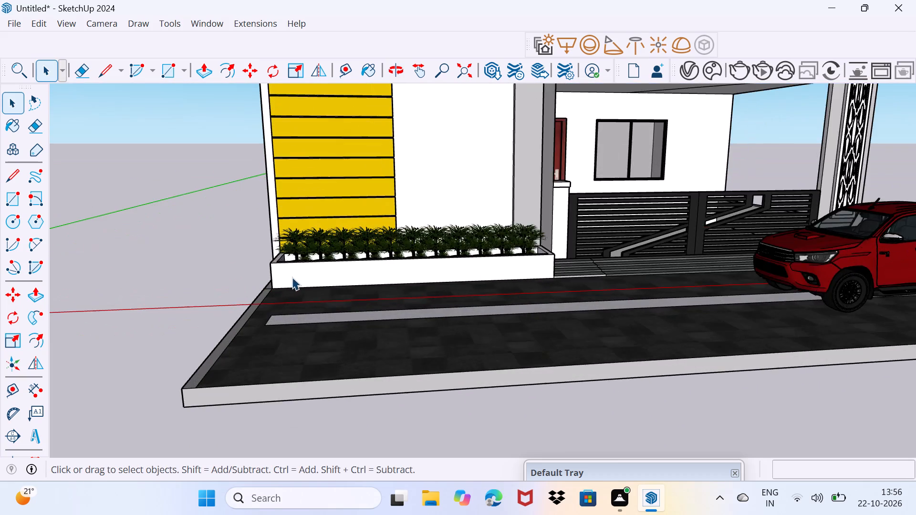
scroll(292, 277, "up", 4)
middle_click_drag(274, 271, 293, 366)
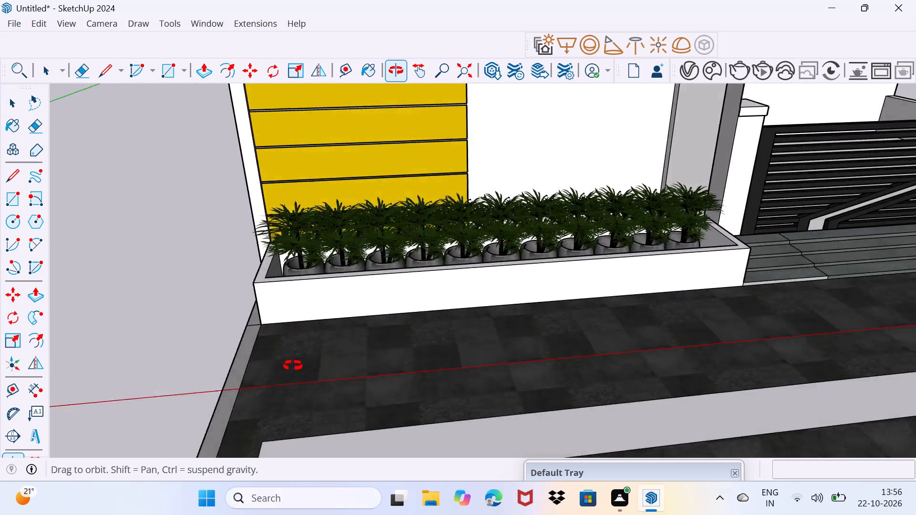
middle_click_drag(293, 366, 255, 331)
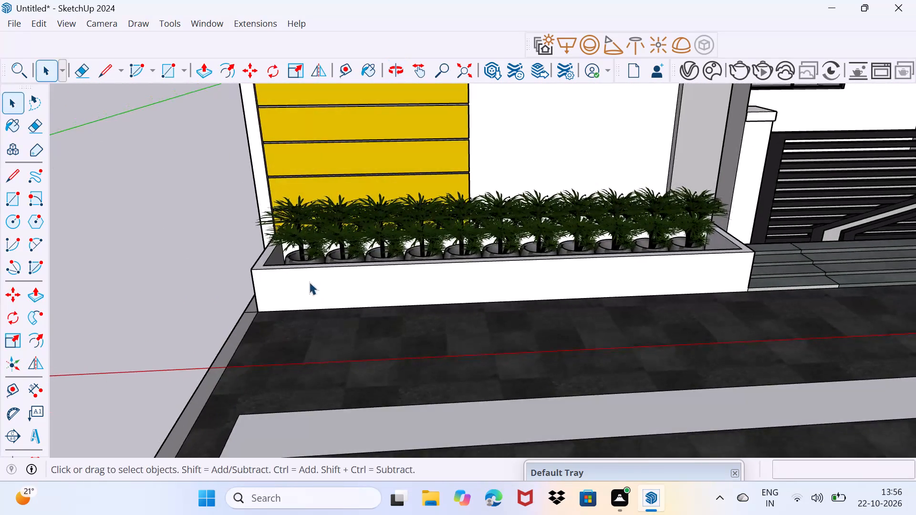
scroll(301, 277, "up", 8)
scroll(301, 278, "down", 16)
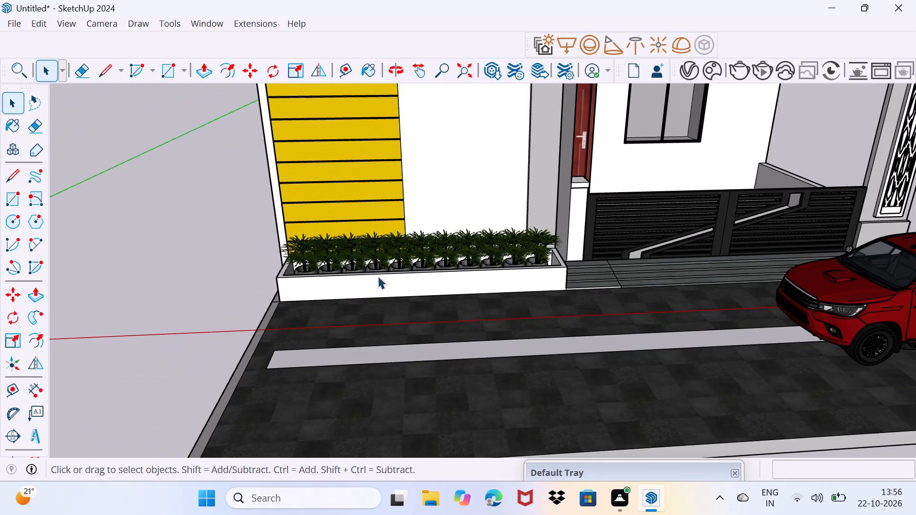
middle_click_drag(527, 277, 655, 216)
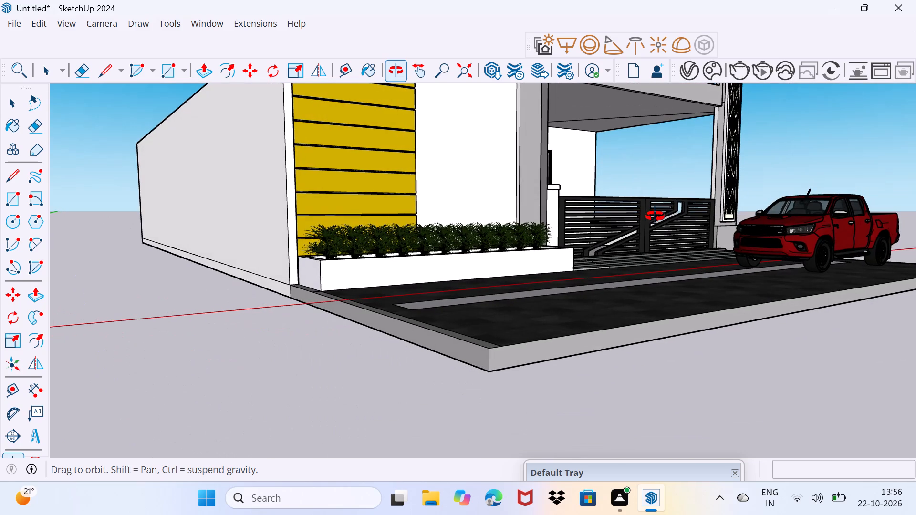
middle_click_drag(655, 216, 492, 351)
scroll(478, 362, "up", 1)
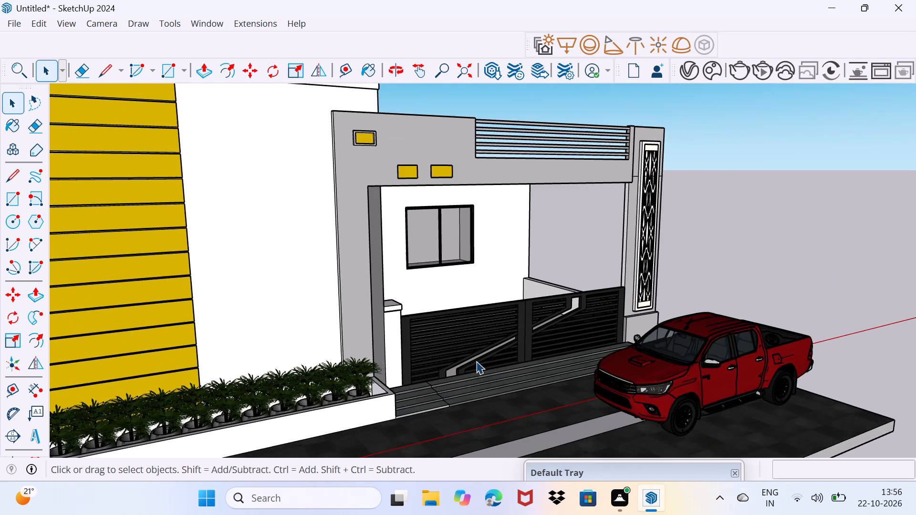
middle_click_drag(472, 365, 312, 376)
scroll(472, 365, "up", 1)
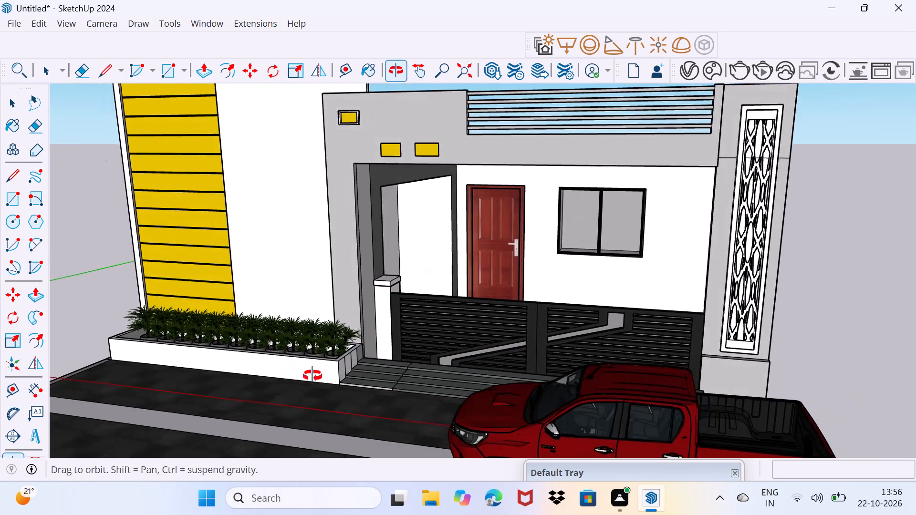
middle_click_drag(312, 376, 430, 376)
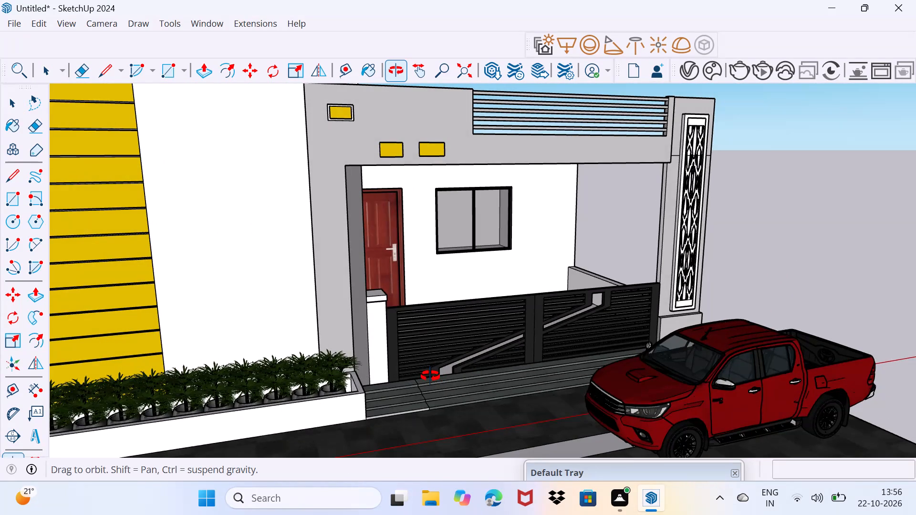
middle_click_drag(430, 376, 512, 374)
scroll(512, 374, "down", 2)
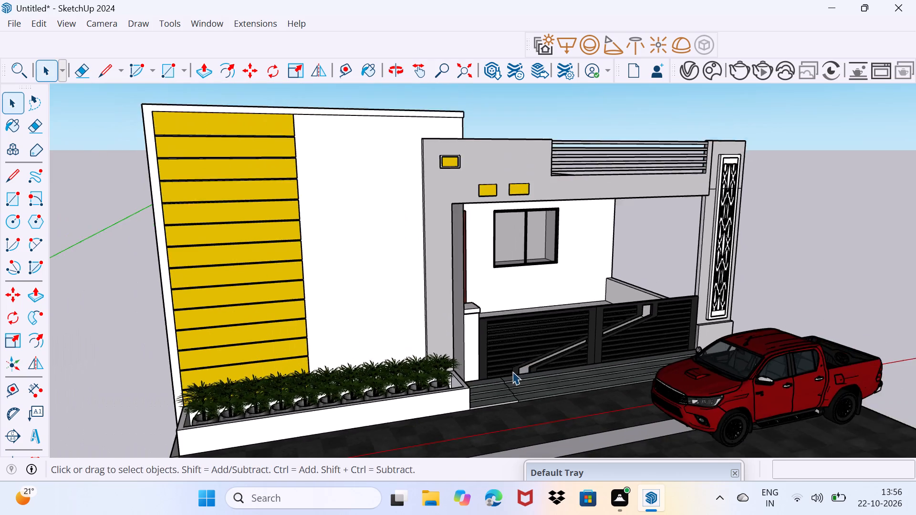
scroll(512, 371, "down", 3)
middle_click_drag(459, 366, 448, 380)
middle_click_drag(433, 380, 422, 358)
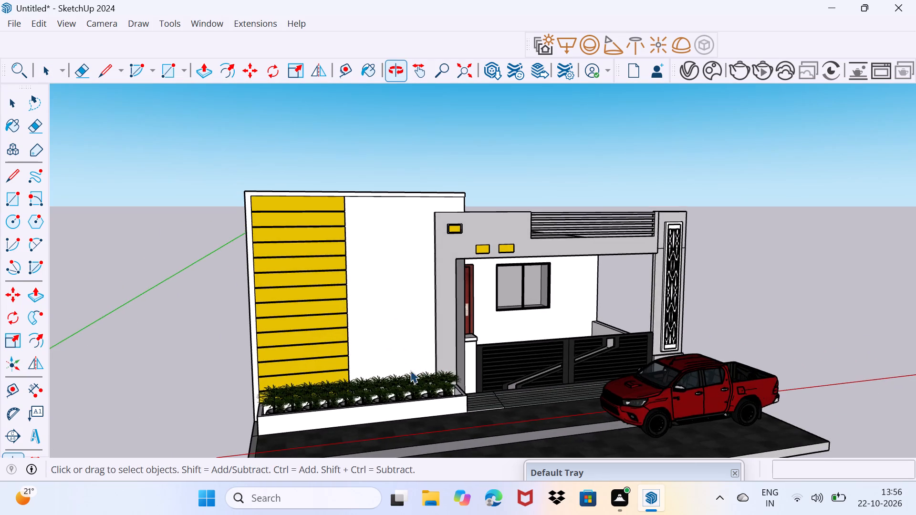
scroll(408, 372, "up", 4)
middle_click_drag(404, 381, 436, 375)
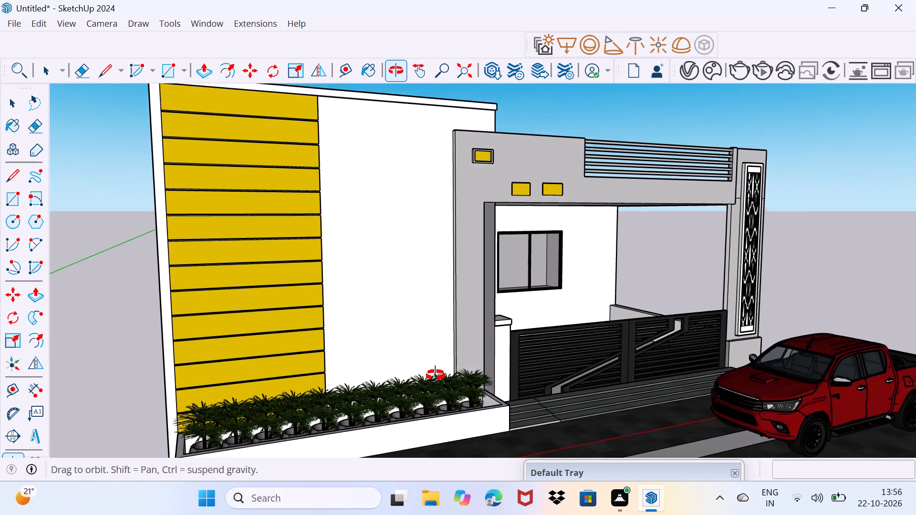
middle_click_drag(436, 375, 443, 364)
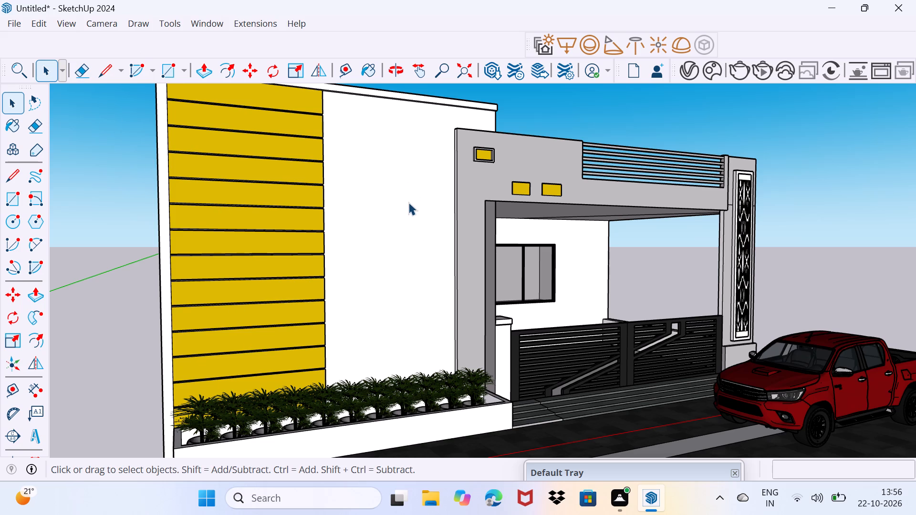
Draw a roughly square rectangle, a little over 2' per side, on the white wall between the yellow cladding and the porch.
key("r")
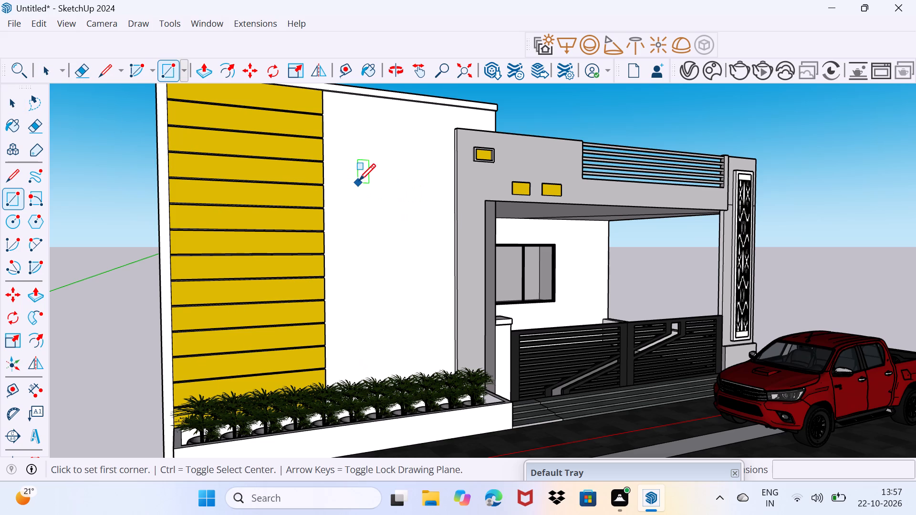
left_click(355, 175)
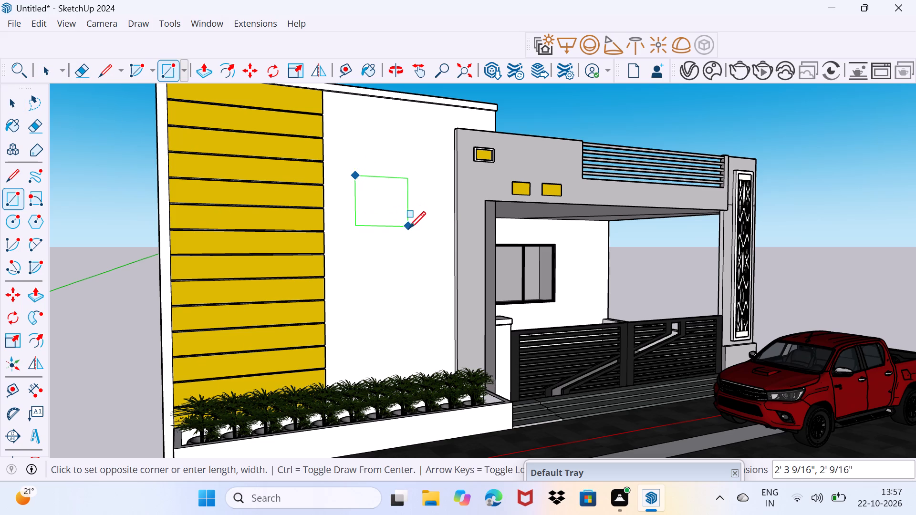
left_click(409, 233)
key("space")
Push/Pull the square on the white wall outward to form a raised panel.
left_click(381, 213)
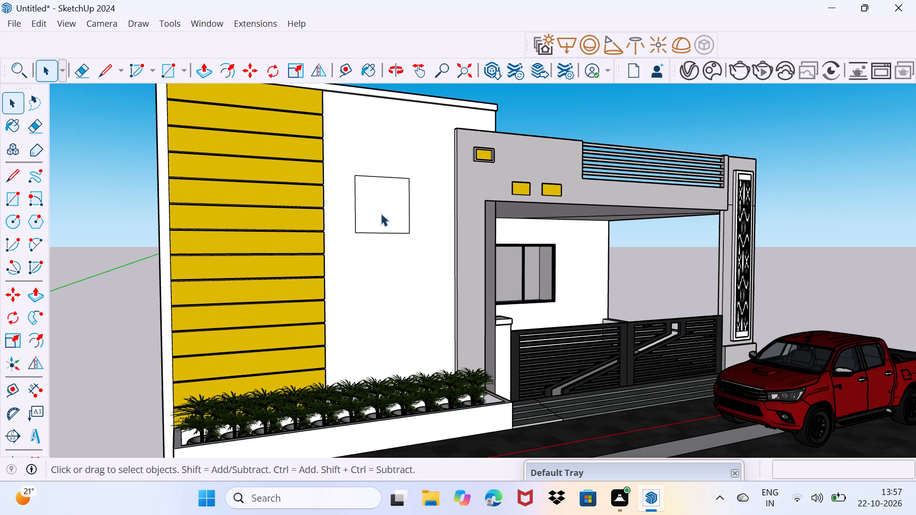
key("p")
left_click(381, 213)
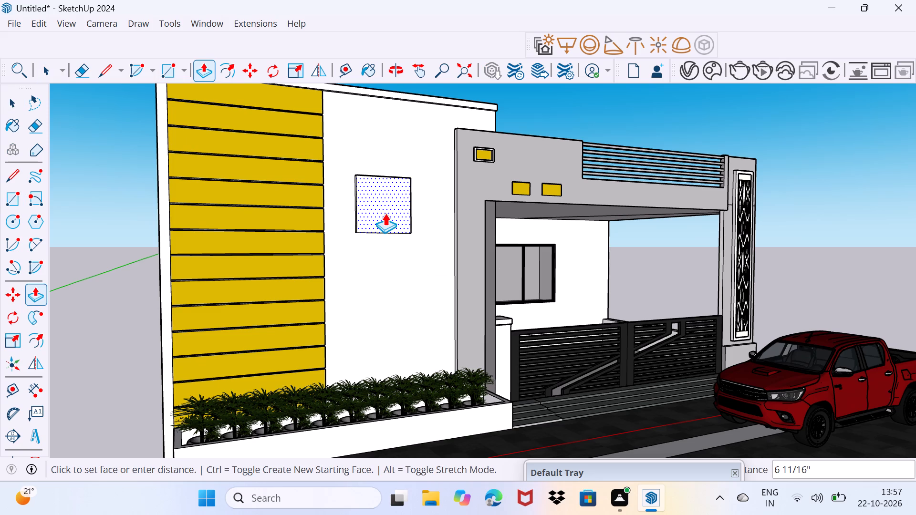
left_click(385, 213)
key("space")
left_click_drag(372, 235, 392, 213)
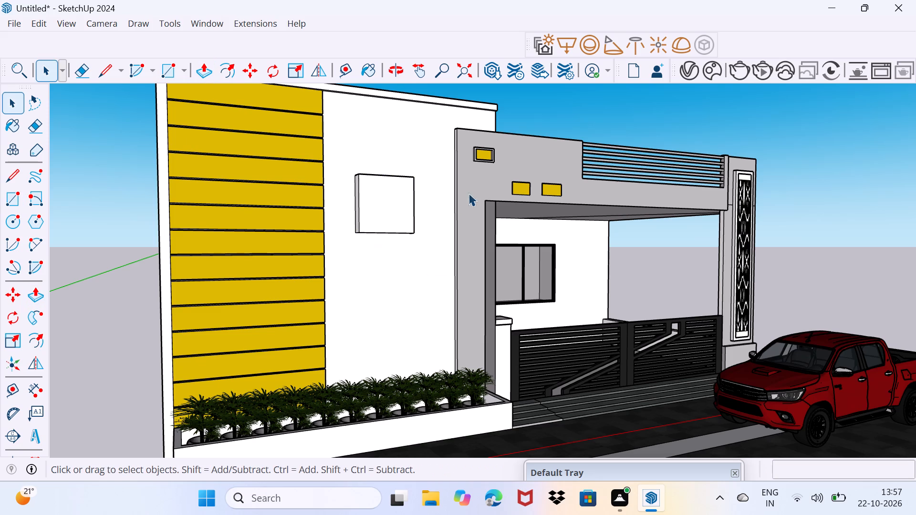
Paint the raised panel's front, both sides, top and underside with the orange material already in the model.
left_click_drag(640, 466, 715, 185)
left_click(634, 278)
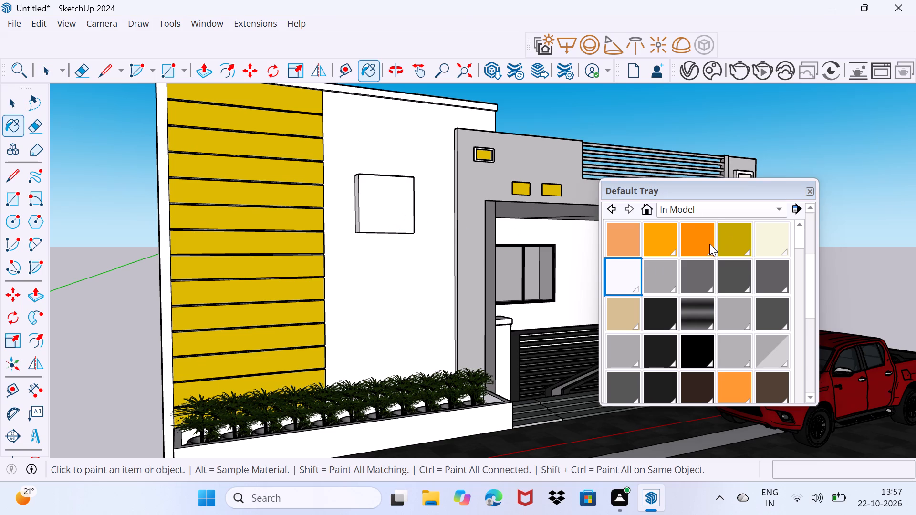
left_click(708, 244)
left_click(394, 213)
middle_click_drag(332, 217, 449, 243)
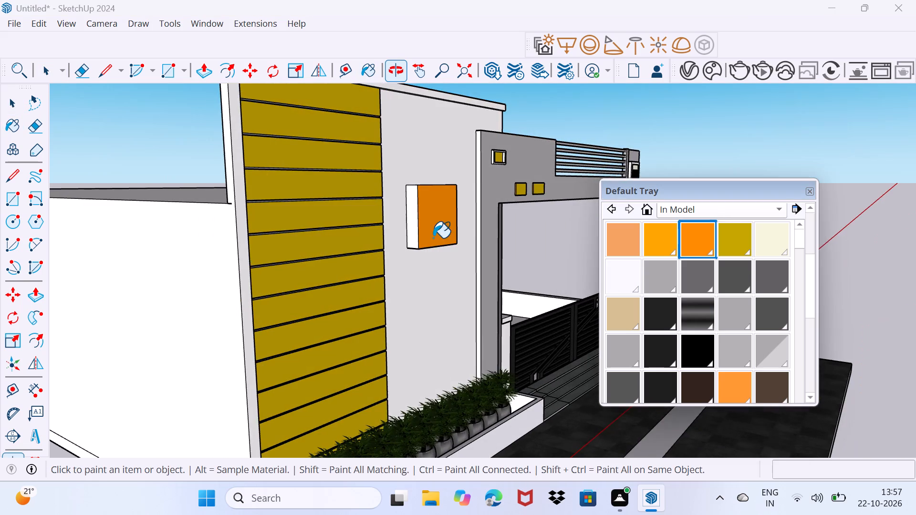
scroll(416, 230, "up", 3)
left_click(412, 226)
middle_click_drag(439, 186, 367, 301)
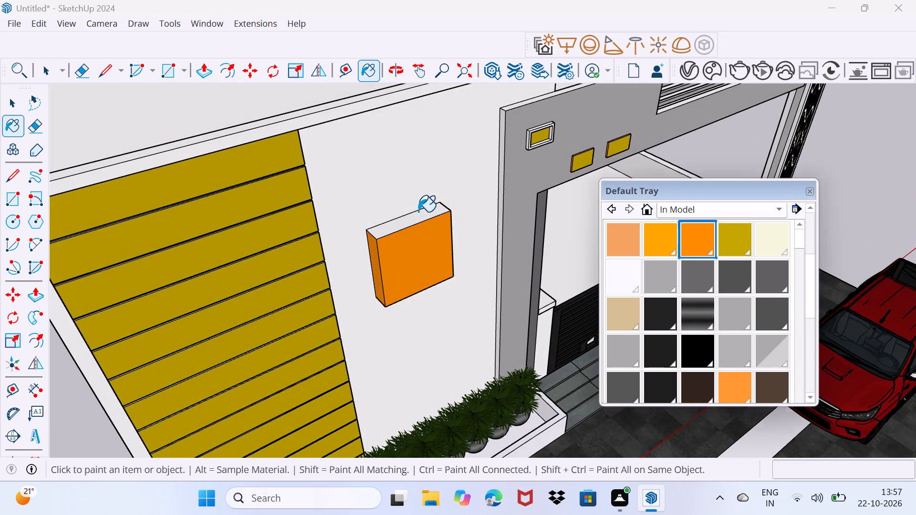
left_click(418, 212)
left_click(419, 215)
middle_click_drag(521, 227, 277, 241)
scroll(413, 216, "up", 4)
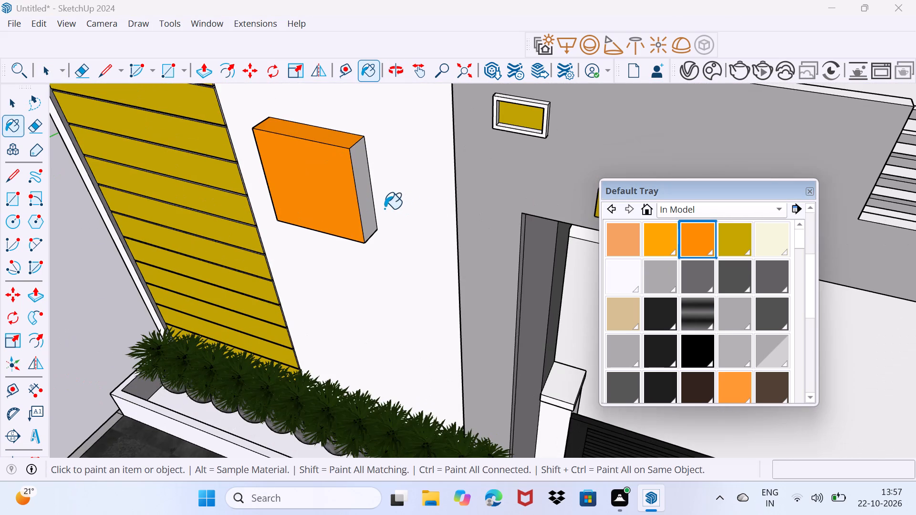
left_click(368, 210)
middle_click_drag(349, 288, 451, 80)
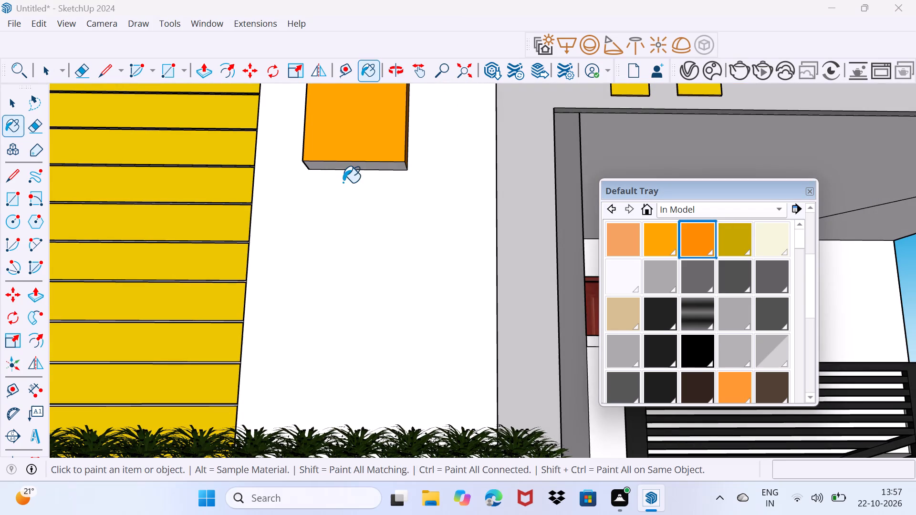
left_click(359, 166)
key("space")
Push the orange panel's front face back toward the wall by about 4 1/8" to make it thinner.
scroll(348, 168, "down", 9)
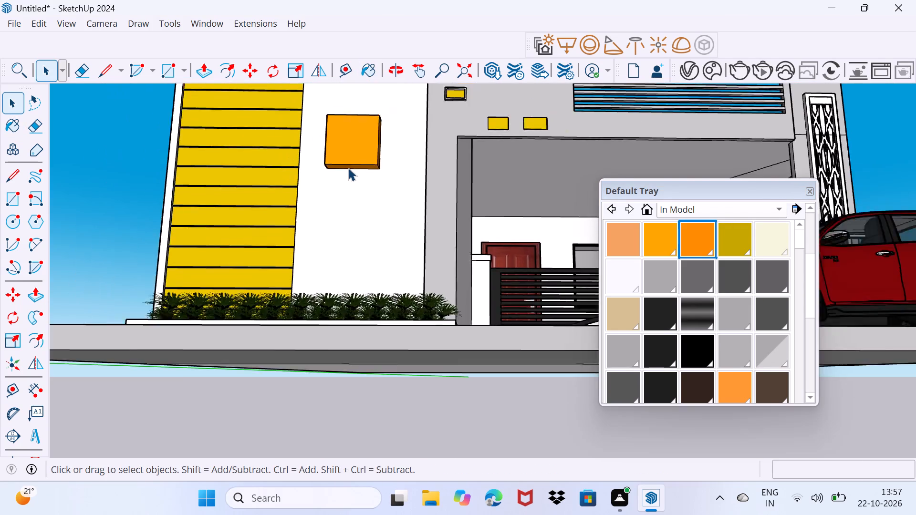
scroll(348, 168, "down", 2)
middle_click_drag(348, 168, 542, 324)
scroll(387, 214, "up", 3)
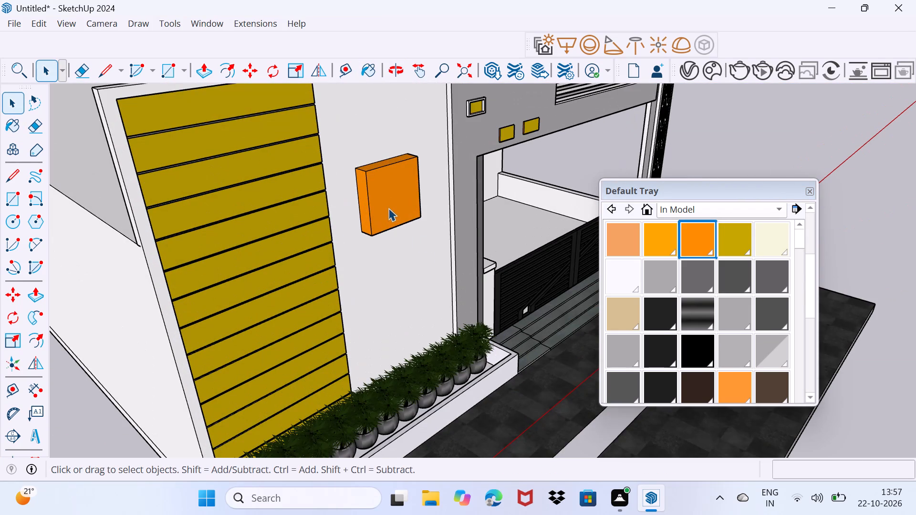
left_click(390, 207)
key("p")
left_click(391, 205)
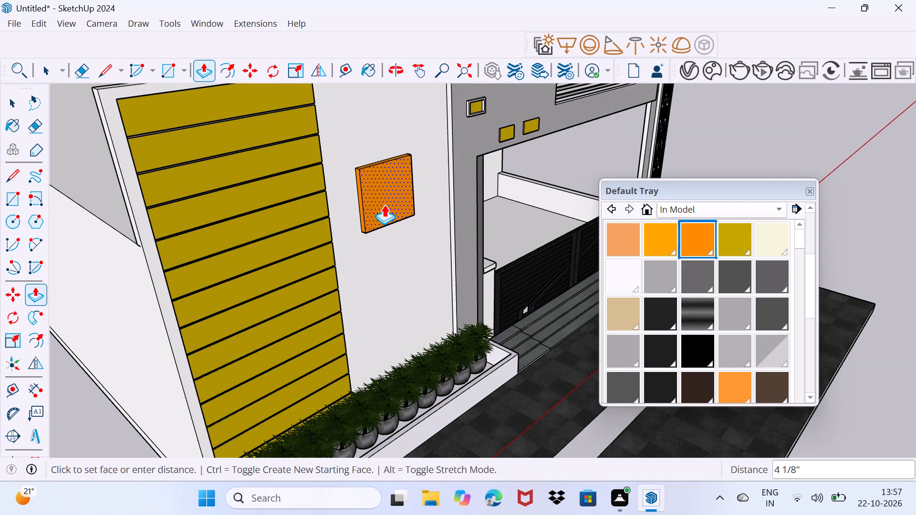
left_click(384, 205)
key("space")
left_click_drag(351, 248, 379, 186)
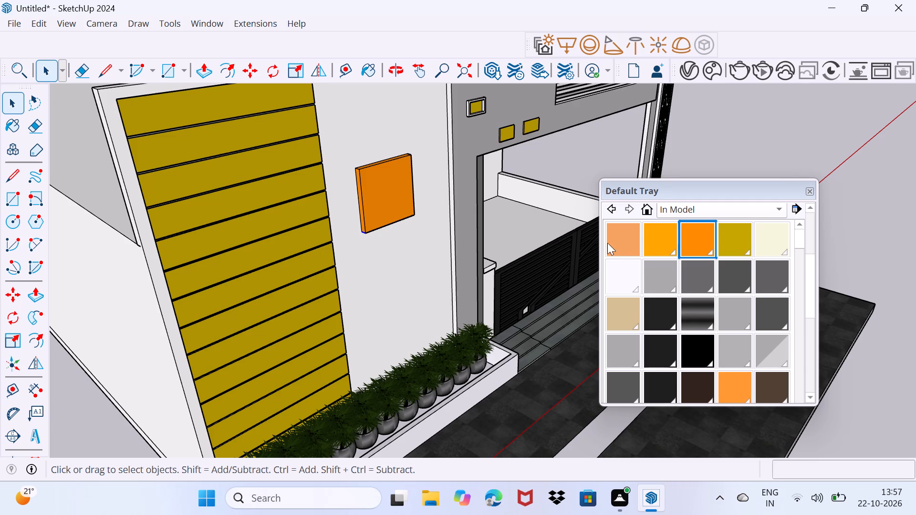
Look through the model's materials and the library categories for another finish for the wall panel.
scroll(636, 290, "up", 3)
scroll(686, 233, "up", 4)
scroll(680, 268, "down", 3)
scroll(680, 266, "up", 12)
left_click(698, 212)
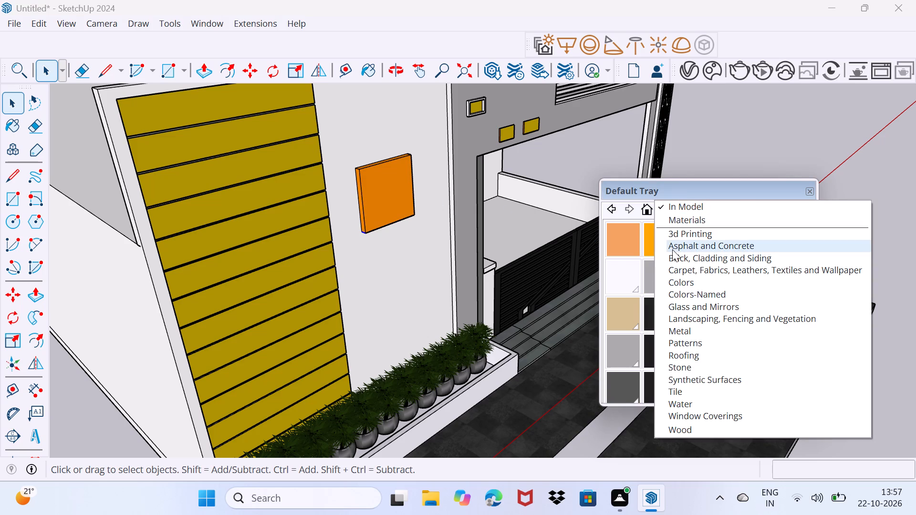
left_click(684, 222)
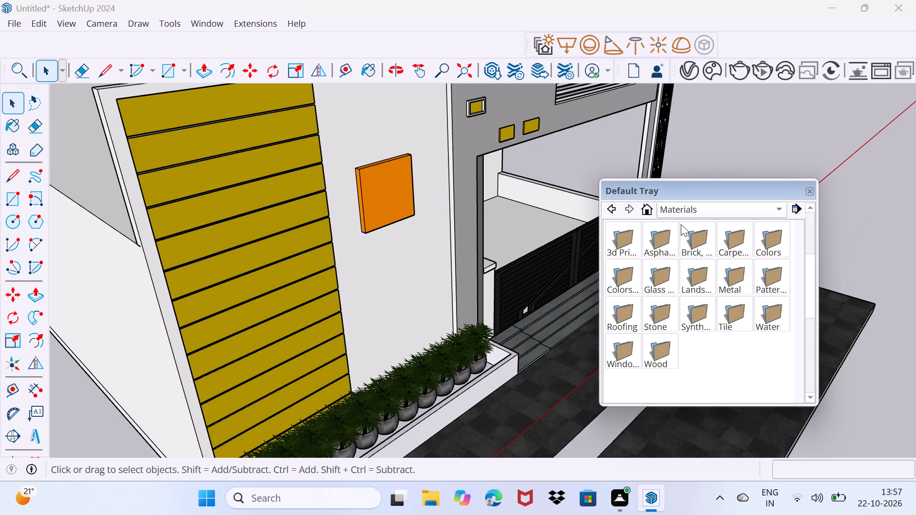
left_click(614, 212)
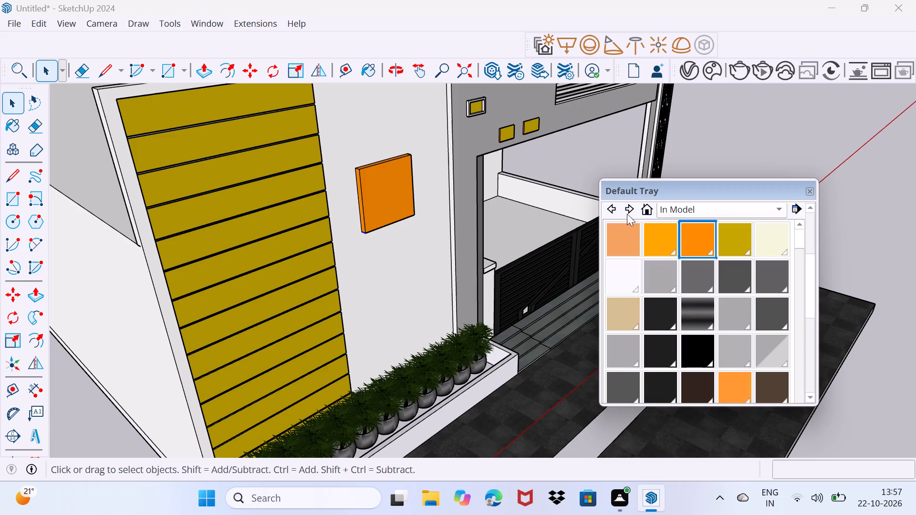
scroll(654, 238, "up", 2)
left_click(686, 212)
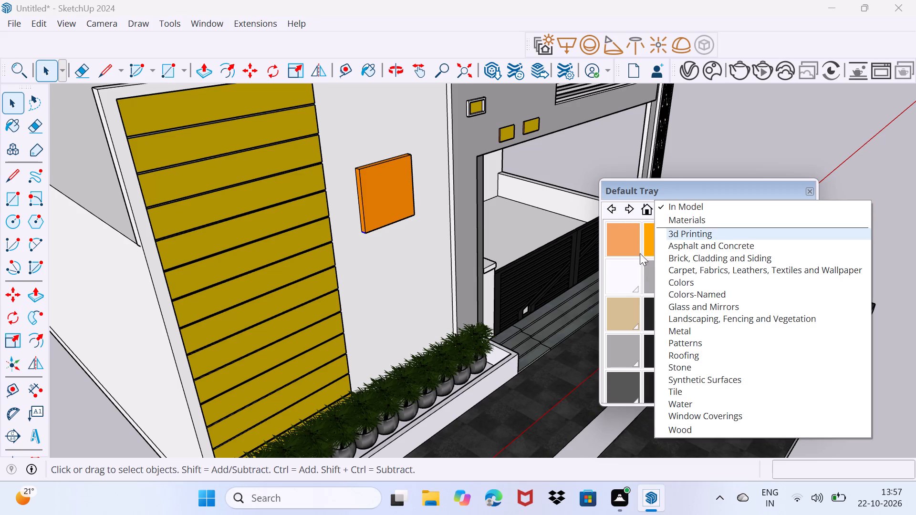
left_click_drag(639, 257, 636, 238)
left_click(680, 231)
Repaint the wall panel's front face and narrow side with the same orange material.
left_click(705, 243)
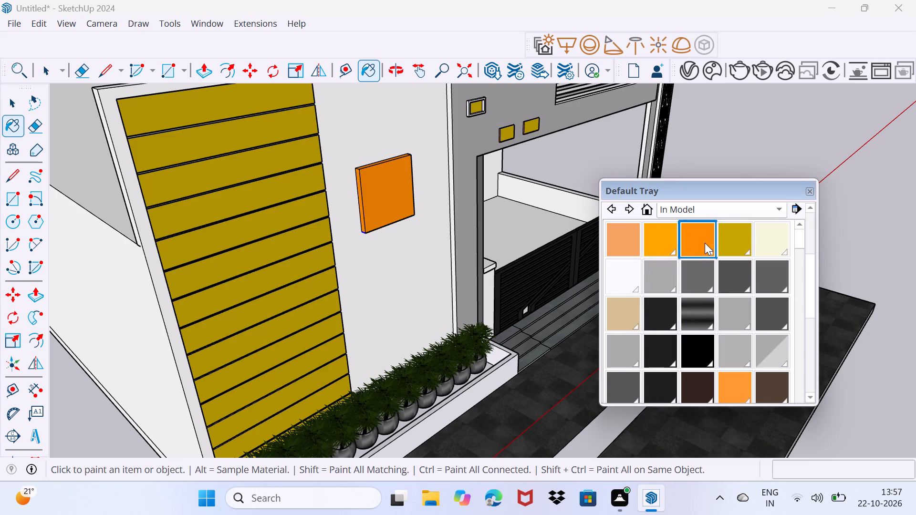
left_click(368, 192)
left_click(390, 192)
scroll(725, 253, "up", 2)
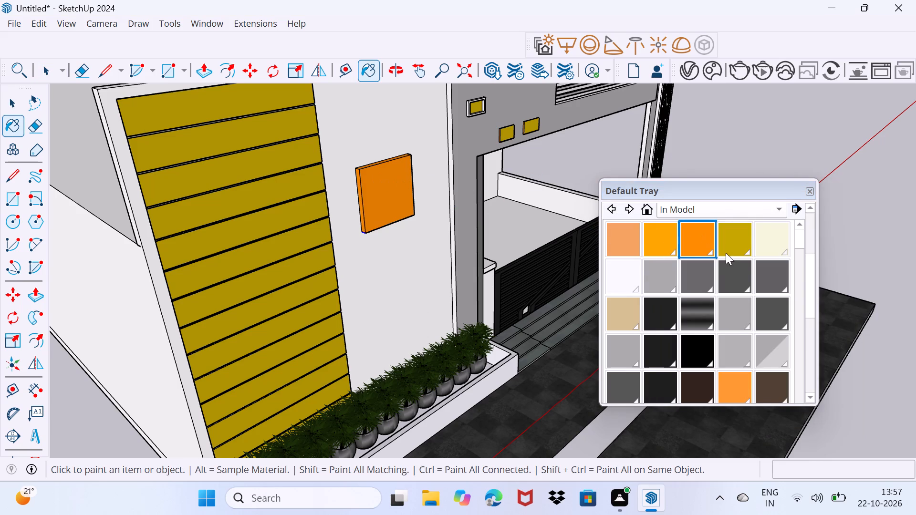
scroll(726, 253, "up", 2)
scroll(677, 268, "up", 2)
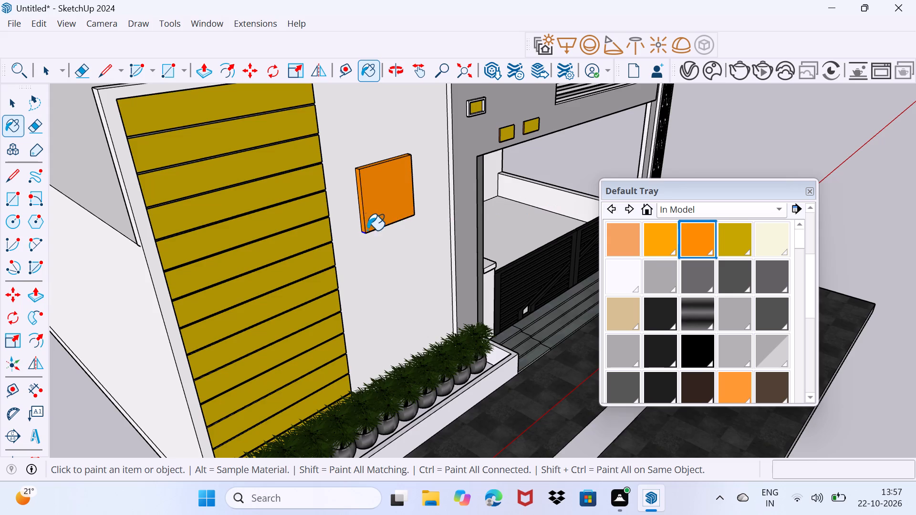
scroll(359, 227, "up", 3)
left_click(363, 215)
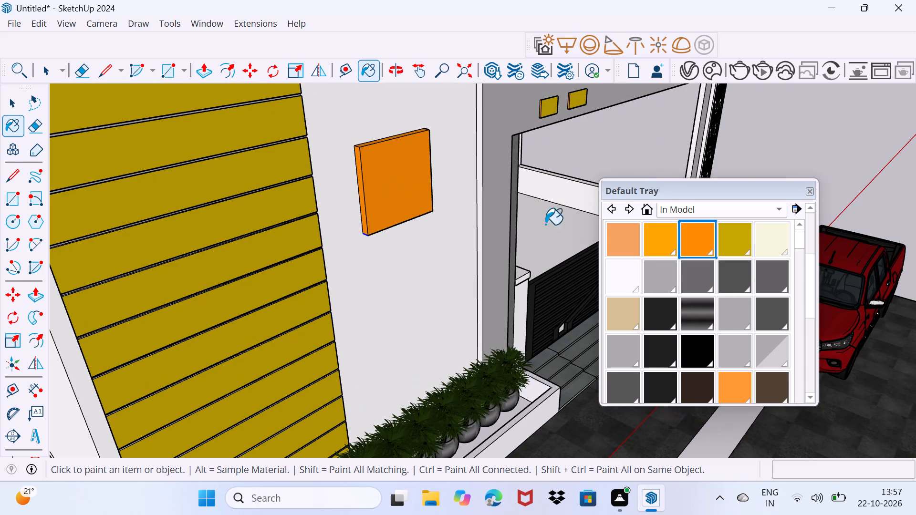
Paint the wall panel's front face with the crimson red from the Colors-Named collection.
scroll(675, 283, "up", 4)
scroll(739, 292, "down", 3)
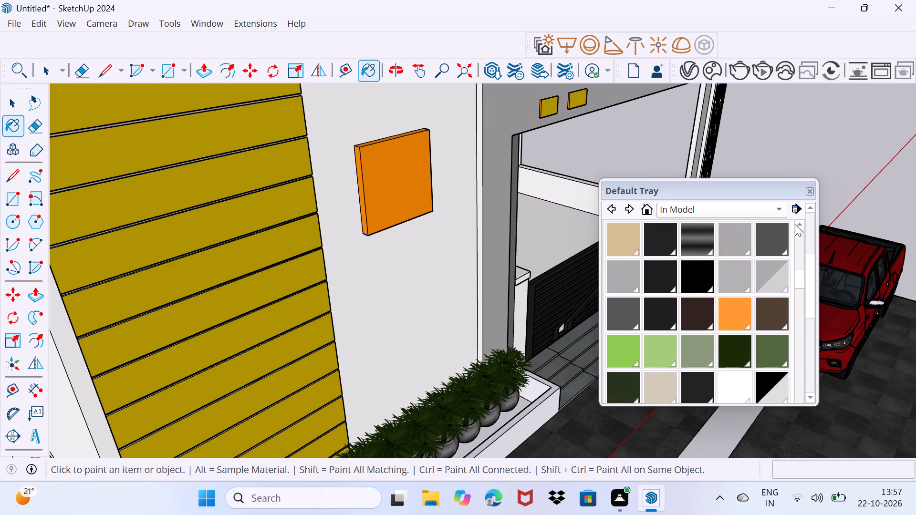
triple_click(801, 224)
left_click(801, 224)
triple_click(801, 224)
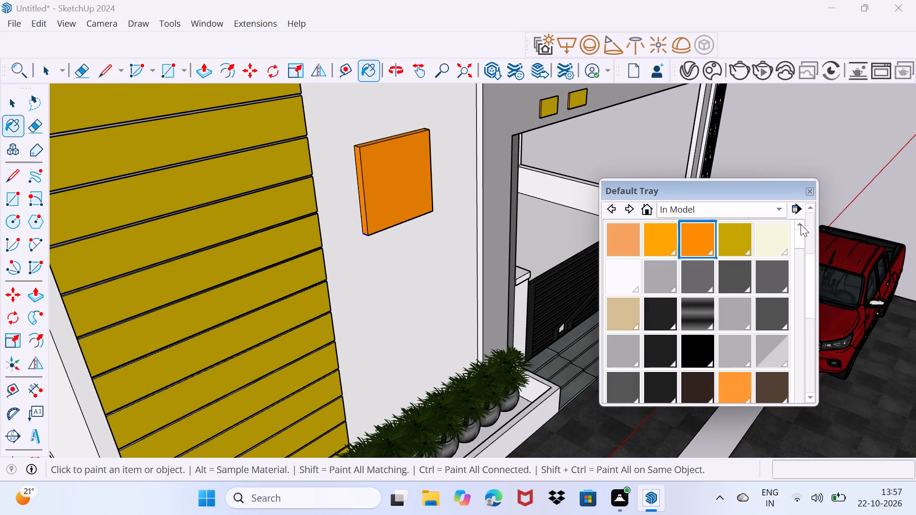
left_click(801, 224)
left_click(677, 213)
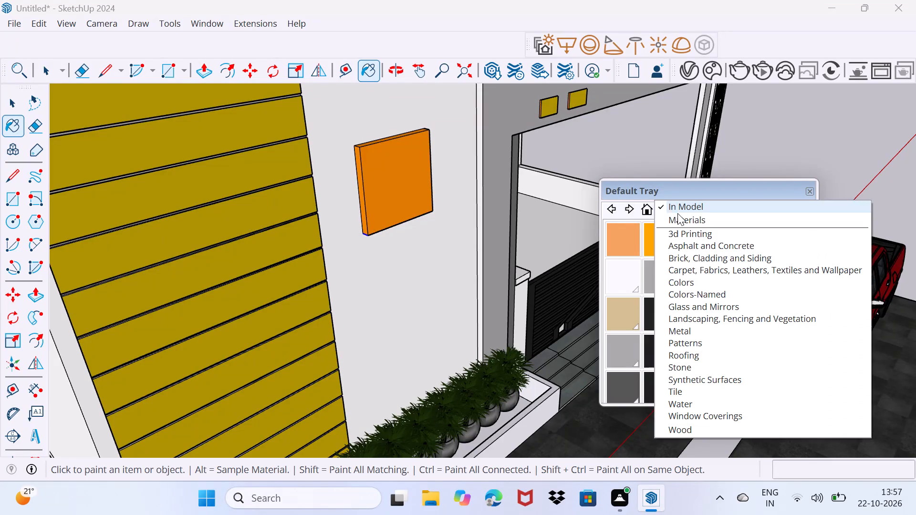
left_click(678, 297)
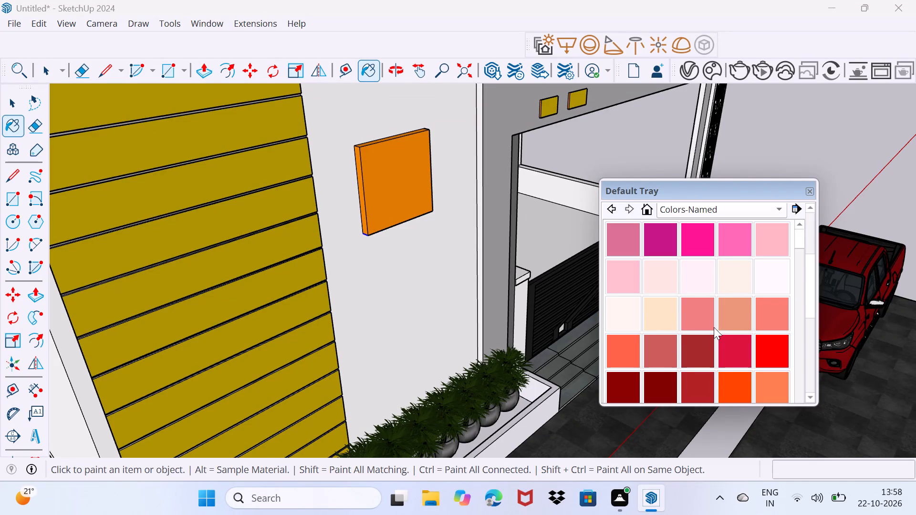
left_click(721, 347)
left_click(389, 189)
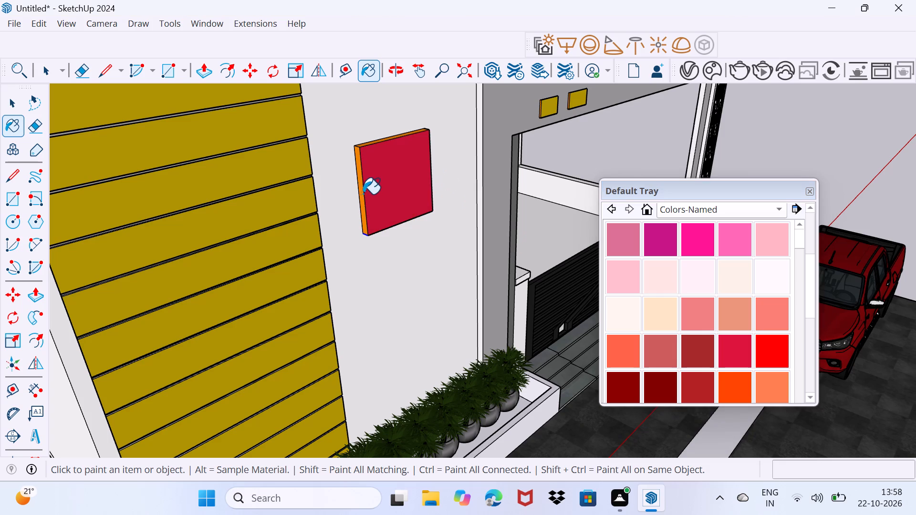
Give the crimson material a texture image, using the seated Ganesha line drawing "download (1)" from the Downloads folder.
scroll(691, 245, "up", 5)
left_click(801, 224)
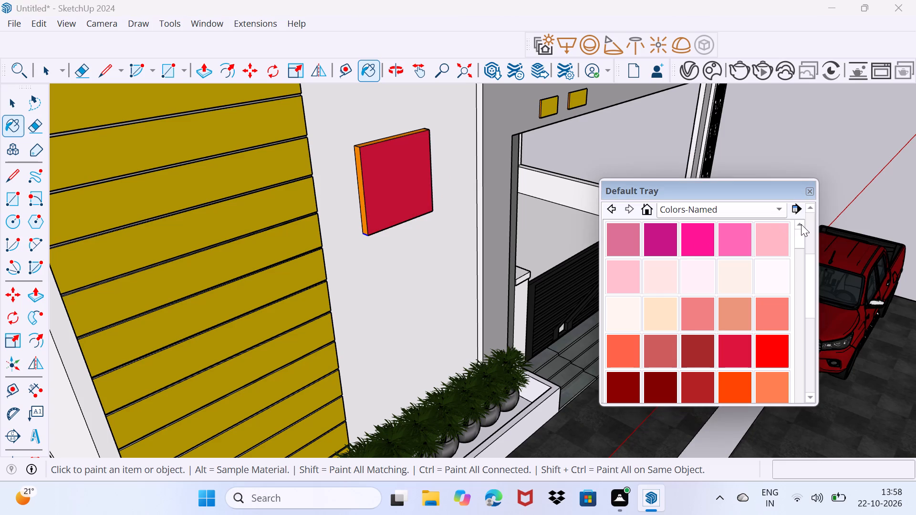
double_click(801, 224)
left_click_drag(801, 224, 801, 211)
triple_click(811, 207)
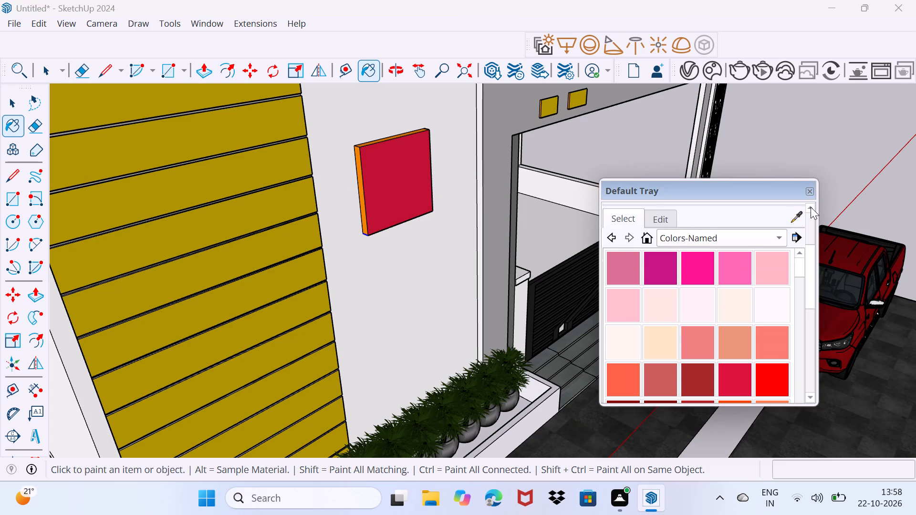
double_click(811, 207)
left_click(673, 266)
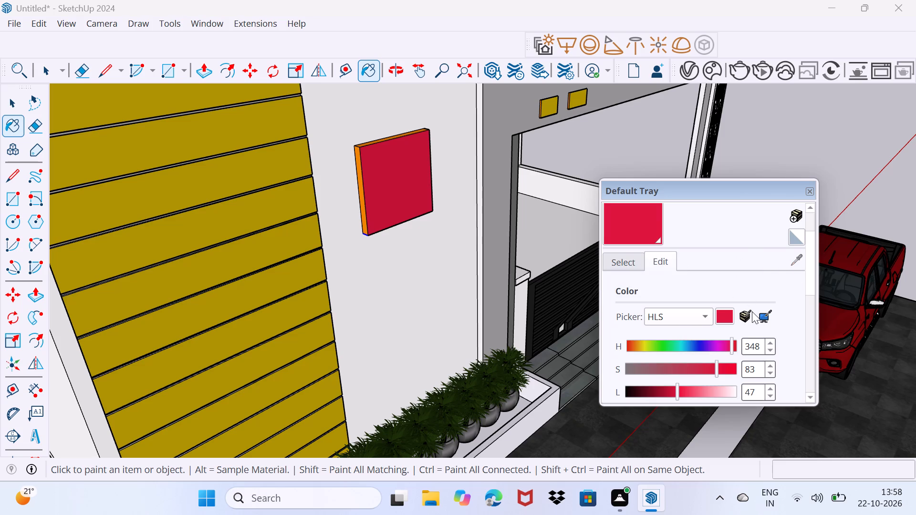
left_click(747, 316)
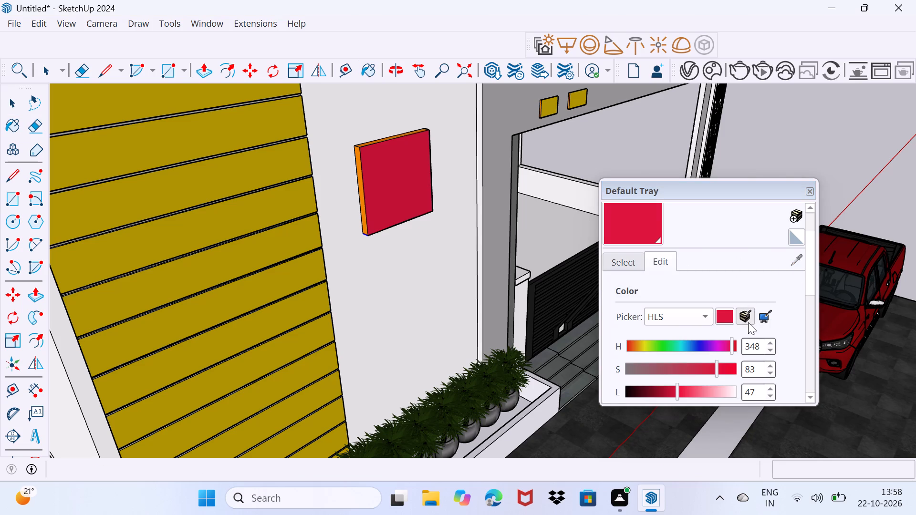
left_click(750, 316)
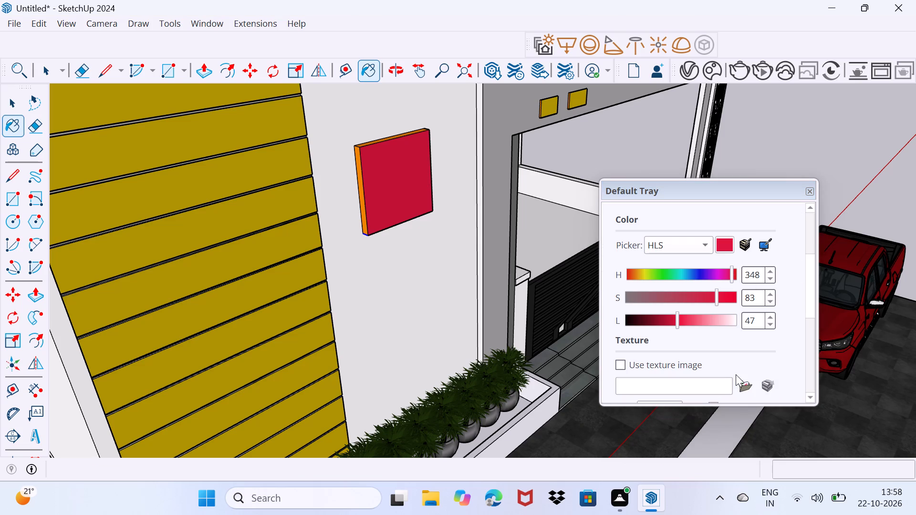
left_click(745, 383)
scroll(291, 295, "down", 2)
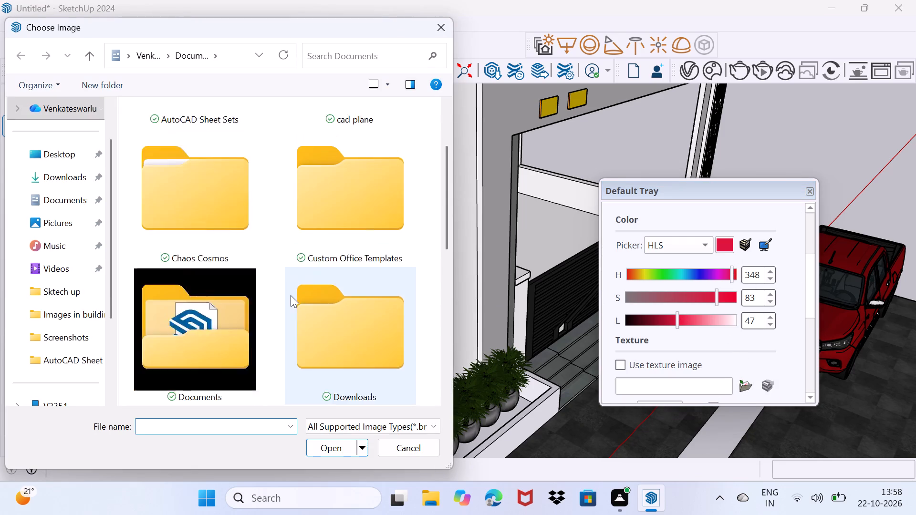
left_click(55, 176)
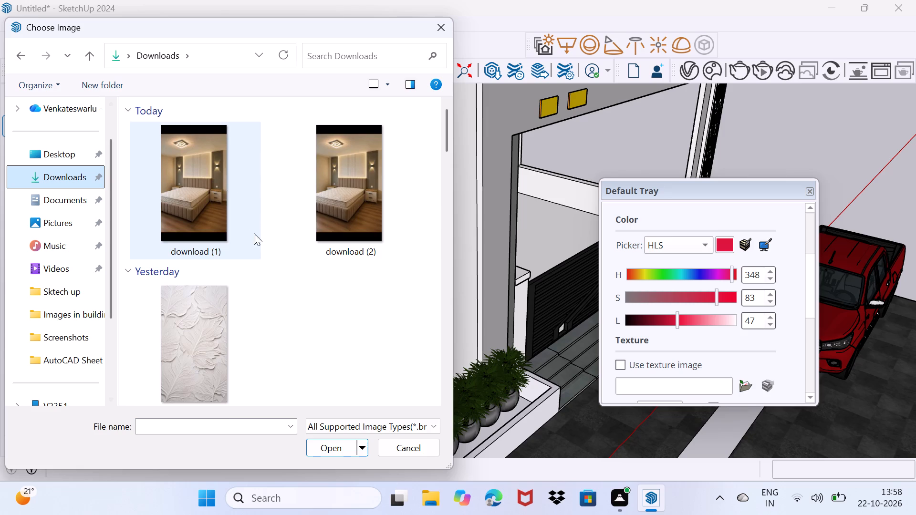
scroll(218, 325, "down", 10)
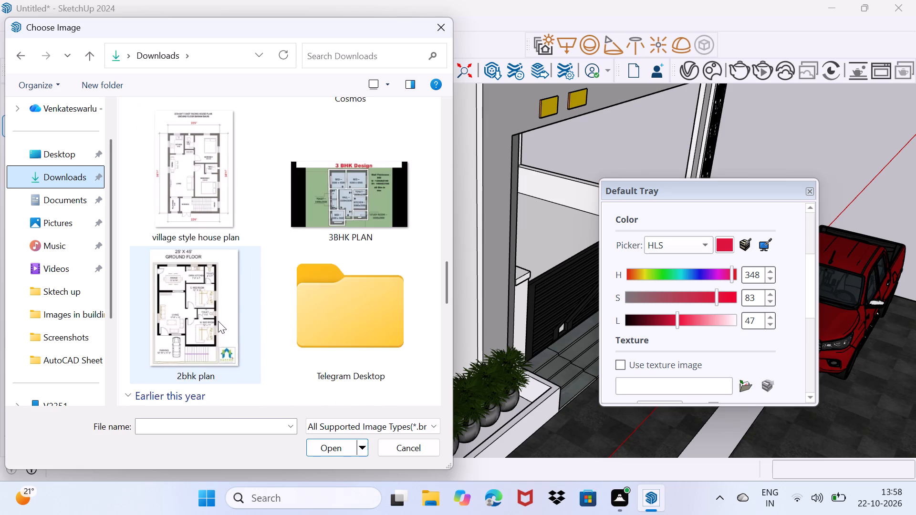
scroll(218, 321, "up", 3)
left_click(346, 312)
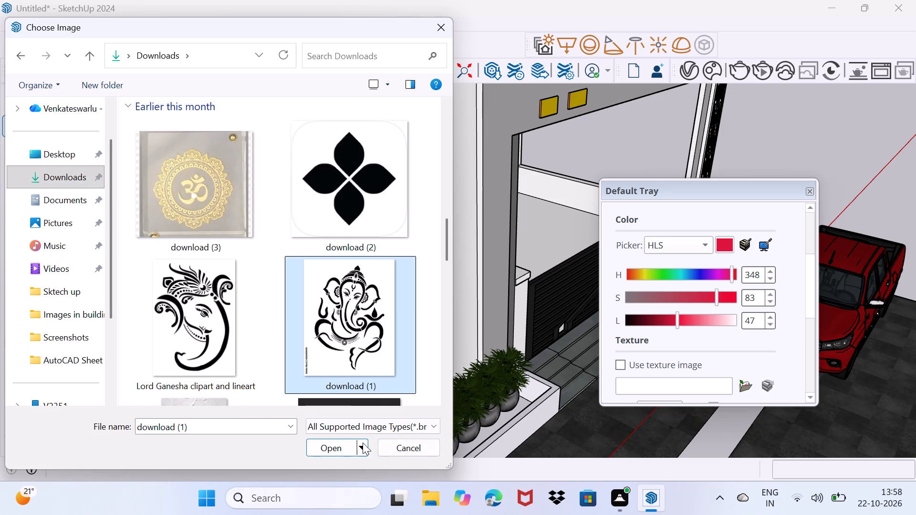
left_click(330, 448)
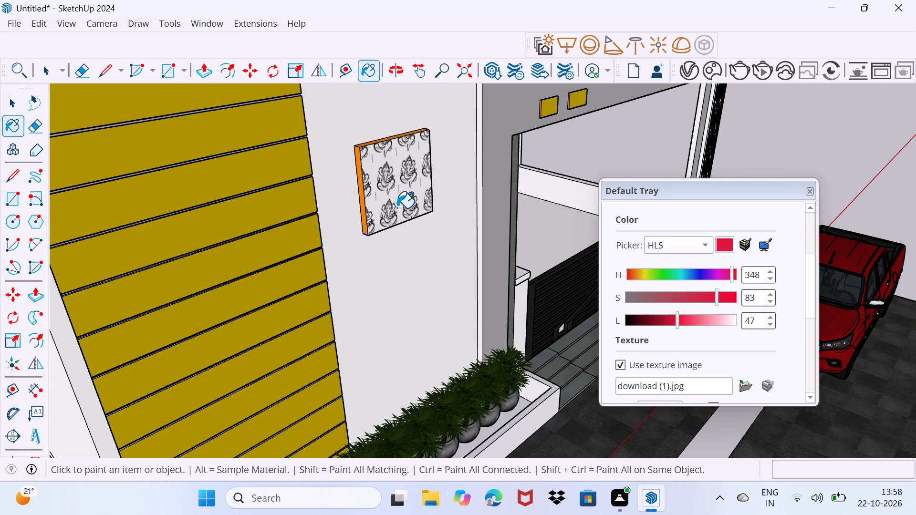
Start positioning the texture on the wall panel's front face and enlarge the Ganesha image to nearly the panel's width.
scroll(397, 208, "up", 4)
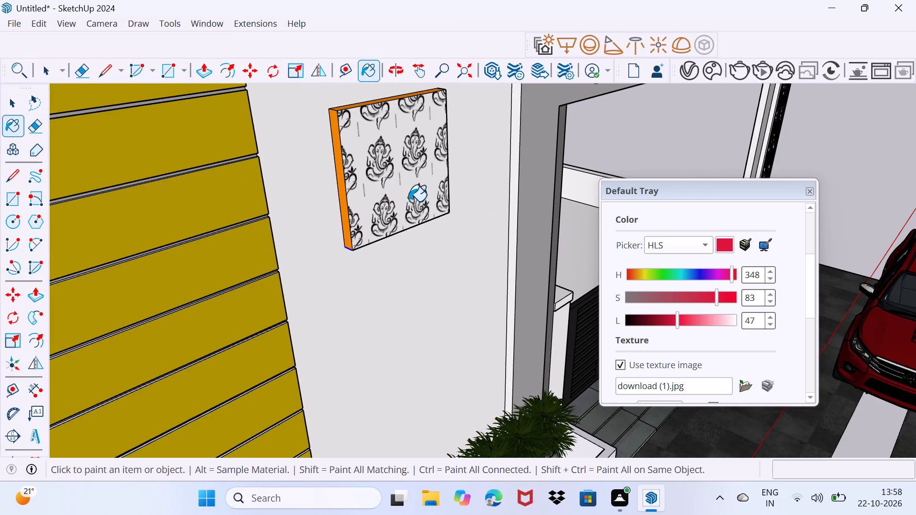
left_click(409, 201)
scroll(351, 206, "up", 3)
key("space")
left_click_drag(369, 217, 382, 199)
middle_click_drag(409, 200, 324, 218)
left_click(341, 185)
right_click(341, 185)
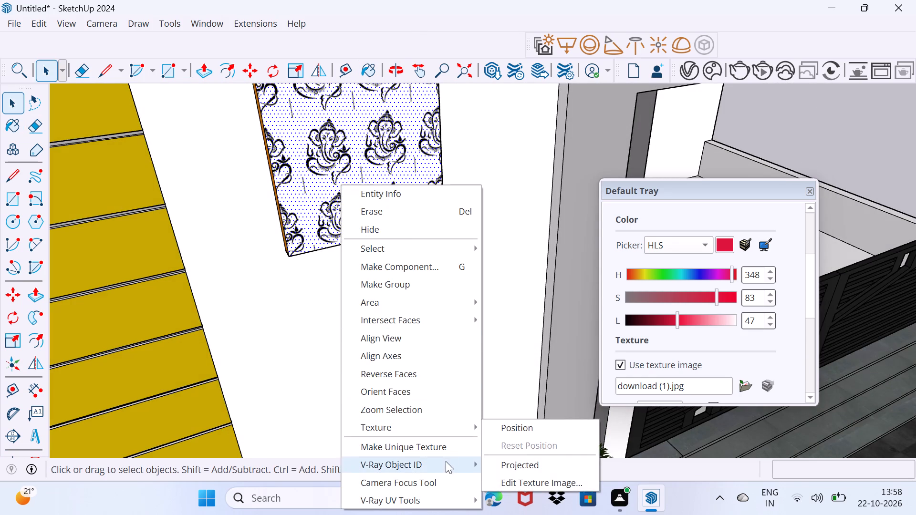
left_click(432, 419)
left_click(519, 424)
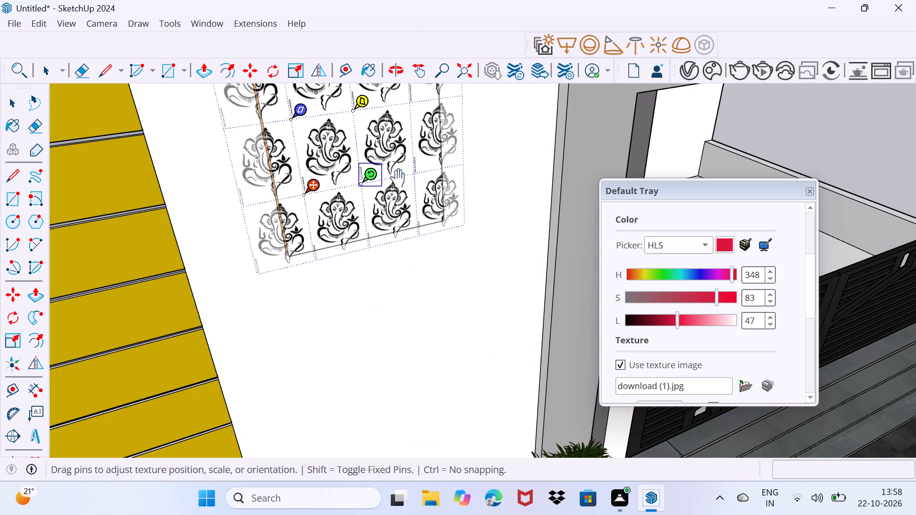
middle_click_drag(387, 187, 373, 228)
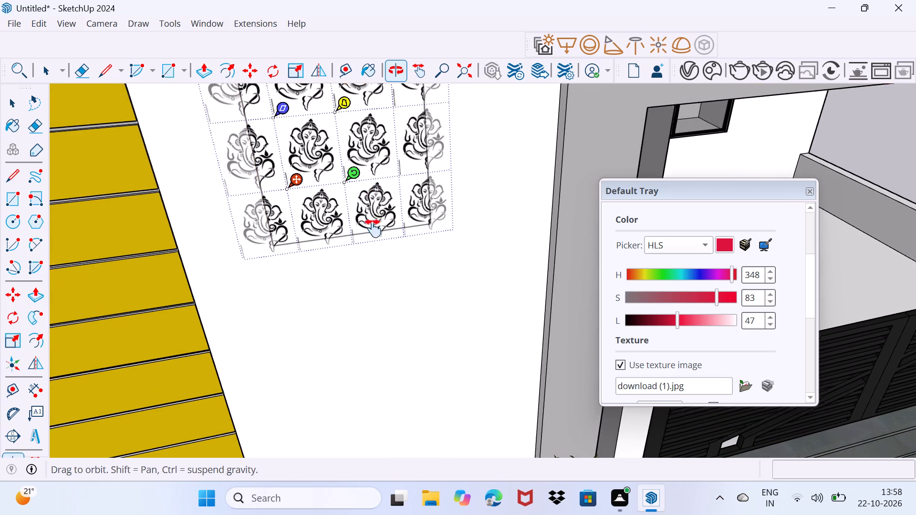
middle_click_drag(373, 228, 406, 299)
middle_click_drag(413, 308, 386, 265)
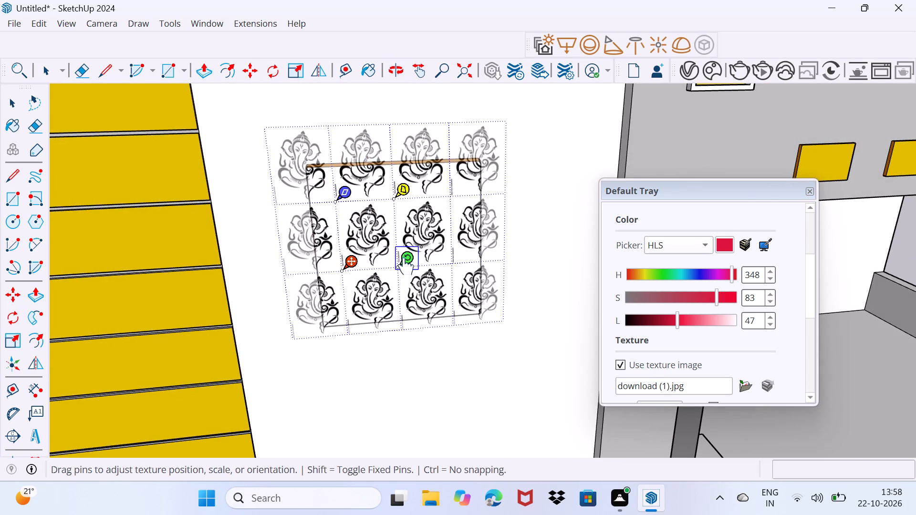
left_click_drag(412, 268, 469, 262)
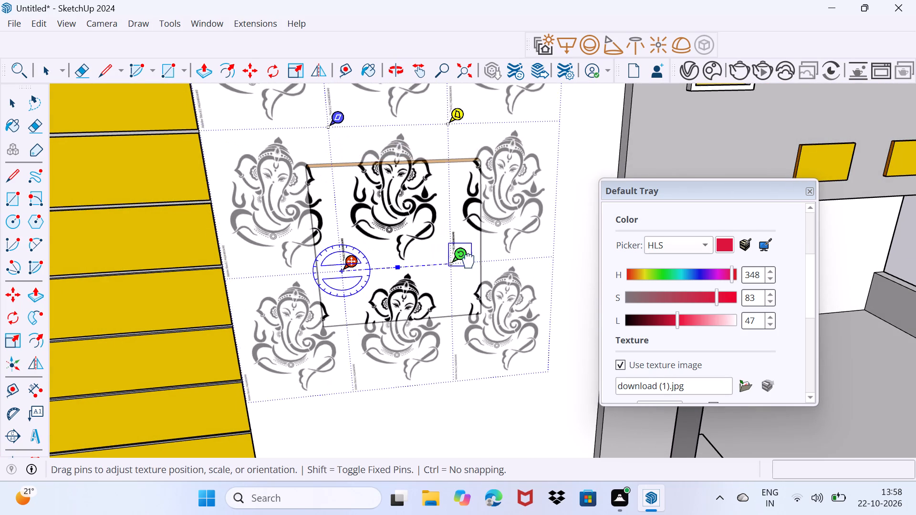
left_click_drag(469, 262, 505, 246)
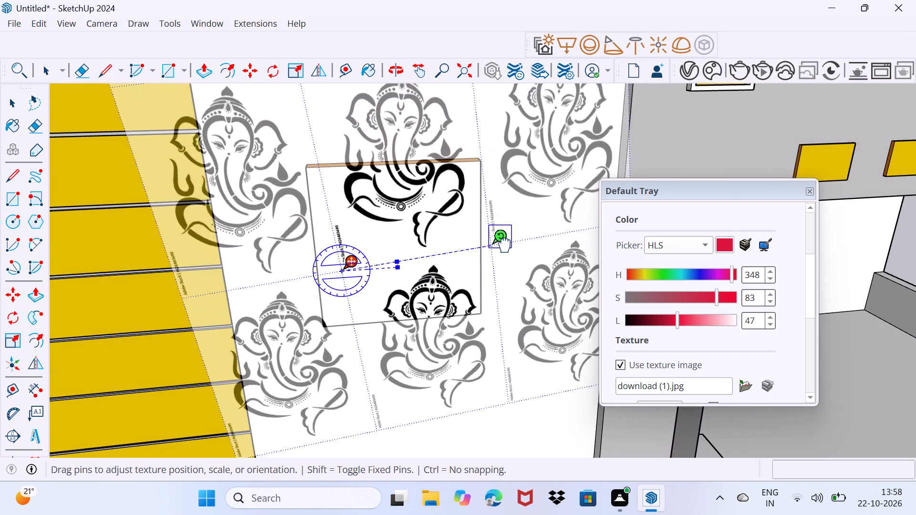
left_click_drag(505, 246, 508, 251)
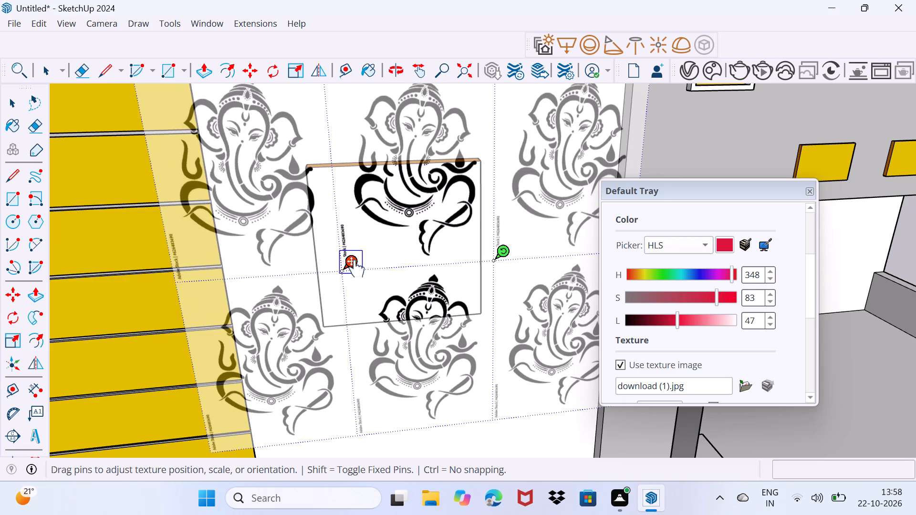
Shift and adjust the texture's corner pins so a single Ganesha figure fills the panel's front face, and apply the positioning.
left_click_drag(358, 270, 340, 335)
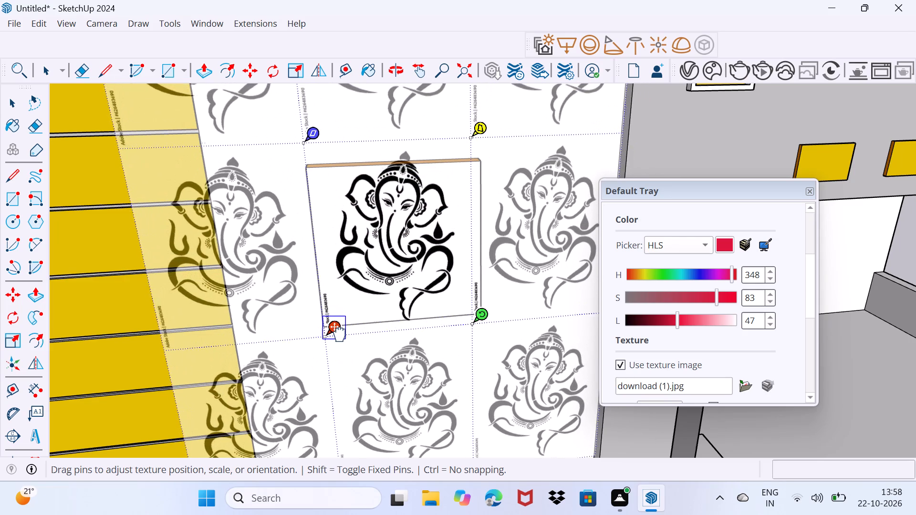
left_click_drag(340, 335, 338, 336)
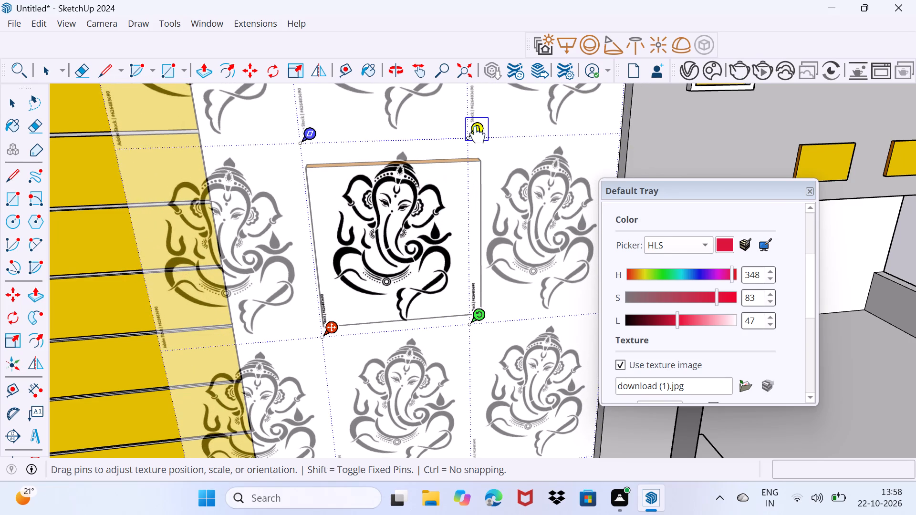
left_click_drag(479, 136, 473, 151)
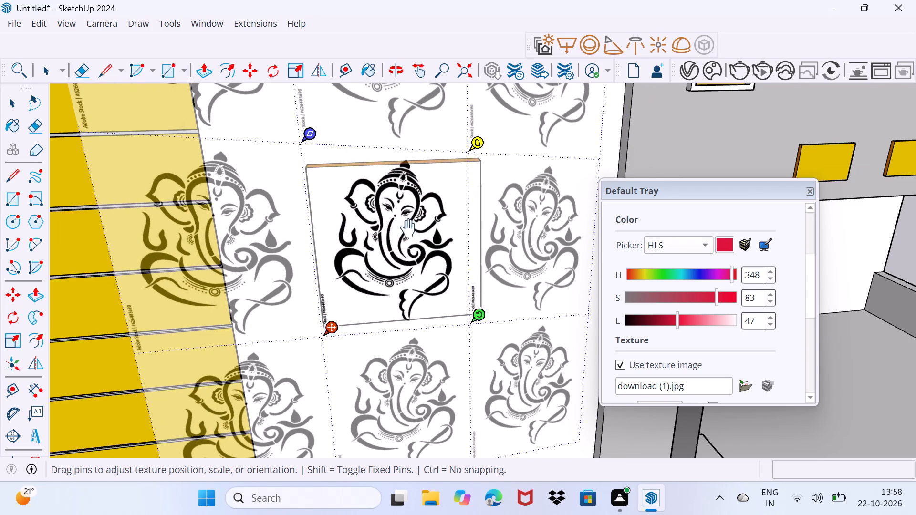
left_click_drag(482, 320, 472, 315)
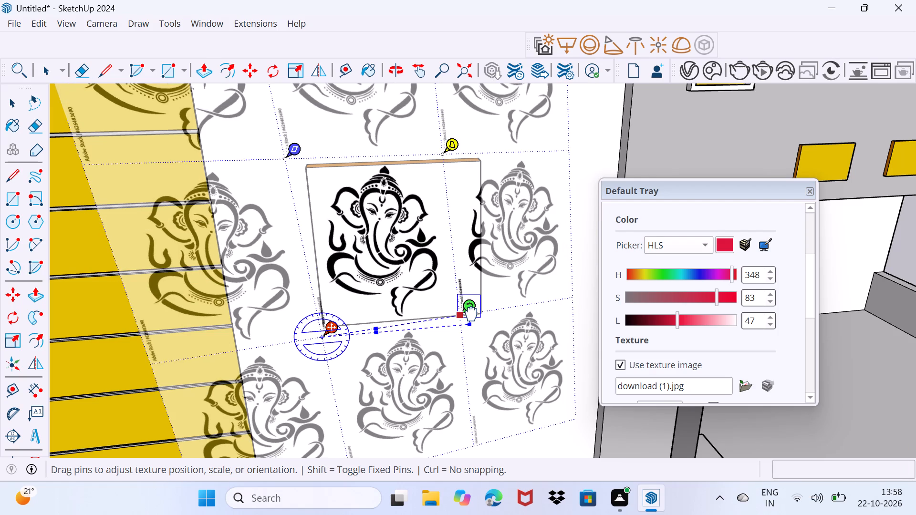
left_click_drag(472, 315, 472, 315)
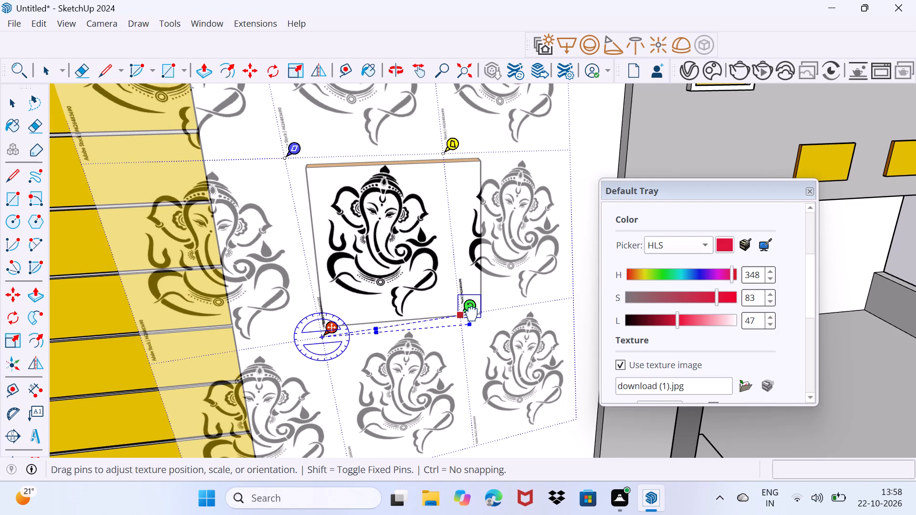
left_click_drag(472, 315, 476, 318)
key("space")
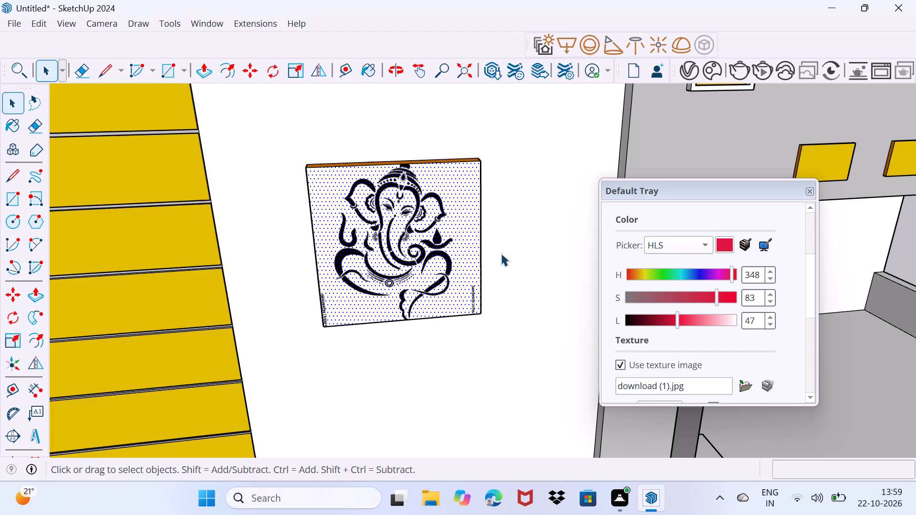
left_click_drag(508, 319, 535, 272)
Paint the wall panel's orange edge faces, including the top and underside, with the very pale pink from the Colors-Named collection.
scroll(491, 278, "down", 3)
middle_click_drag(393, 314, 493, 292)
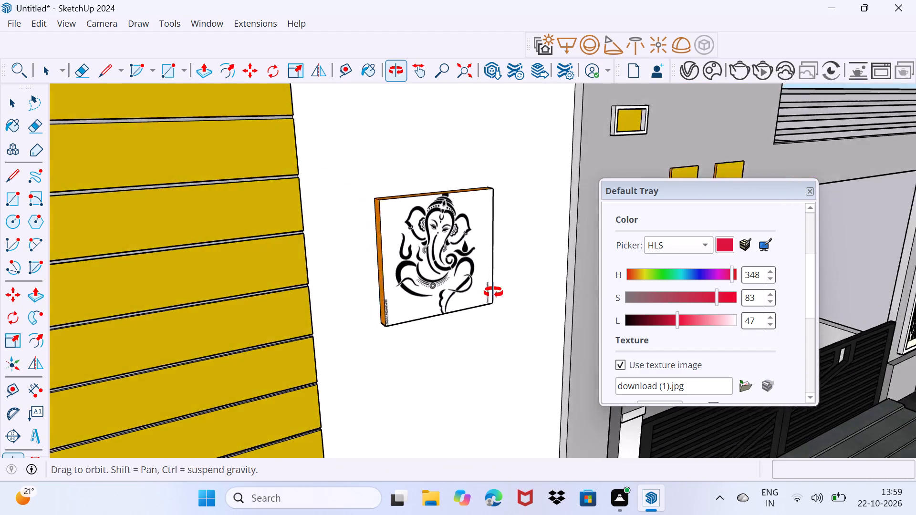
middle_click_drag(493, 292, 548, 281)
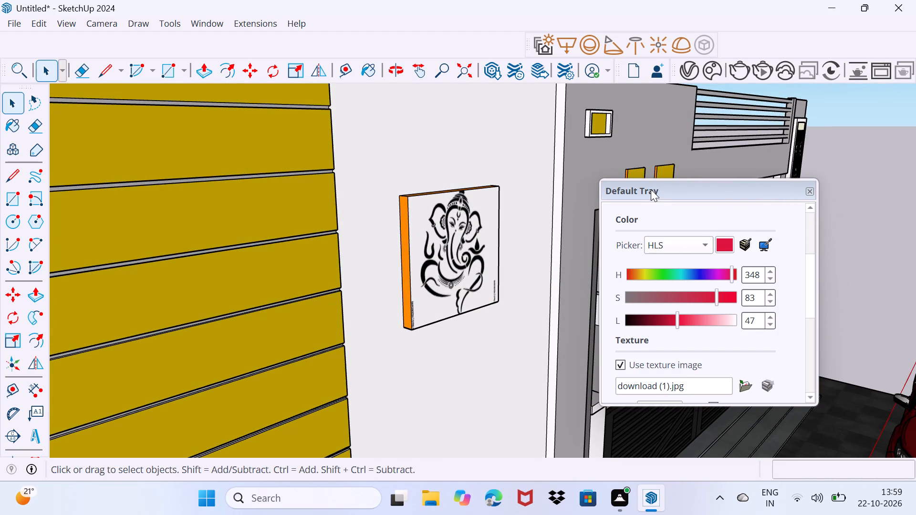
left_click_drag(651, 188, 630, 251)
scroll(613, 331, "up", 2)
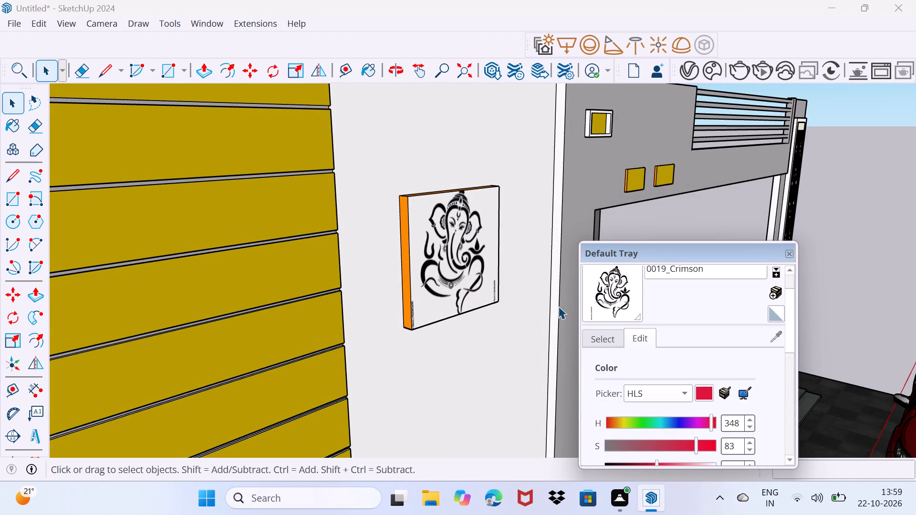
key("space")
left_click_drag(443, 310, 463, 254)
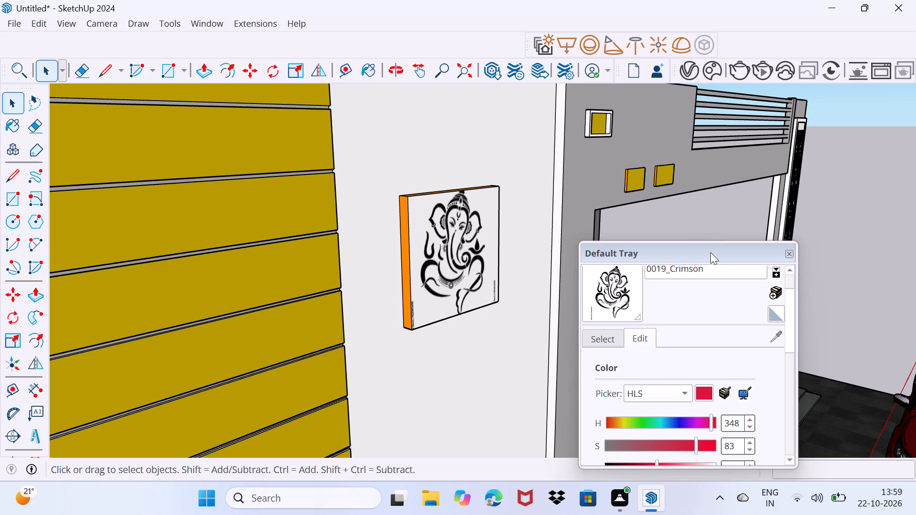
left_click(617, 344)
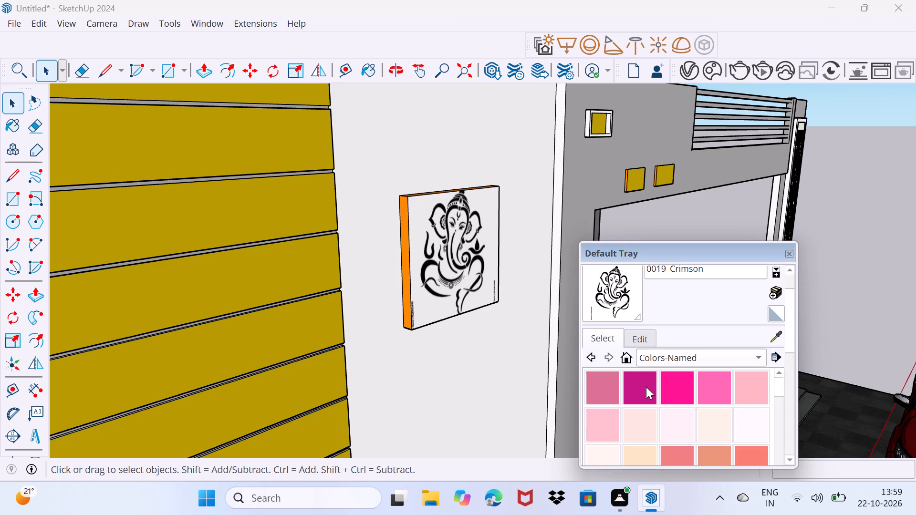
left_click(672, 423)
scroll(393, 269, "up", 5)
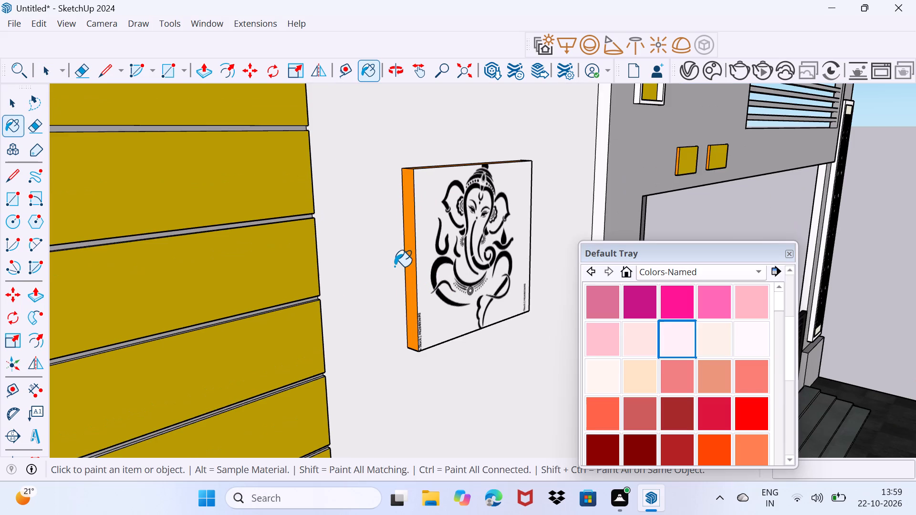
left_click(407, 253)
middle_click_drag(438, 194, 386, 301)
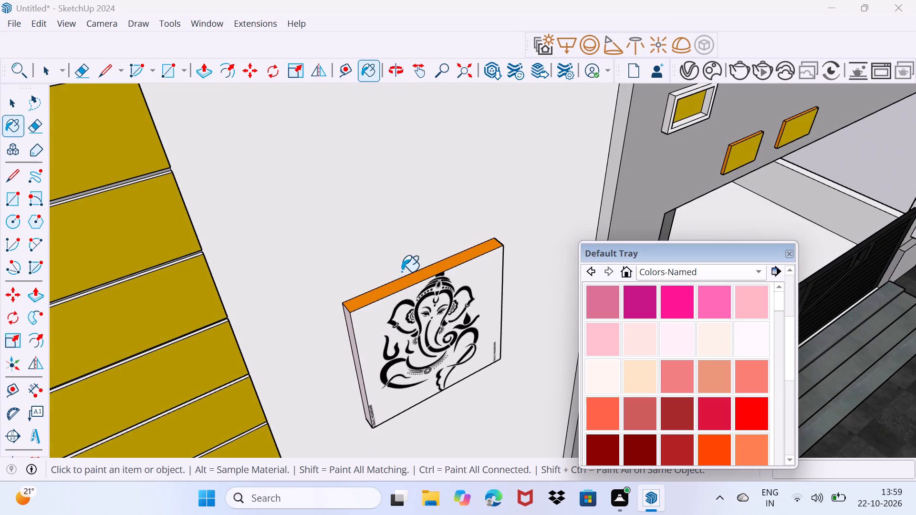
left_click(406, 278)
middle_click_drag(494, 268, 219, 251)
scroll(397, 260, "up", 3)
left_click(416, 245)
middle_click_drag(393, 334, 493, 129)
scroll(468, 232, "up", 1)
left_click(495, 204)
scroll(479, 209, "up", 6)
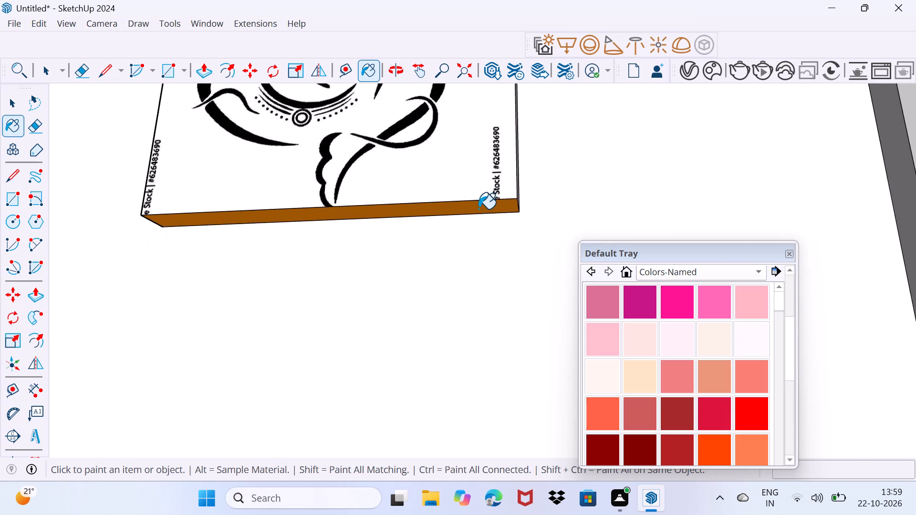
left_click(479, 209)
key("space")
scroll(475, 212, "down", 4)
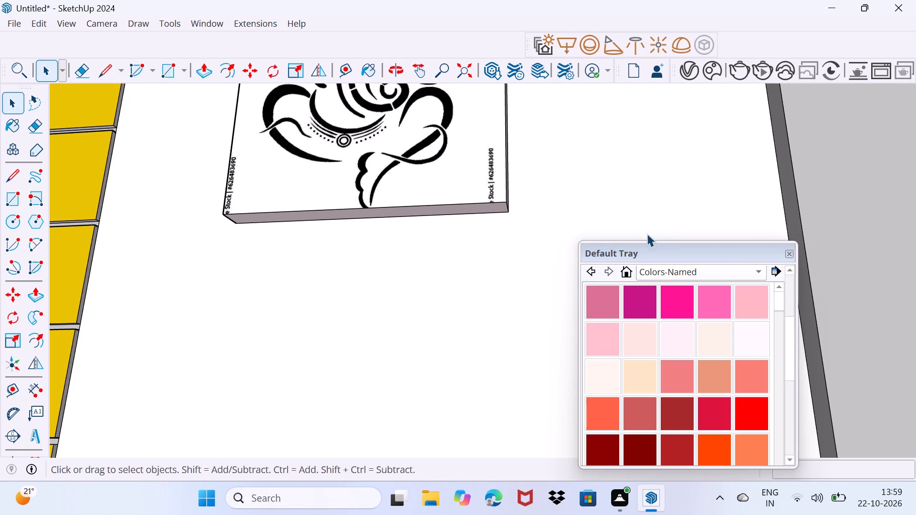
left_click_drag(646, 255, 611, 458)
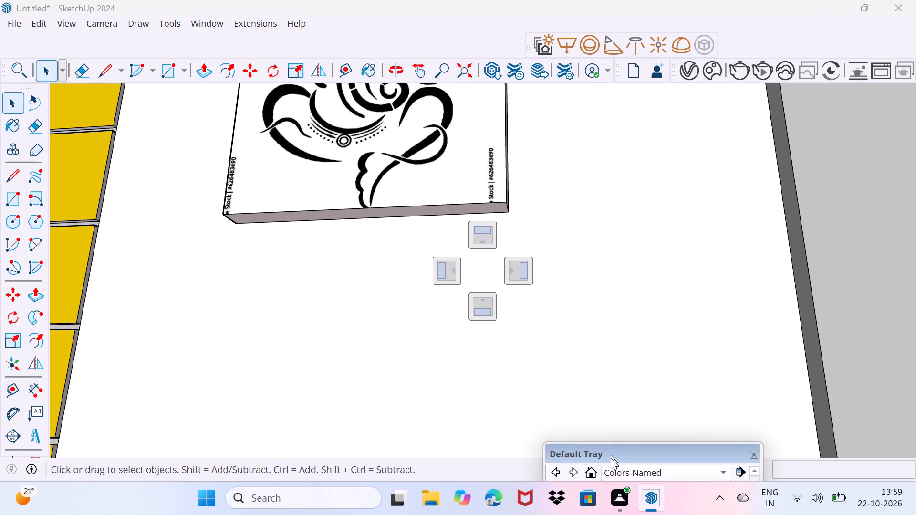
Examine the whole house front from several angles and distances, including the Ganesha panel, gate, planter and car.
left_click_drag(611, 458, 610, 472)
scroll(489, 254, "down", 20)
scroll(489, 254, "down", 1)
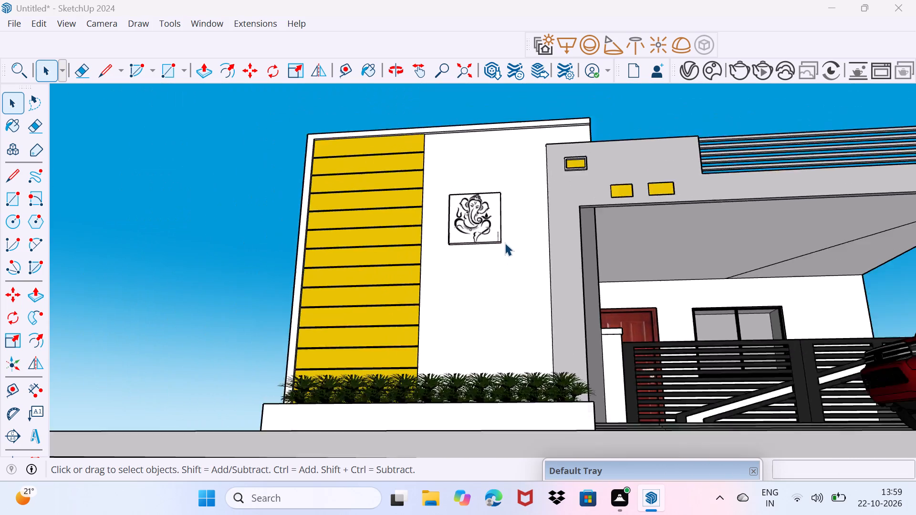
scroll(505, 243, "down", 5)
middle_click_drag(506, 237, 573, 397)
scroll(566, 329, "up", 4)
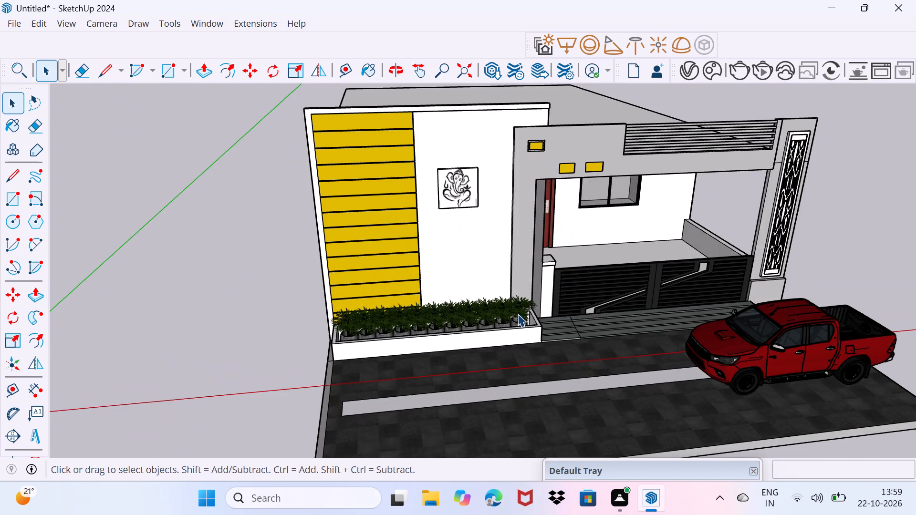
middle_click_drag(518, 314, 500, 366)
scroll(548, 316, "up", 1)
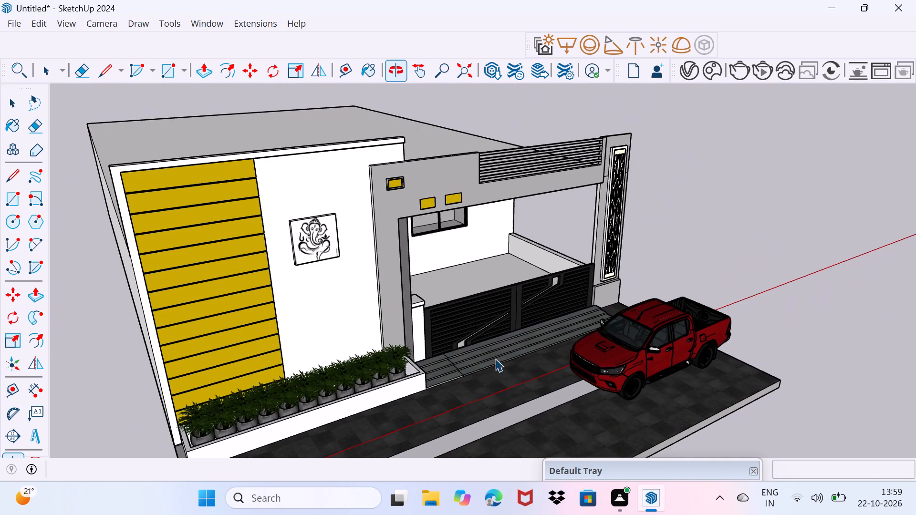
middle_click_drag(485, 362, 445, 346)
scroll(434, 356, "up", 2)
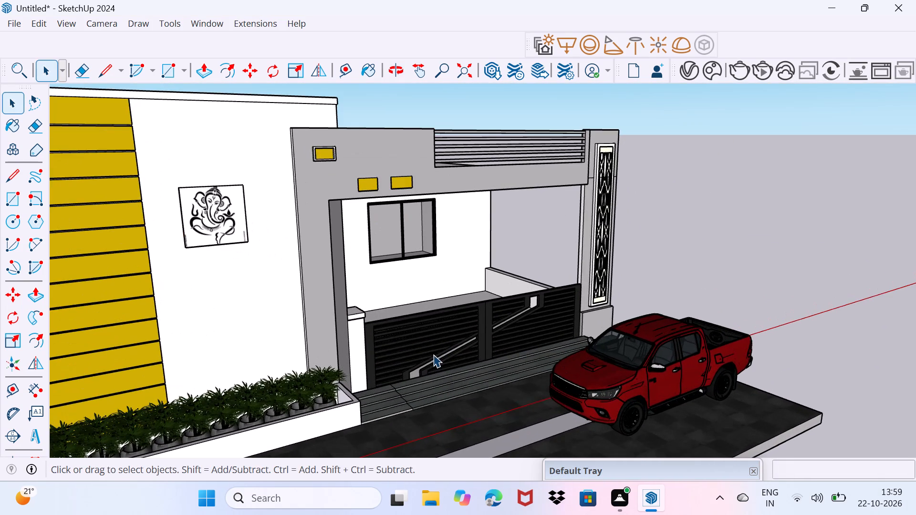
middle_click_drag(433, 354, 396, 340)
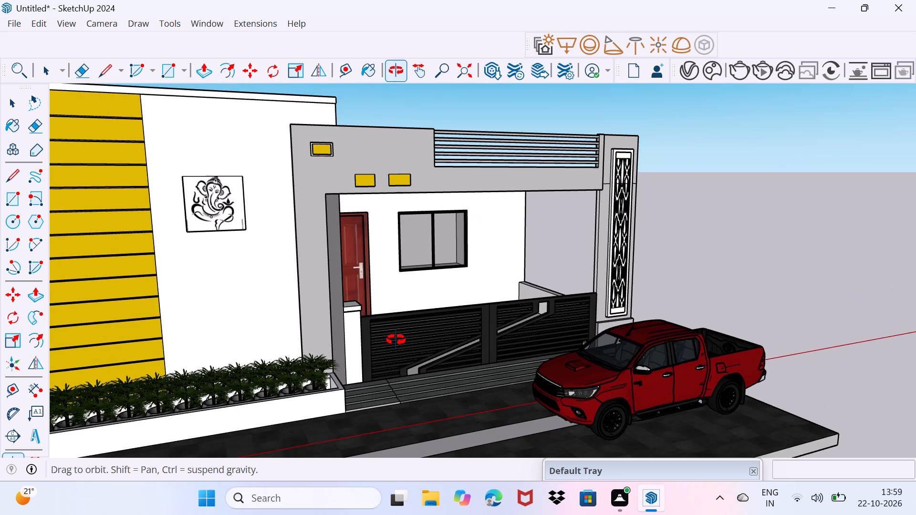
middle_click_drag(396, 340, 501, 350)
middle_click_drag(507, 353, 428, 353)
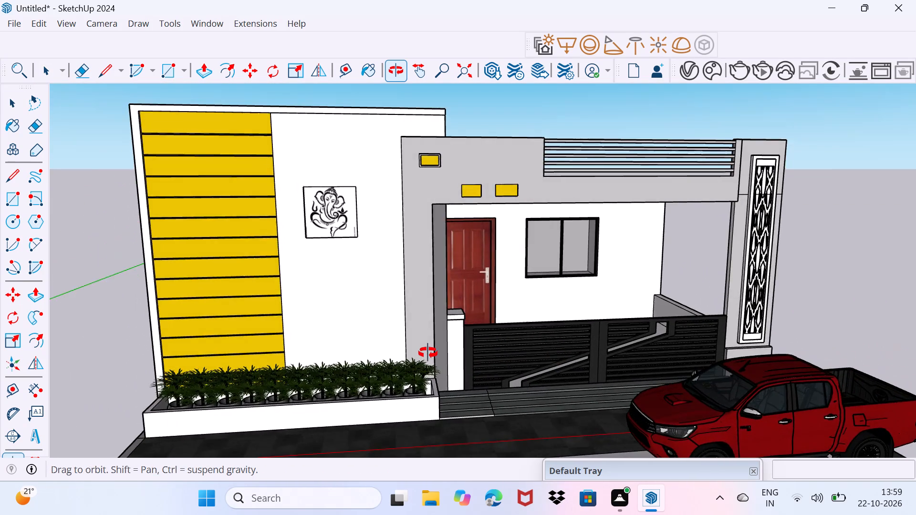
middle_click_drag(428, 353, 421, 346)
scroll(404, 327, "up", 1)
middle_click_drag(397, 318, 374, 341)
middle_click_drag(374, 338, 365, 358, "shift")
scroll(372, 353, "up", 1)
middle_click_drag(372, 353, 371, 331)
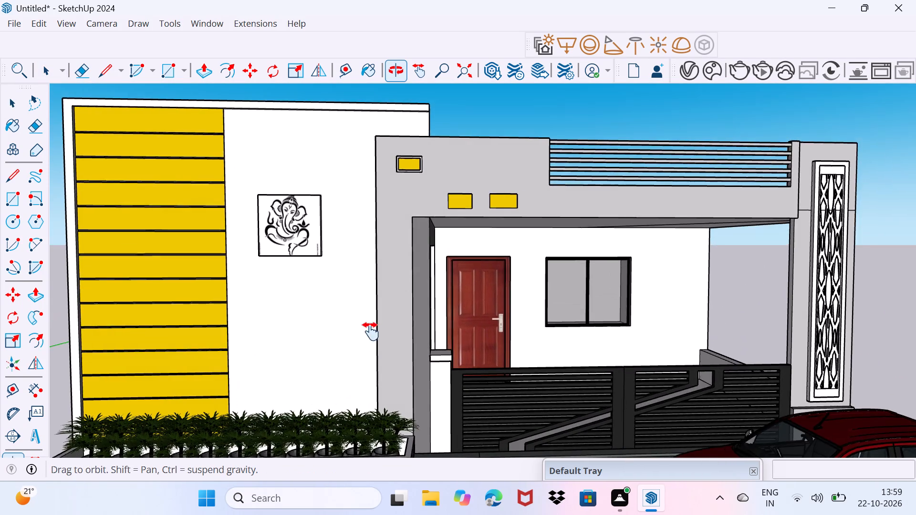
middle_click_drag(371, 331, 364, 341)
middle_click_drag(365, 342, 378, 320)
scroll(379, 318, "down", 4)
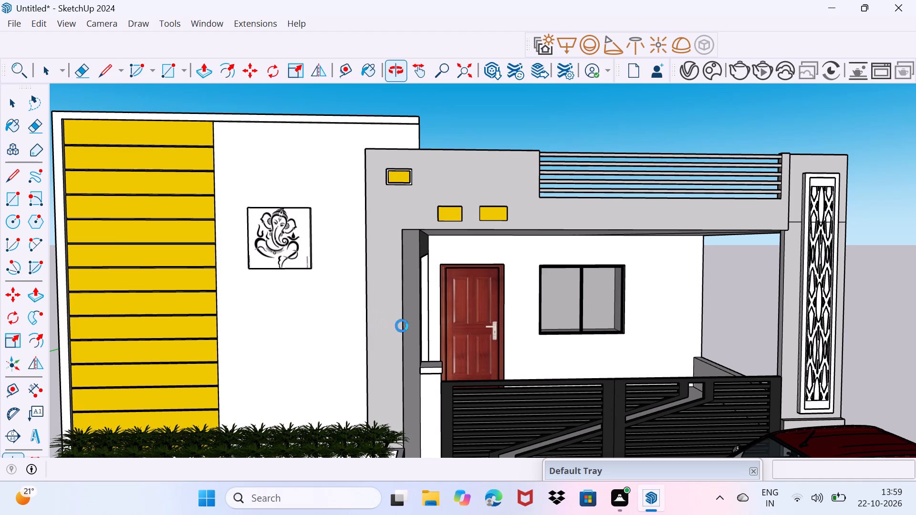
scroll(422, 326, "down", 4)
middle_click_drag(426, 371, 448, 360)
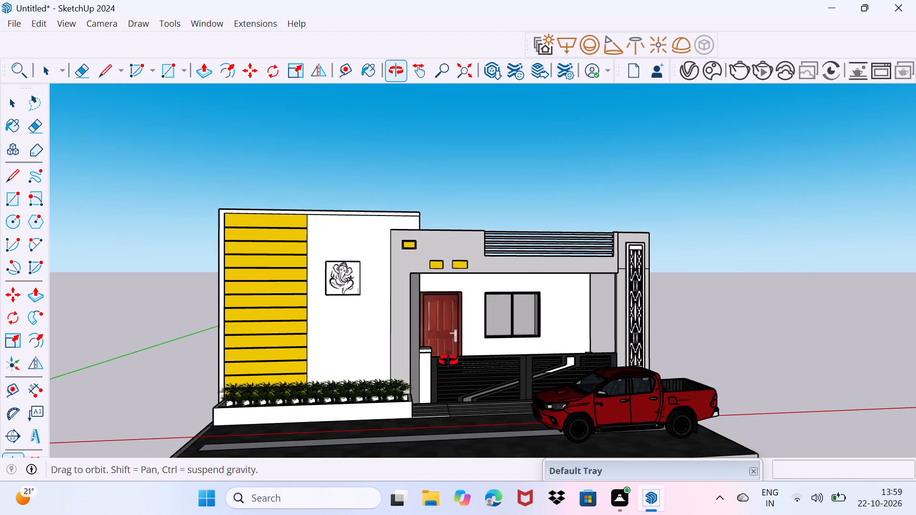
middle_click_drag(448, 360, 439, 370)
scroll(400, 383, "up", 3)
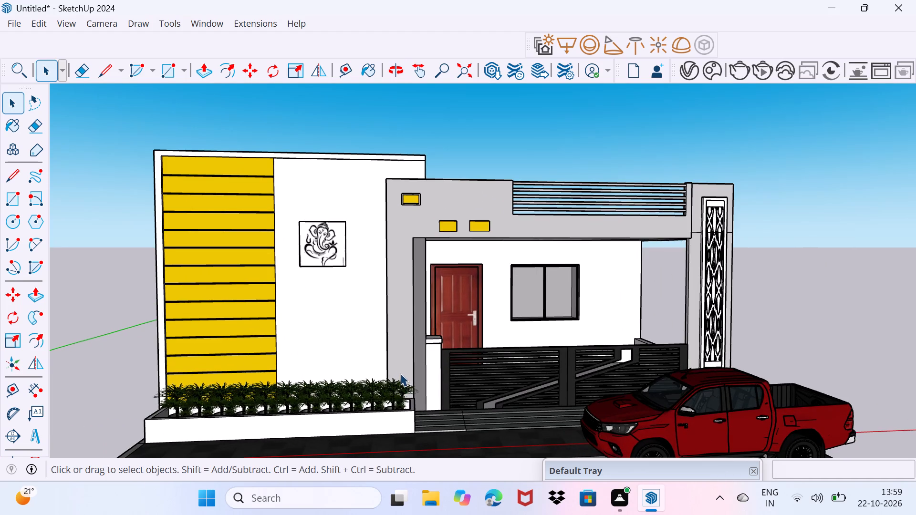
middle_click_drag(400, 373, 420, 365)
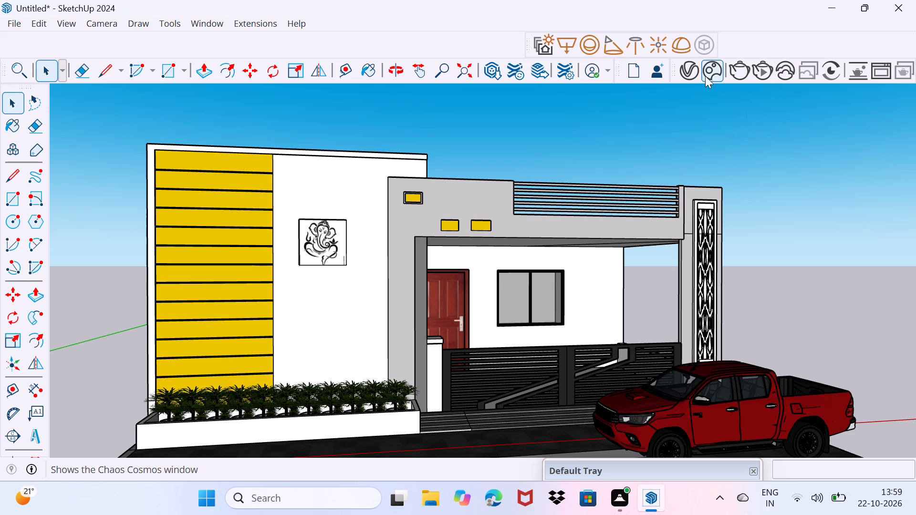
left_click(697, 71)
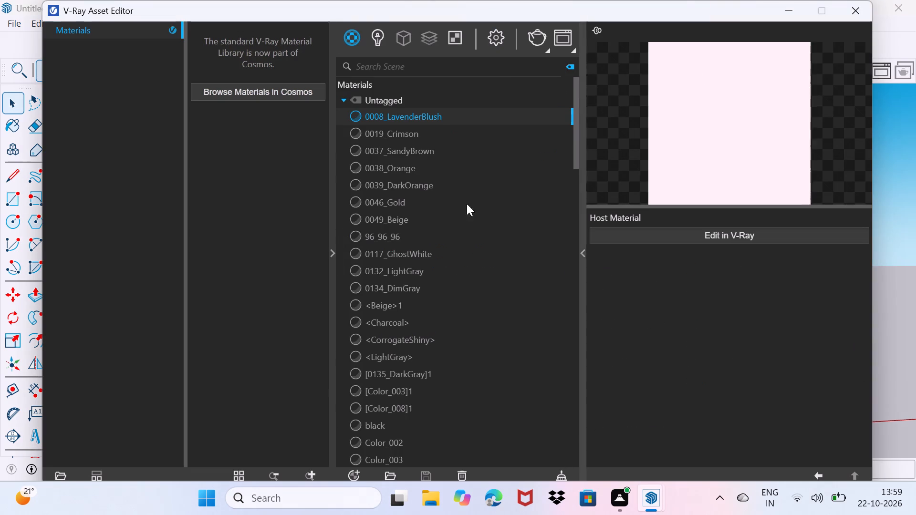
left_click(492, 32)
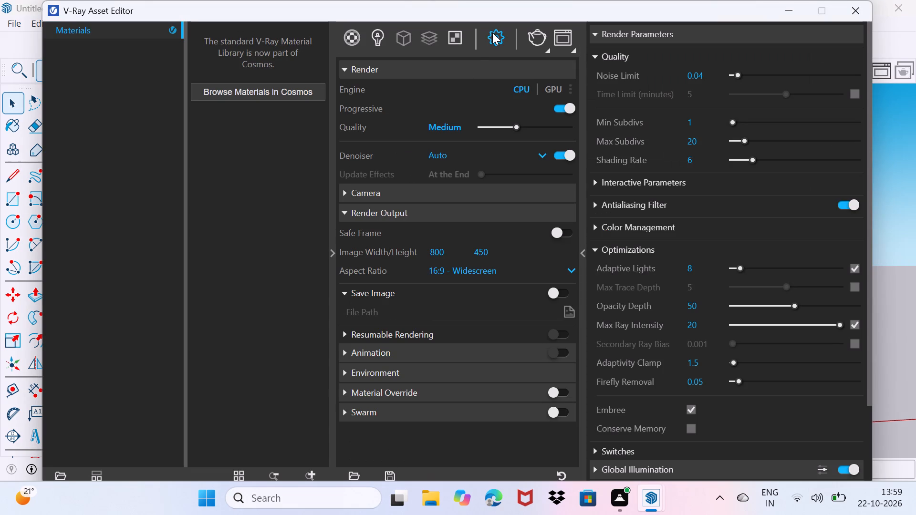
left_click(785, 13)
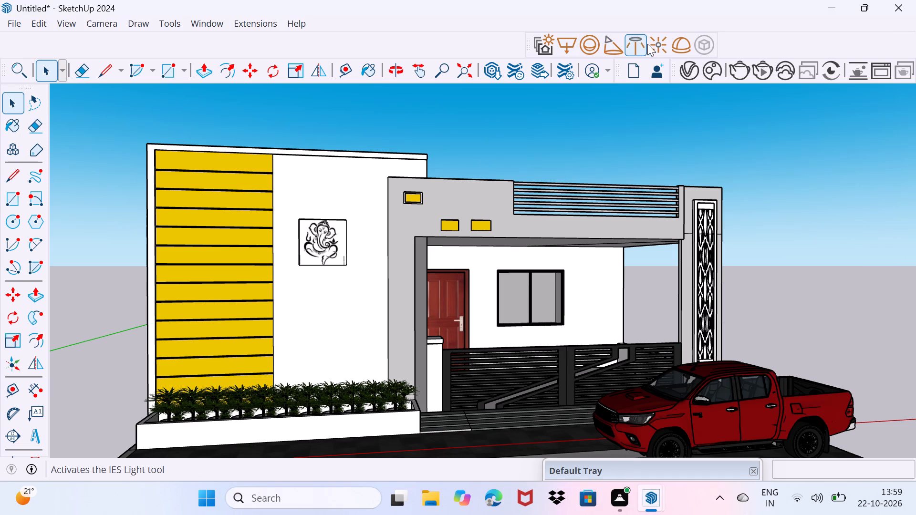
Place a V-Ray dome light on the open ground beside the yellow-clad end of the house.
left_click_drag(685, 44, 141, 416)
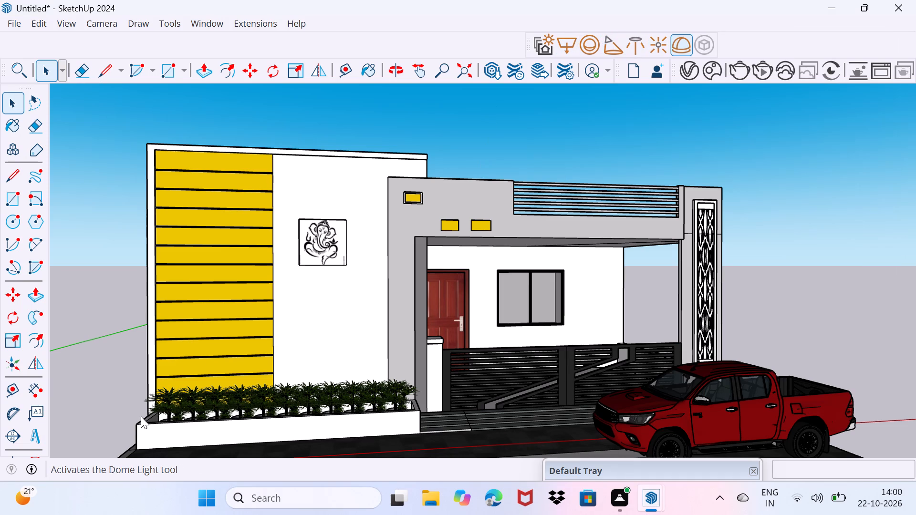
left_click_drag(141, 416, 113, 406)
middle_click_drag(97, 387, 158, 380)
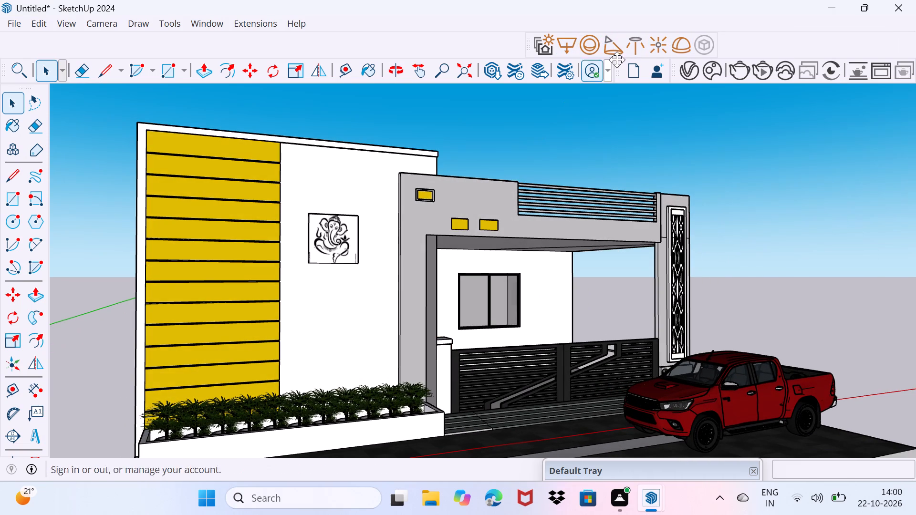
left_click(688, 53)
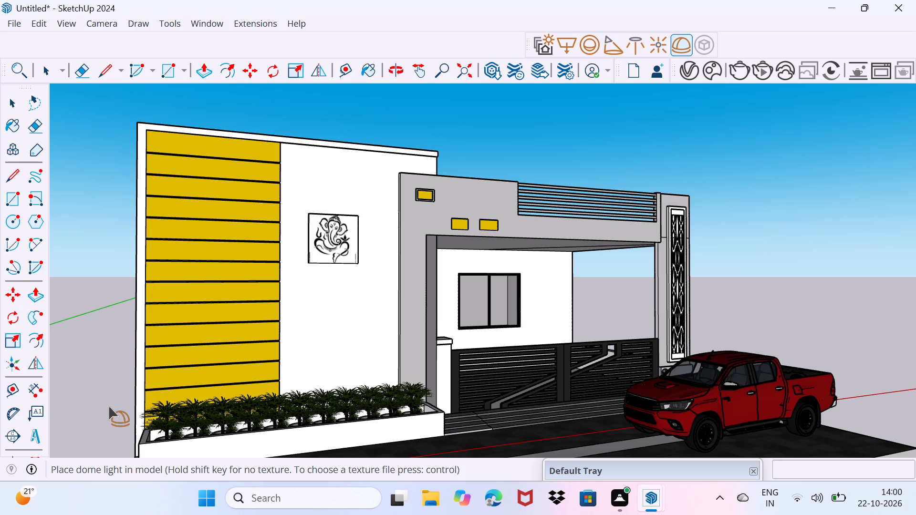
left_click(108, 406)
left_click(114, 396)
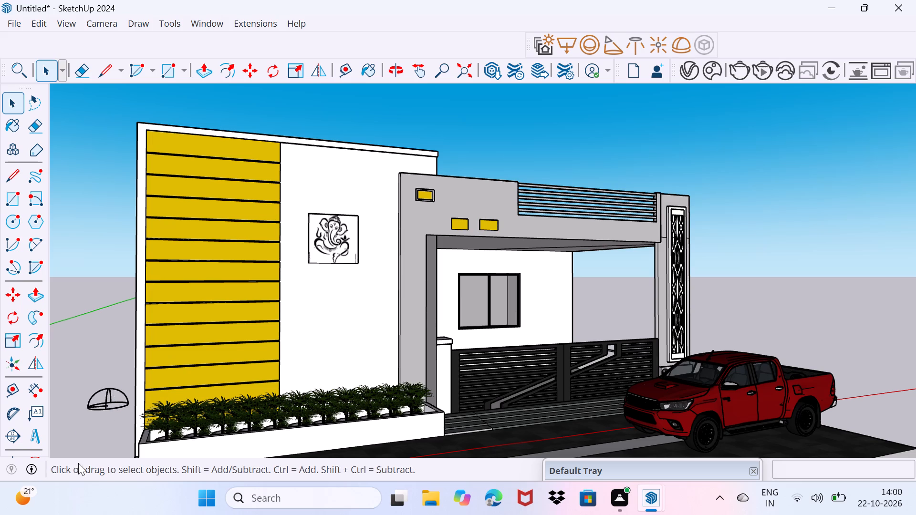
Select the dome light and replace its HDR texture with the "suburban_soccer_park_4k (1)" file from the Downloads folder.
scroll(66, 409, "up", 1)
scroll(105, 366, "down", 3)
middle_click_drag(96, 371, 135, 415)
left_click(79, 389)
left_click(84, 400)
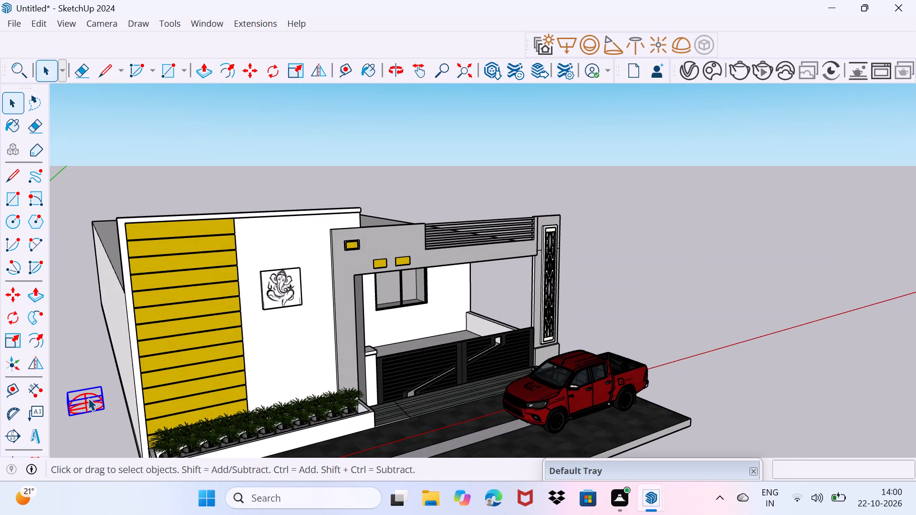
left_click(690, 75)
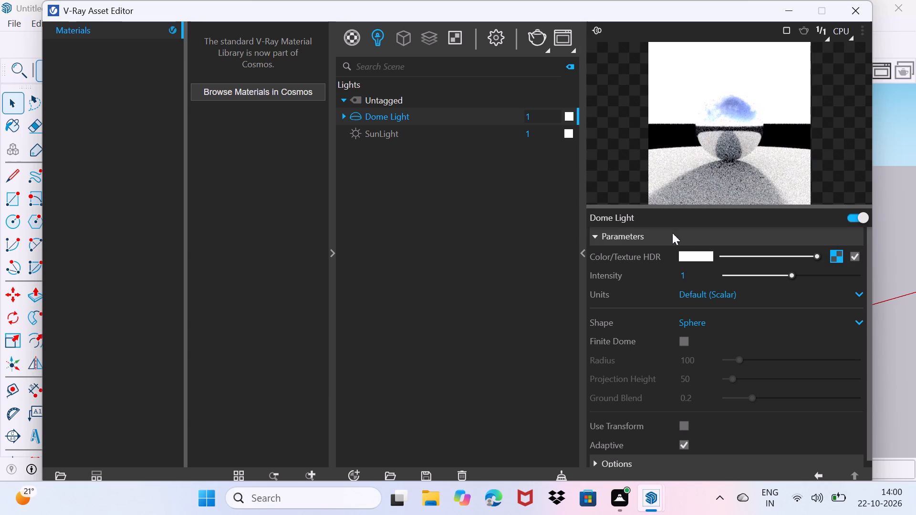
left_click(836, 256)
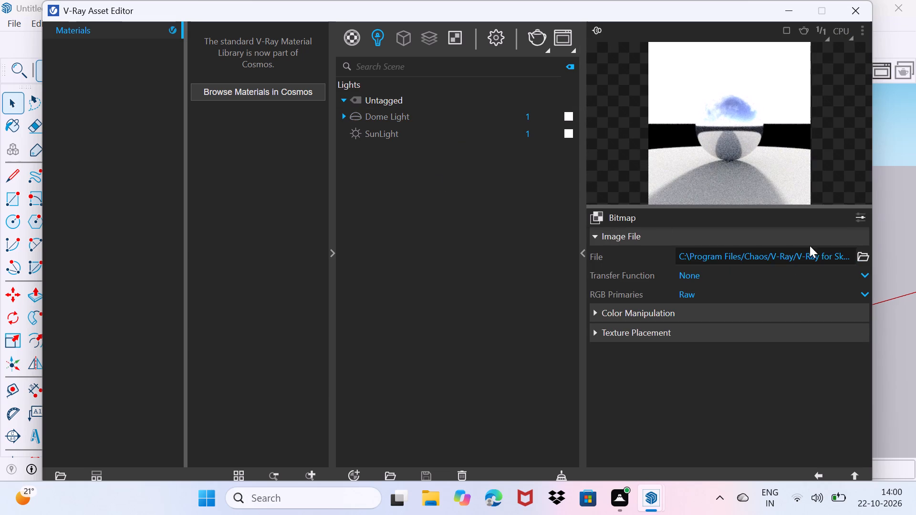
left_click(870, 258)
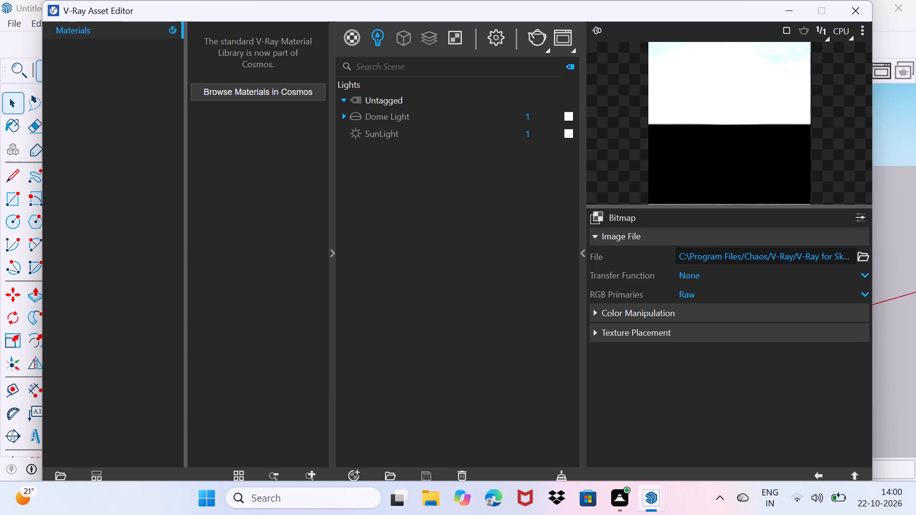
left_click(867, 257)
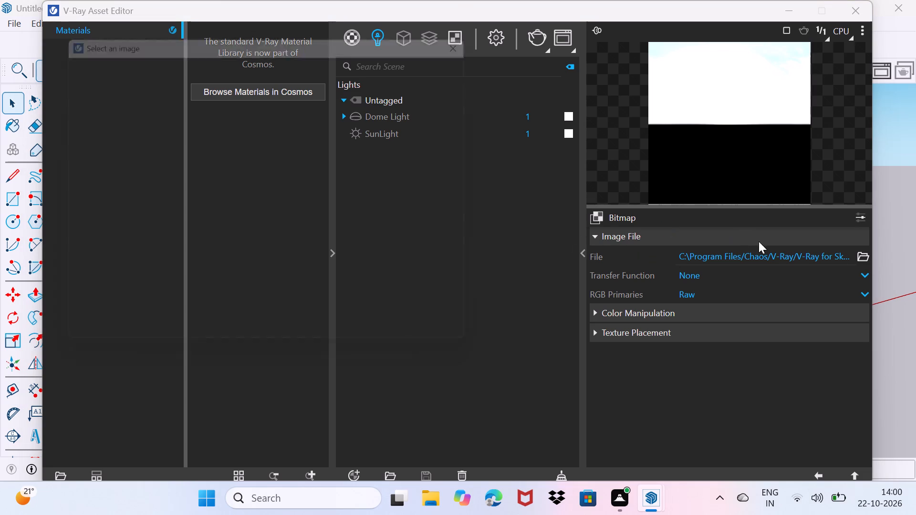
scroll(254, 217, "down", 3)
scroll(254, 217, "up", 2)
scroll(254, 217, "down", 2)
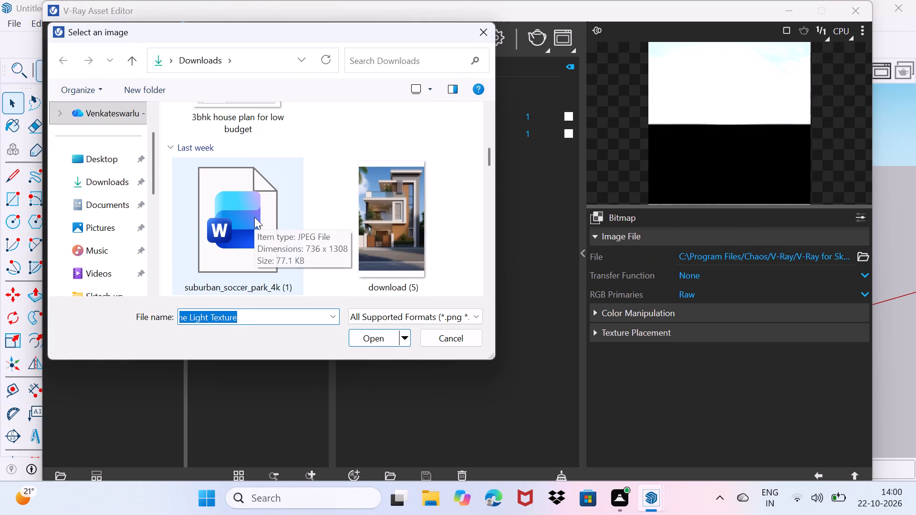
left_click(254, 217)
left_click(378, 337)
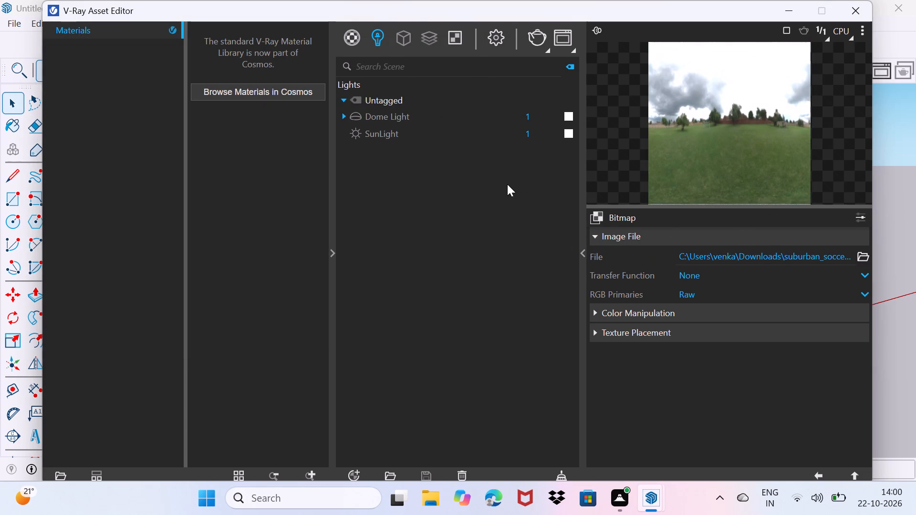
Set the dome light's intensity to 25, then reduce it to 19 and put the asset editor away.
left_click(369, 116)
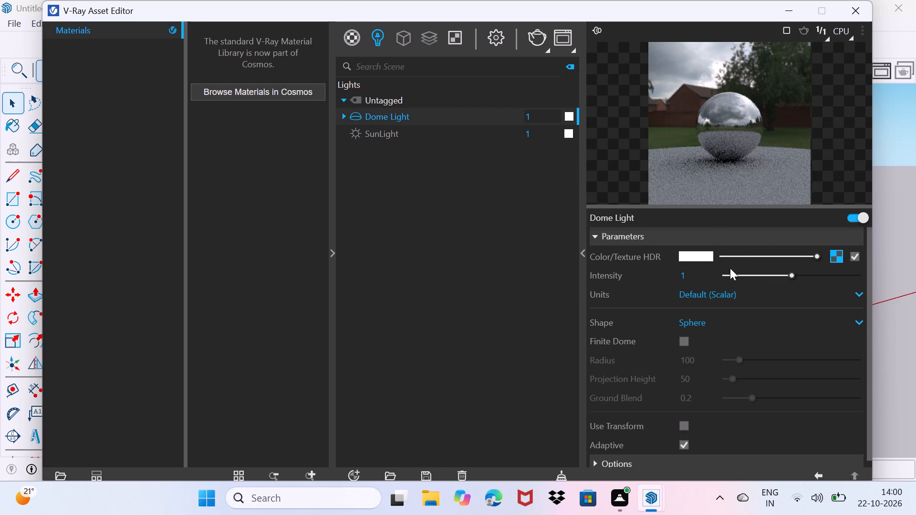
left_click(708, 269)
key("BackSpace")
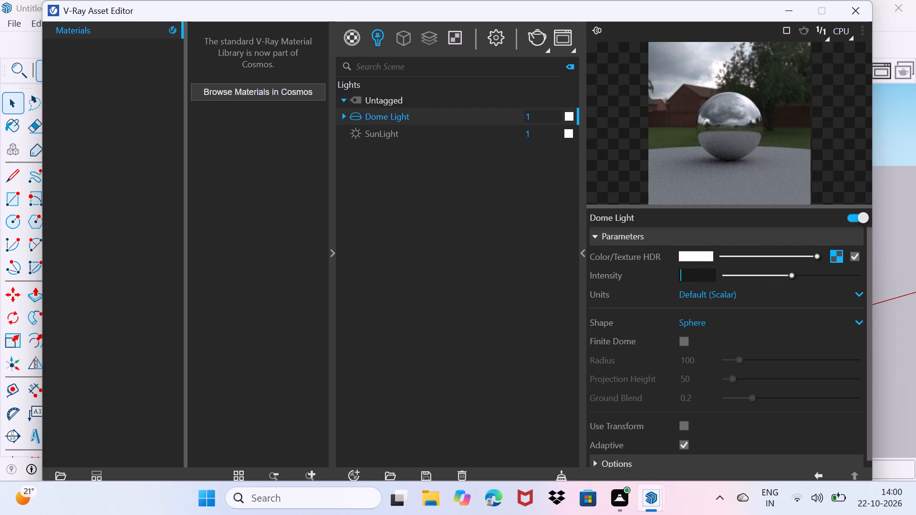
type("25")
key("Return")
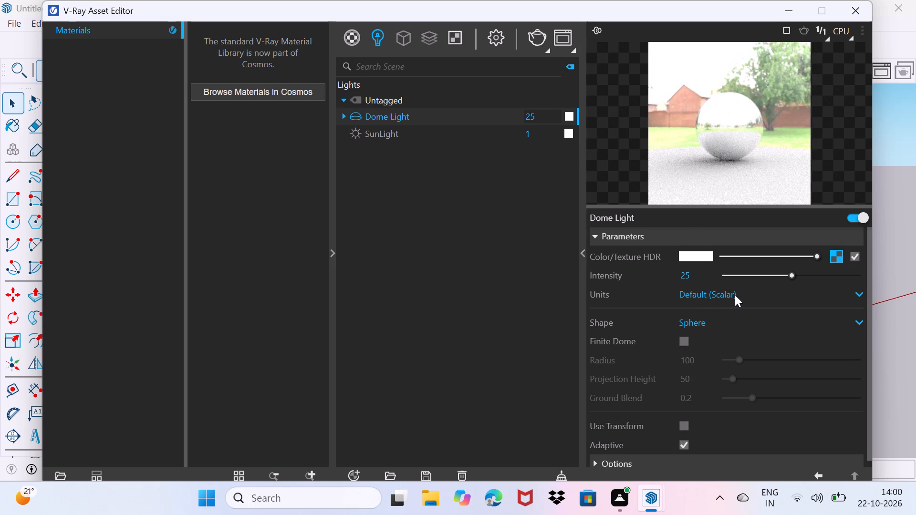
left_click(776, 276)
left_click(800, 11)
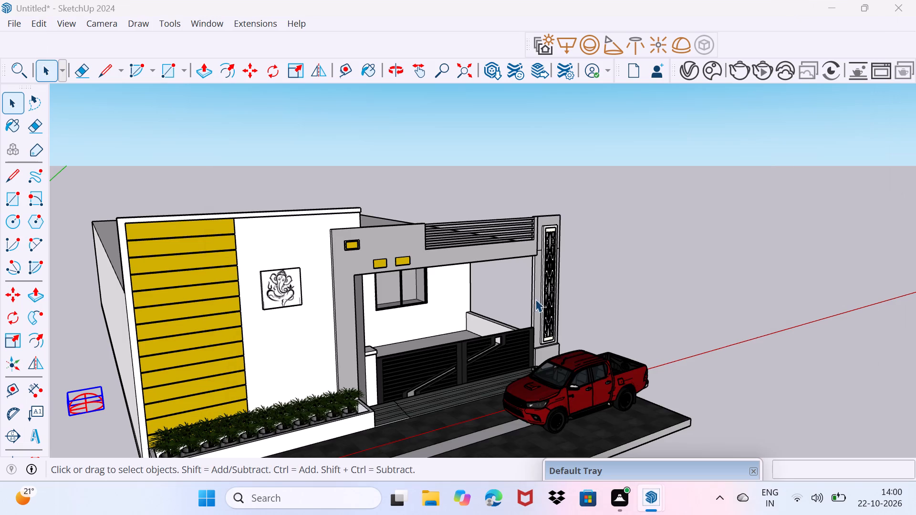
Face the house front and configure the render output with Safe Frame on and a 4:3 - Picture aspect ratio.
middle_click_drag(445, 338, 362, 306)
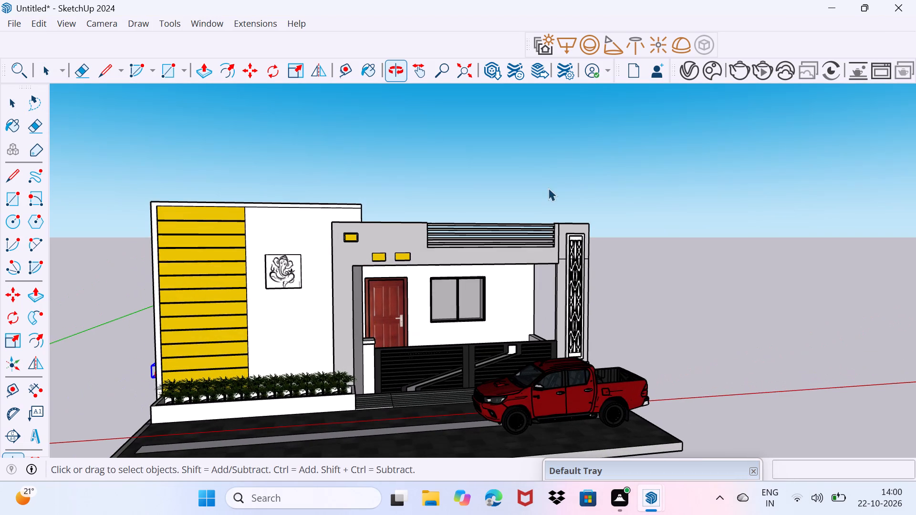
left_click(699, 68)
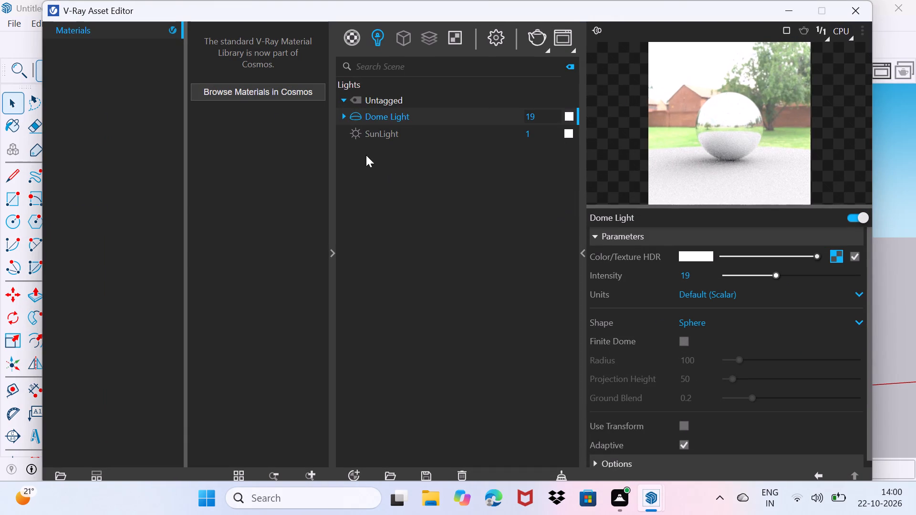
left_click(499, 34)
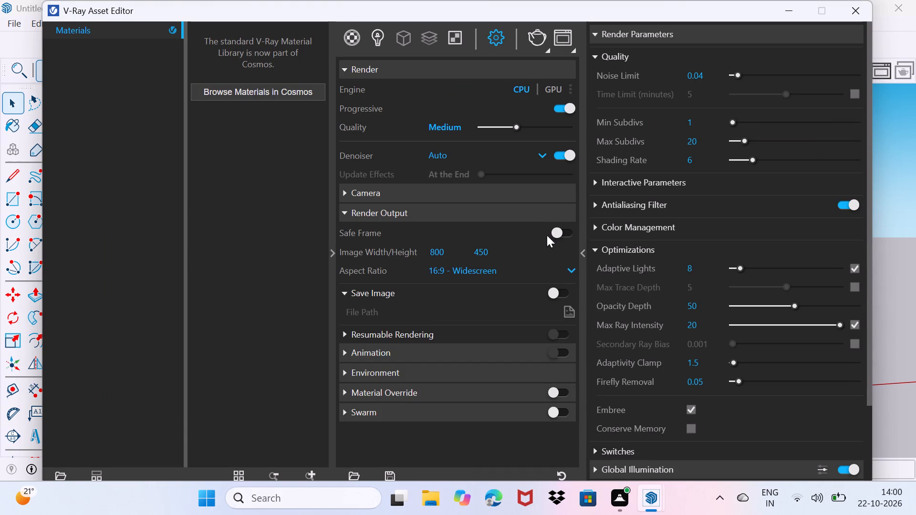
left_click(561, 235)
left_click(540, 271)
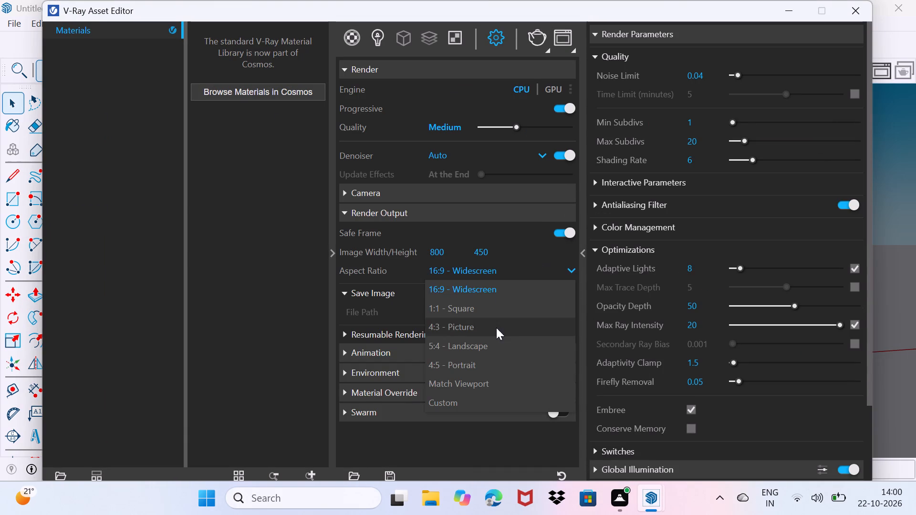
left_click(492, 325)
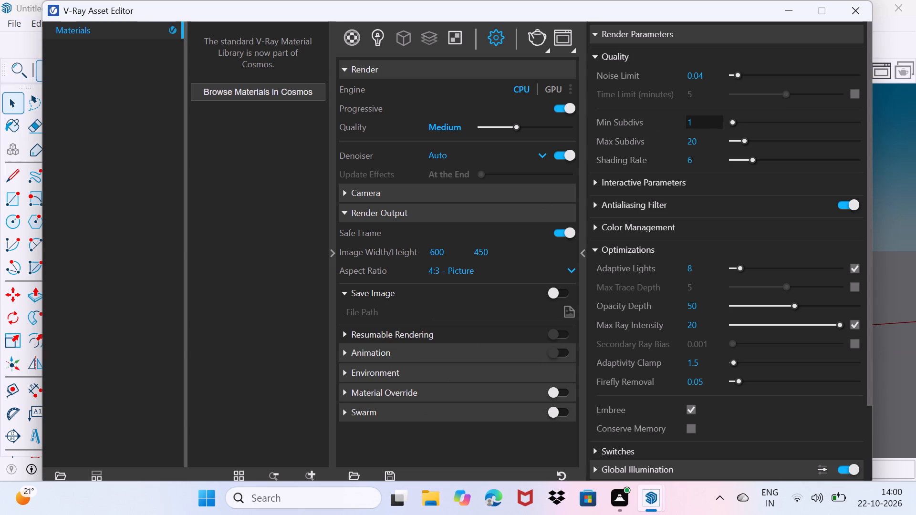
Set the render quality's Noise Limit to 0.06 and Max Subdivs to 60.
left_click(710, 72)
key("BackSpace")
key("6")
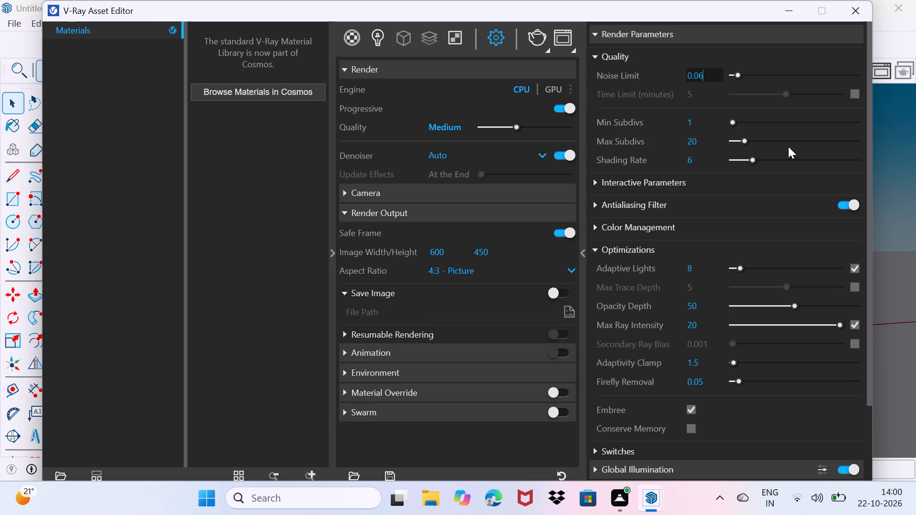
left_click(784, 140)
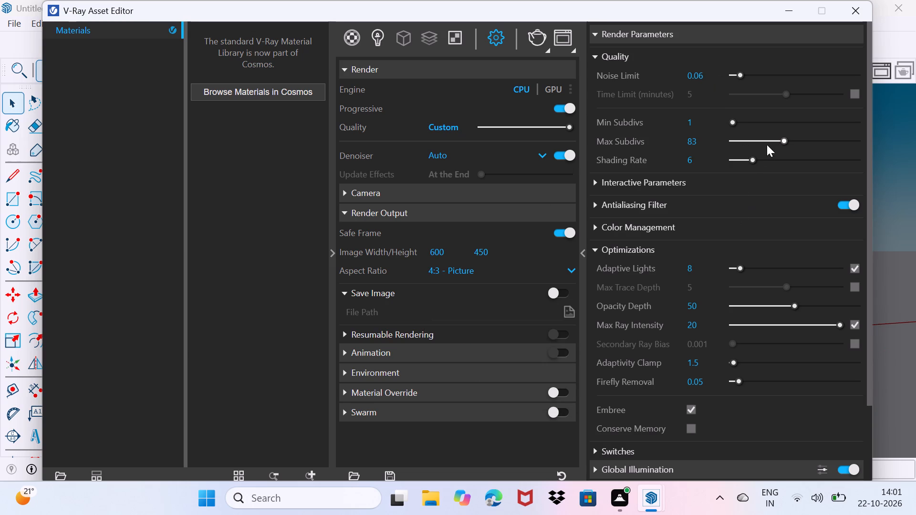
left_click(712, 143)
key("BackSpace")
key("BackSpace")
key("BackSpace")
type("60")
key("Return")
Set the Opacity Depth in the render optimizations to 70.
left_click(702, 307)
key("BackSpace")
key("BackSpace")
key("BackSpace")
type("70")
key("Return")
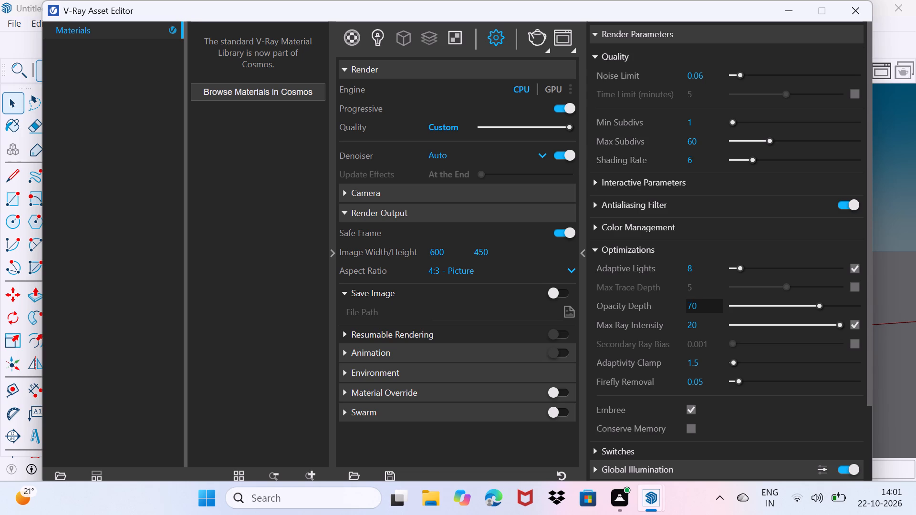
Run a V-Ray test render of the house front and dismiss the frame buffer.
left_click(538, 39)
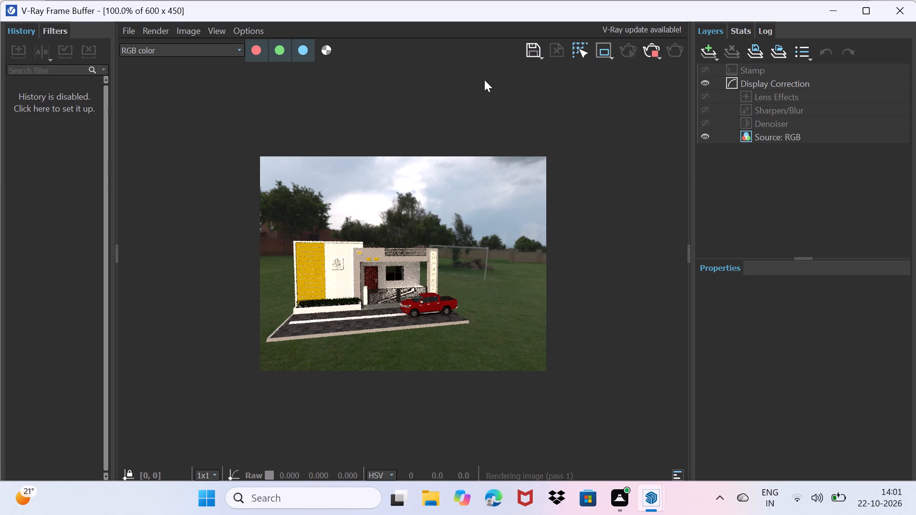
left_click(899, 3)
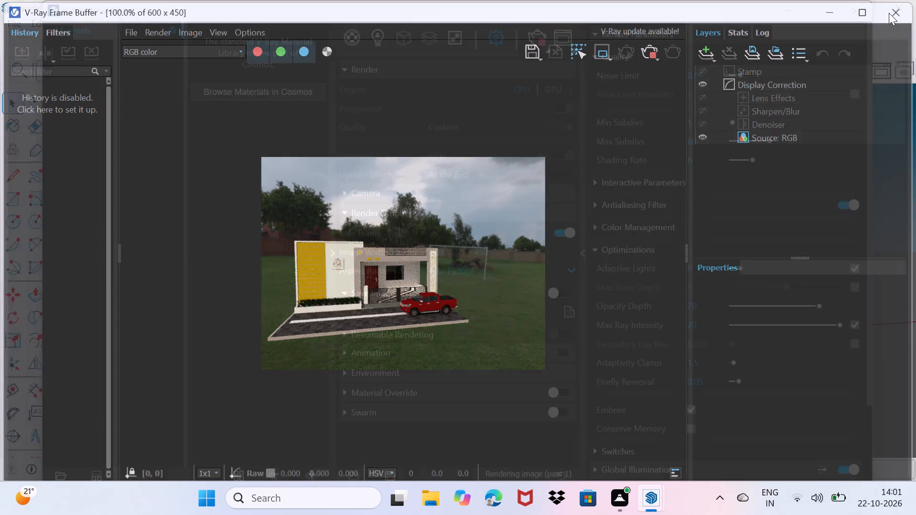
Reframe the view closer on the house front, stop the running render and render the new view.
left_click(787, 11)
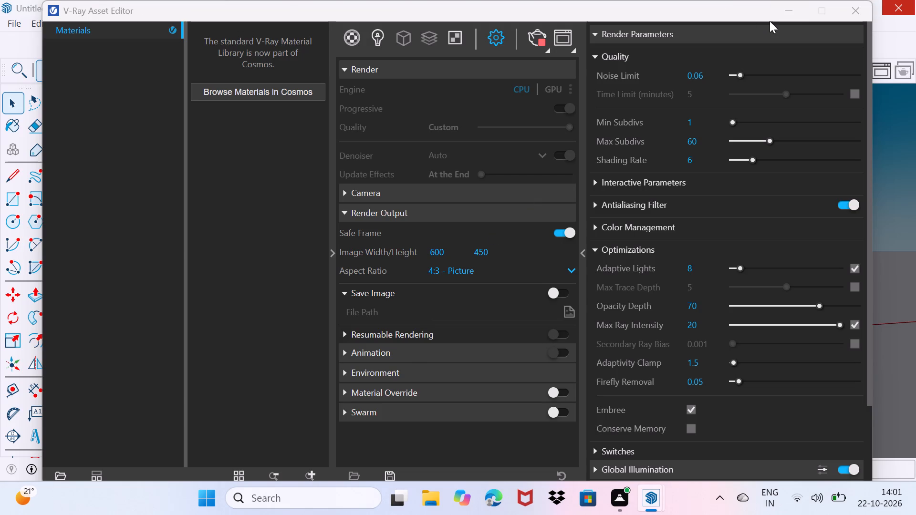
scroll(426, 342, "up", 8)
middle_click_drag(413, 346, 398, 323)
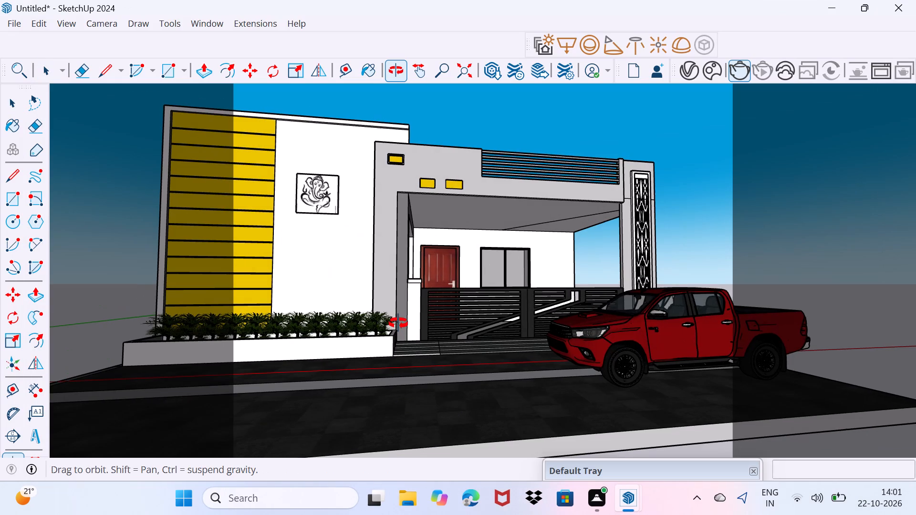
middle_click_drag(398, 323, 433, 359)
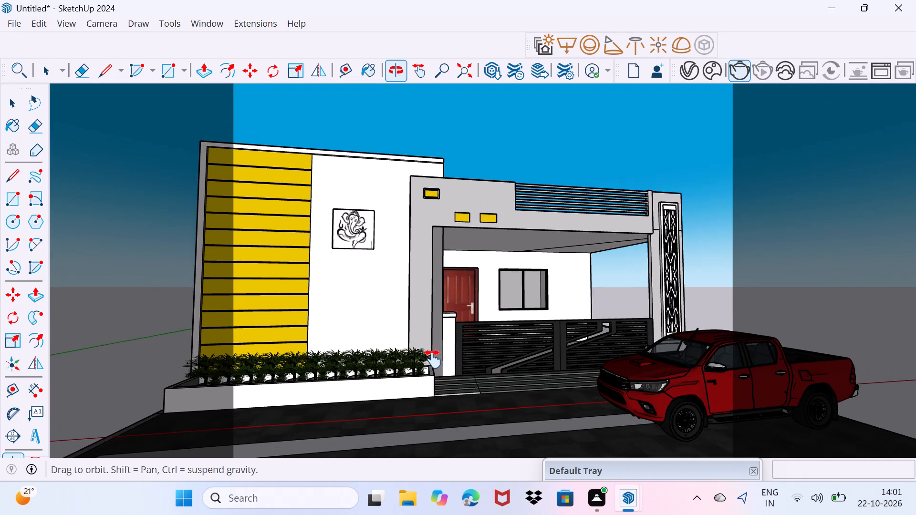
middle_click_drag(433, 359, 448, 357)
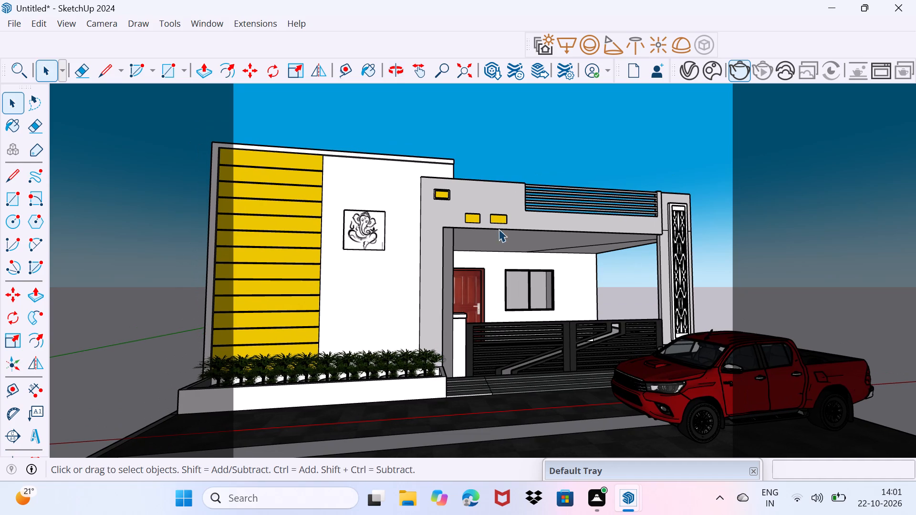
left_click(683, 69)
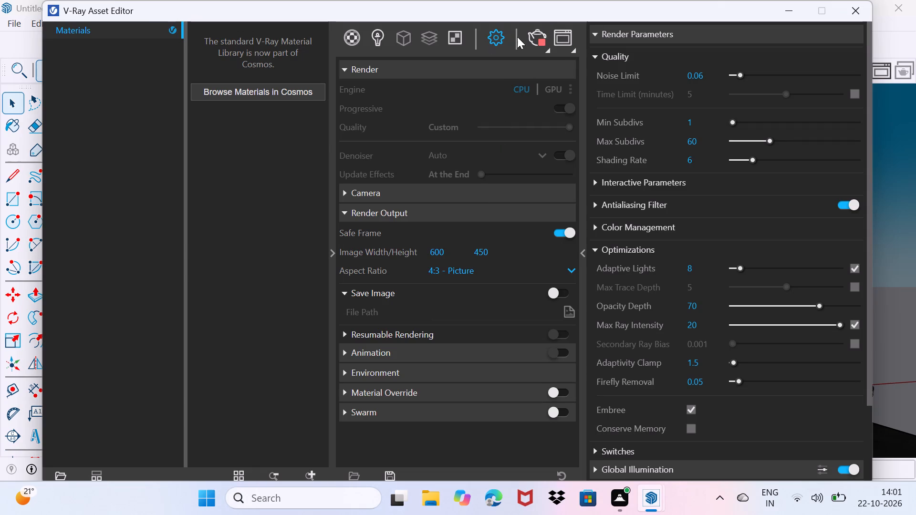
left_click(535, 31)
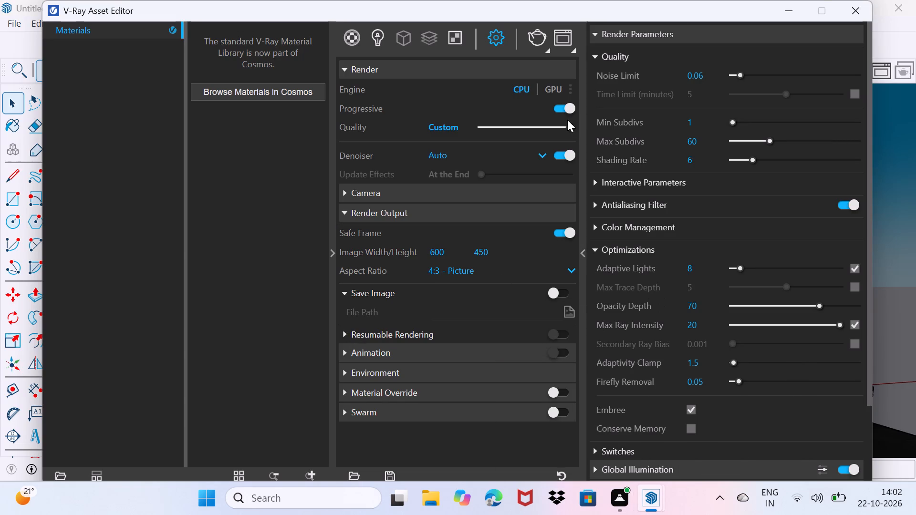
left_click(531, 31)
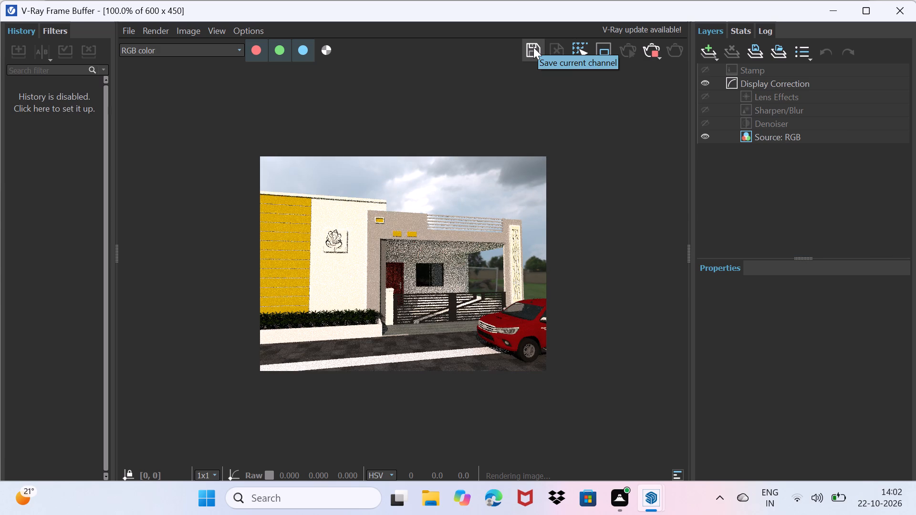
Add an Exposure correction layer to the render with exposure about -1.824 and contrast about -0.302, then put the V-Ray windows away.
left_click(705, 50)
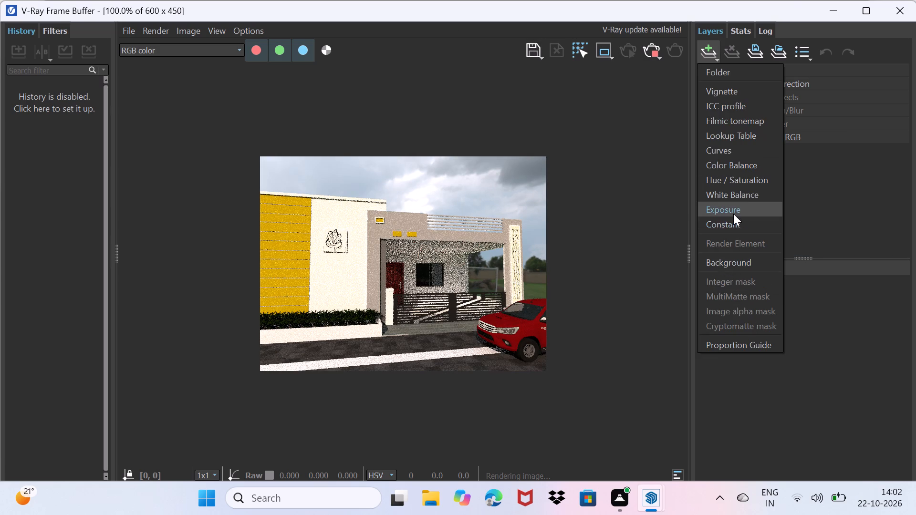
left_click(733, 214)
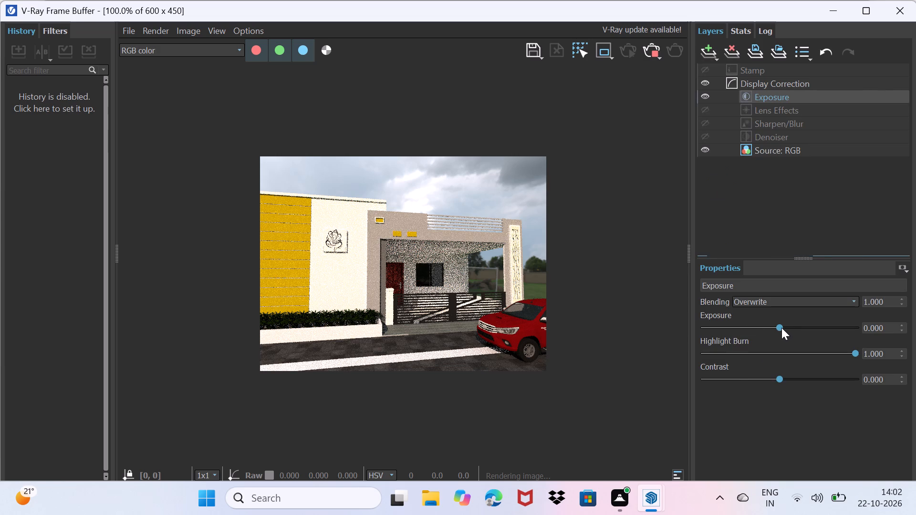
left_click_drag(781, 328, 794, 324)
left_click_drag(794, 324, 773, 324)
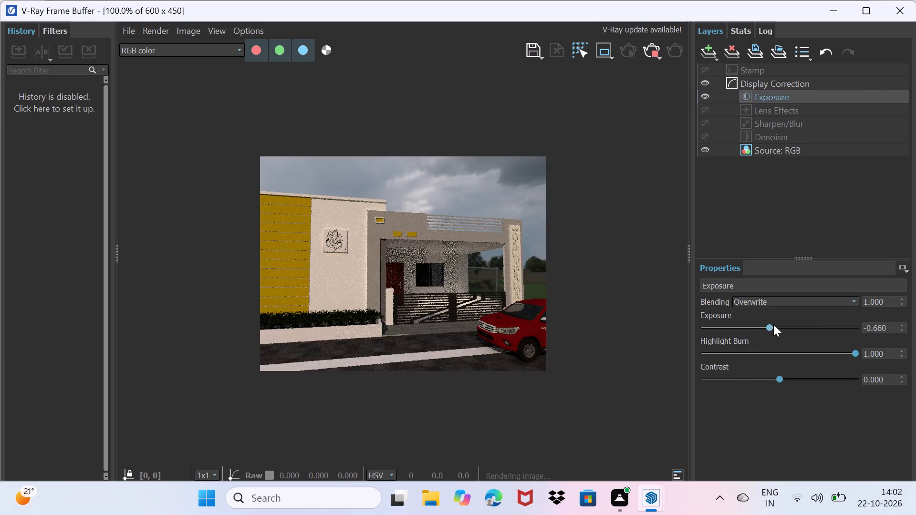
left_click_drag(773, 324, 760, 324)
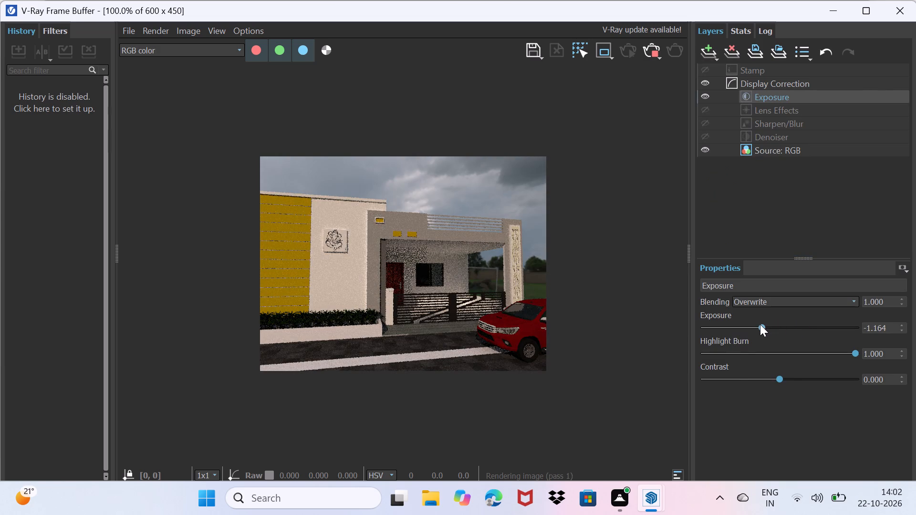
left_click_drag(760, 324, 752, 326)
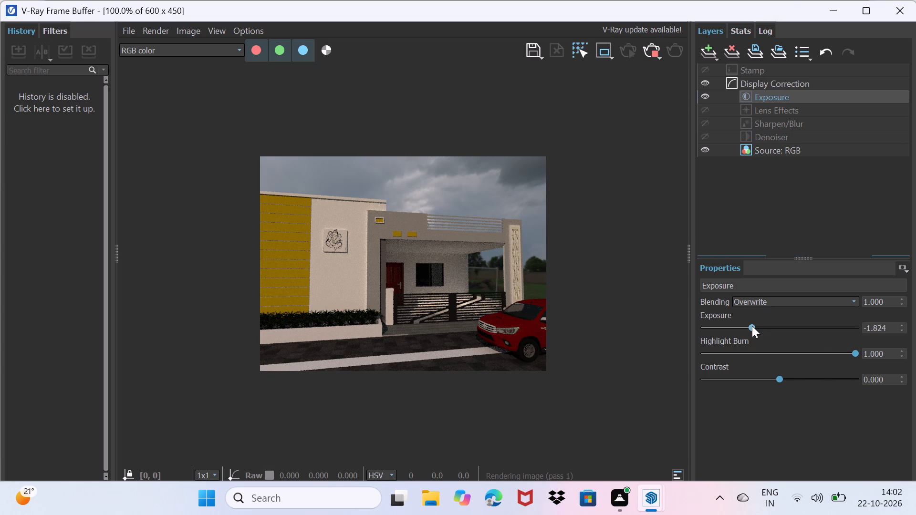
left_click_drag(777, 376, 815, 371)
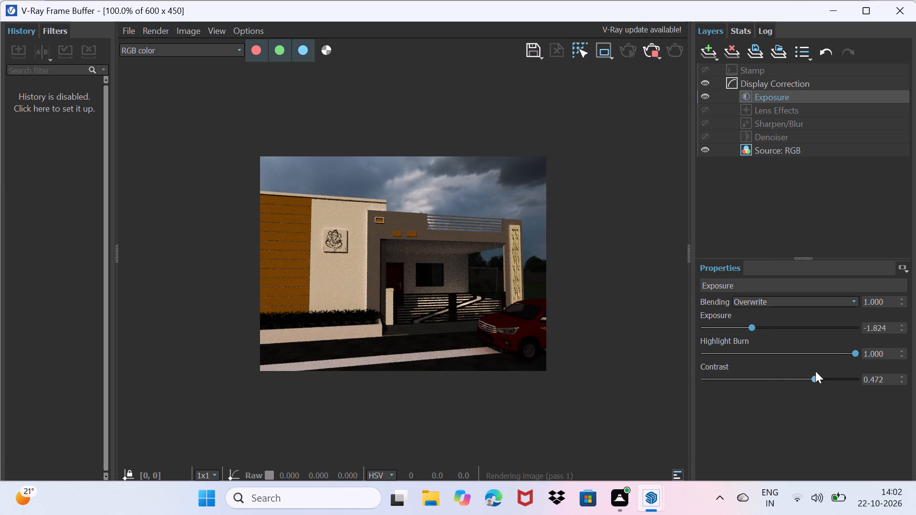
left_click_drag(815, 371, 779, 379)
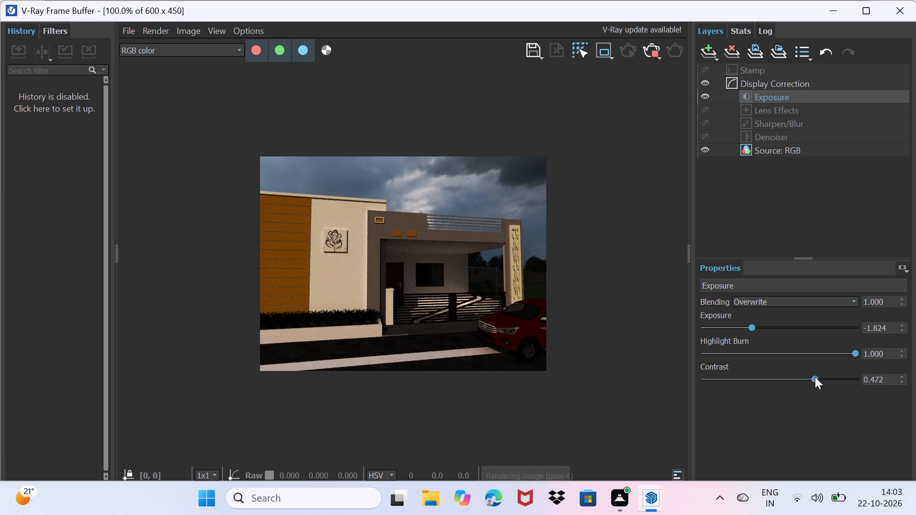
left_click_drag(815, 377, 757, 388)
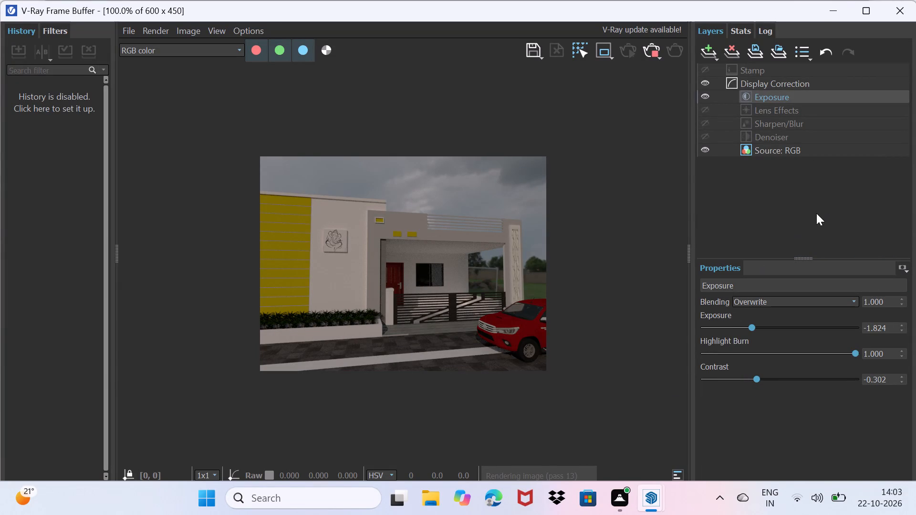
left_click(837, 0)
left_click(838, 13)
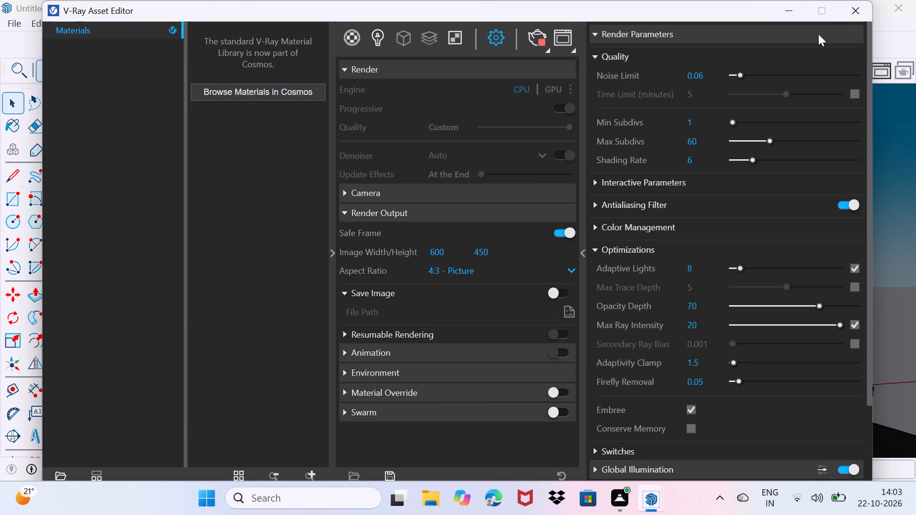
left_click(786, 7)
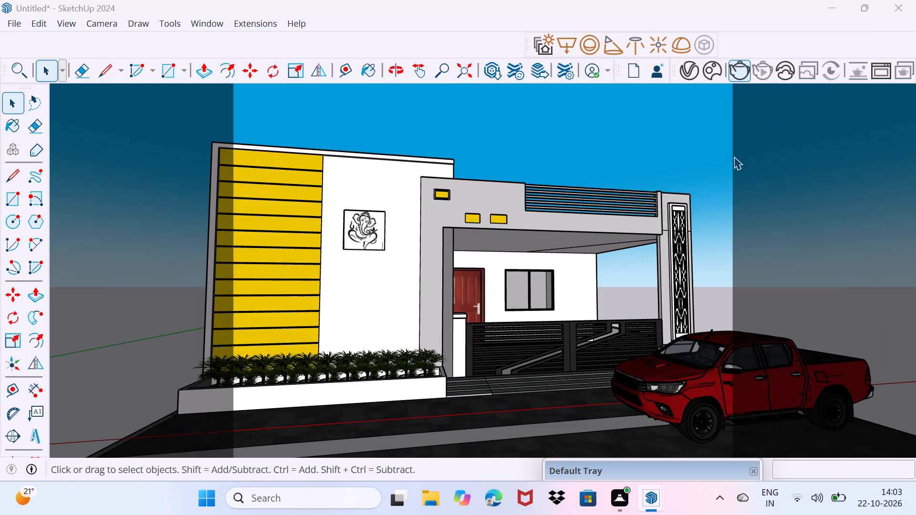
Save the model as Untitled in the Documents folder, replacing the existing file.
scroll(402, 285, "down", 2)
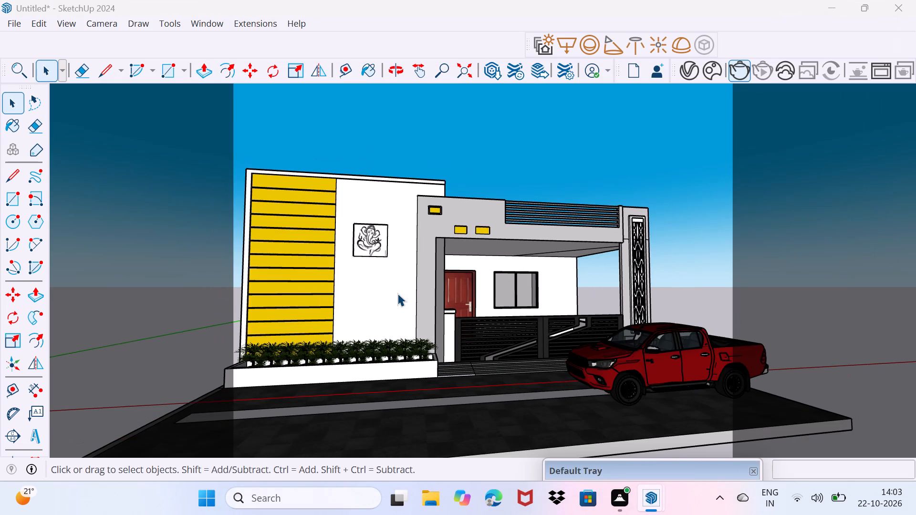
scroll(397, 295, "down", 1)
middle_click_drag(409, 296, 384, 301)
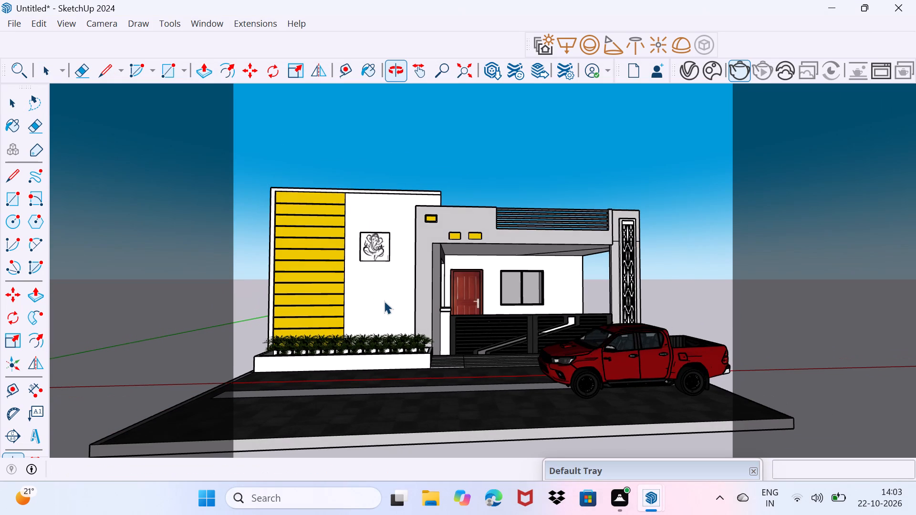
key("ctrl+s")
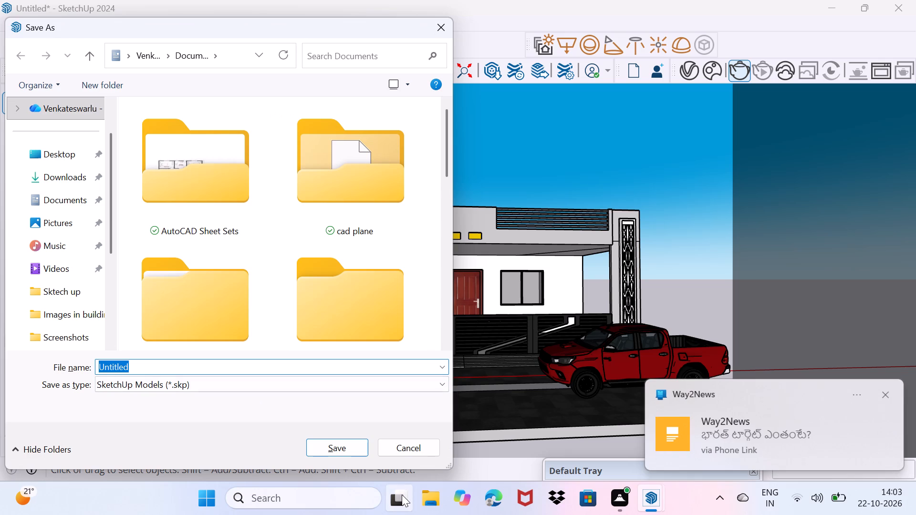
left_click(337, 447)
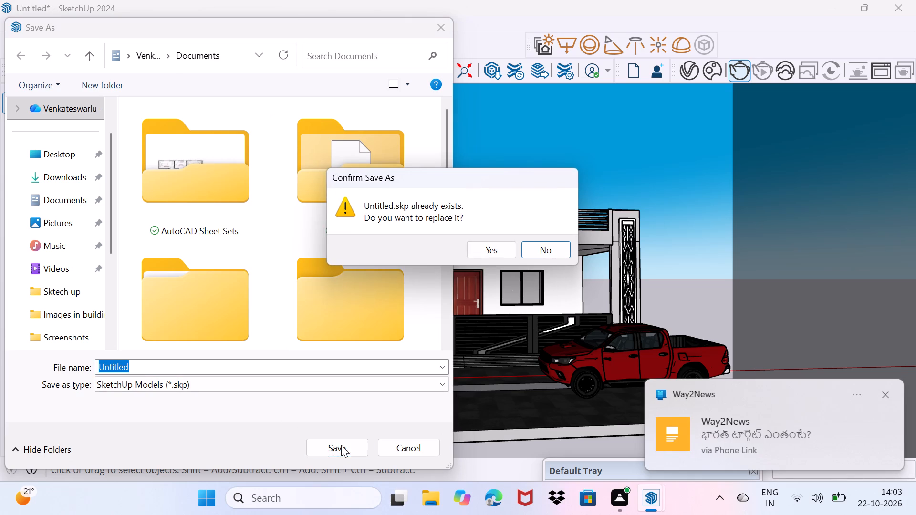
left_click(509, 247)
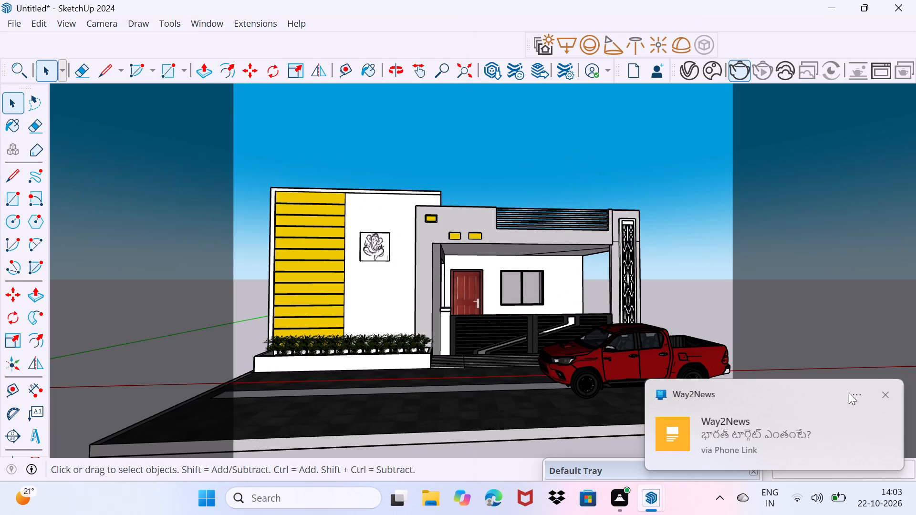
left_click(890, 396)
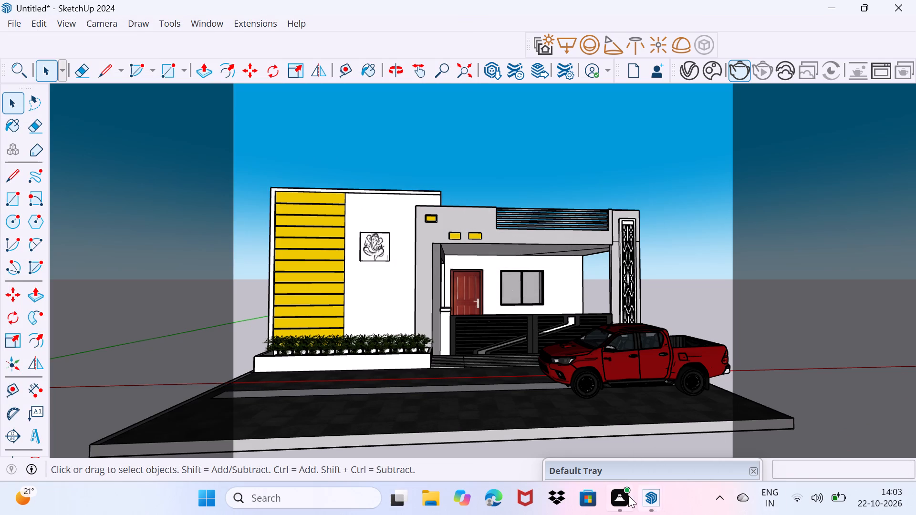